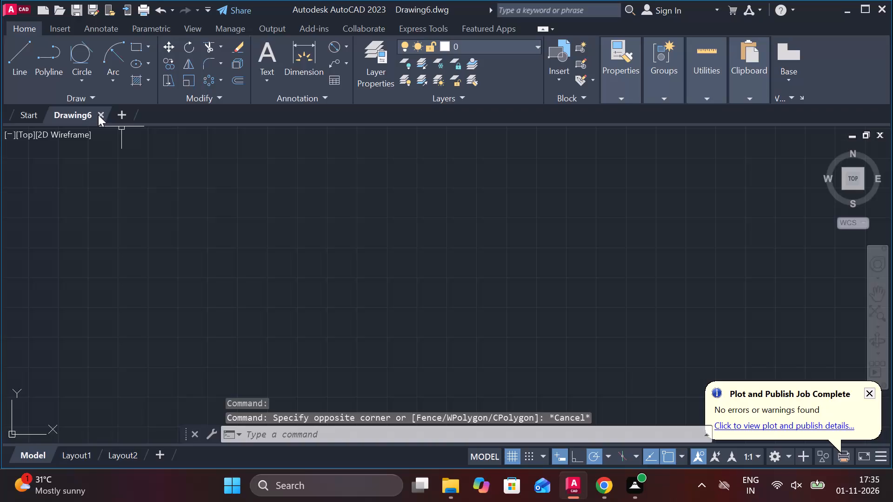
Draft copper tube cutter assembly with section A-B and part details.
Create a new blank drawing and close the Drawing6 file.
click(122, 105)
click(121, 109)
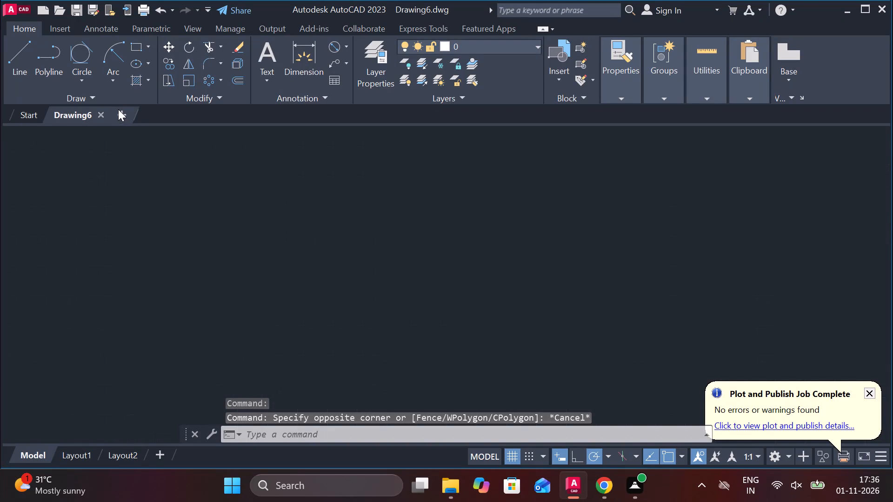
click(97, 115)
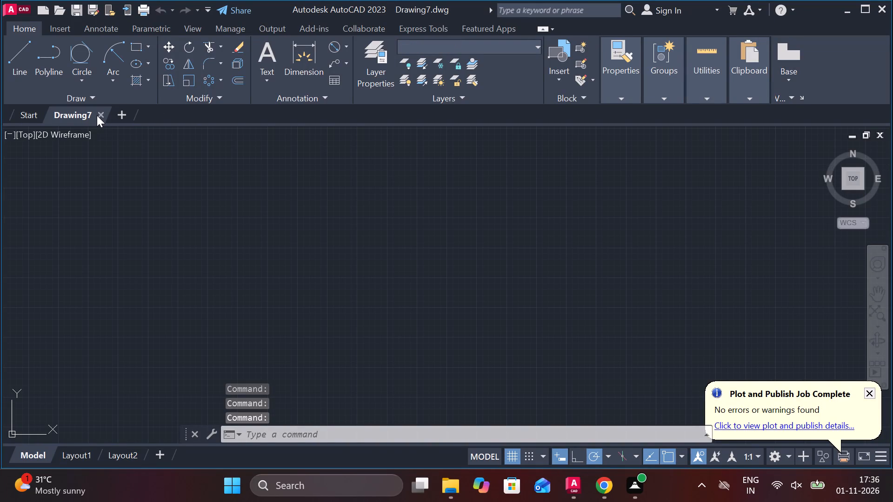
Set the model space limits from 0,0 to 297,210 and zoom to the drawing extents.
text(LOG)
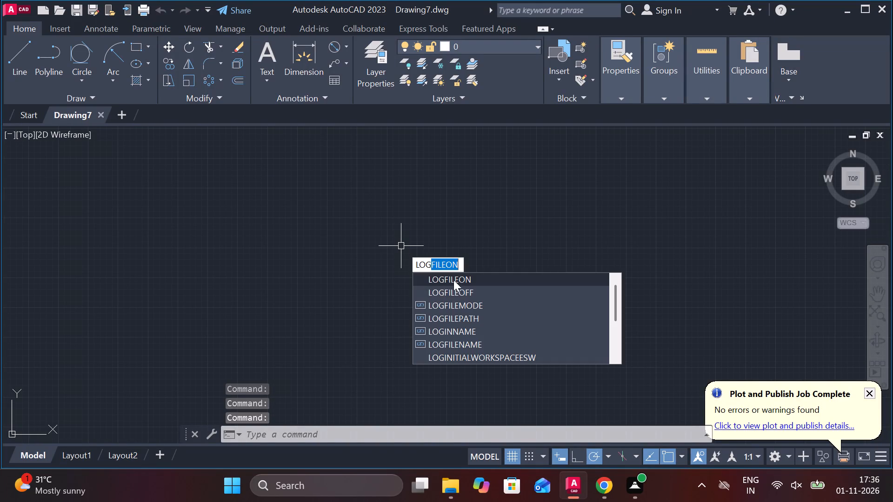
click(453, 279)
text(LIMITS)
key(Return)
text(0,0)
key(Return)
text(297)
text(,210)
key(Return)
key(z)
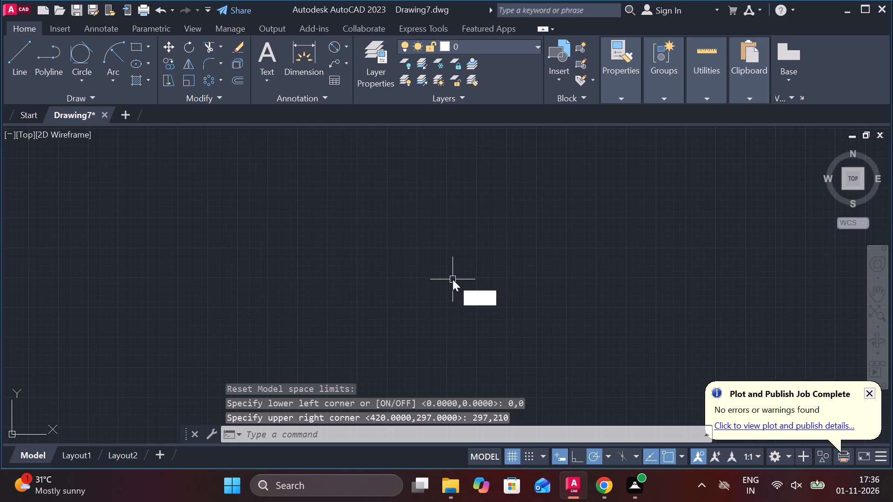
key(Return)
key(e)
key(Return)
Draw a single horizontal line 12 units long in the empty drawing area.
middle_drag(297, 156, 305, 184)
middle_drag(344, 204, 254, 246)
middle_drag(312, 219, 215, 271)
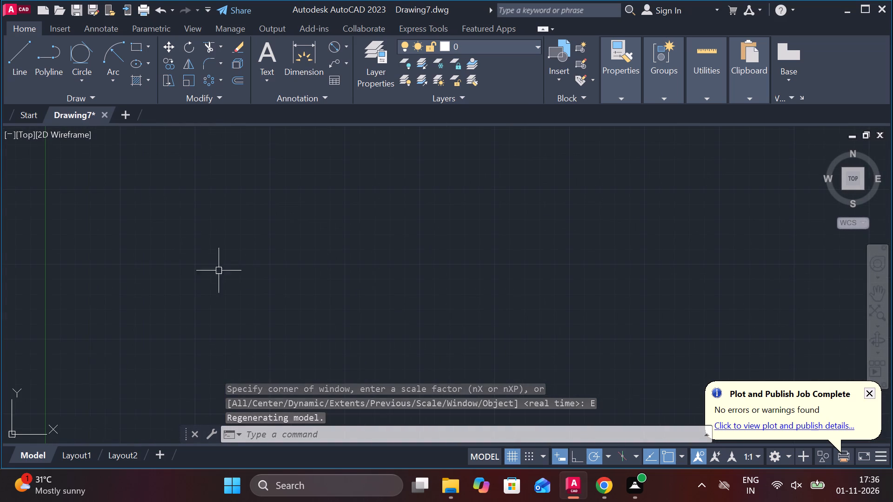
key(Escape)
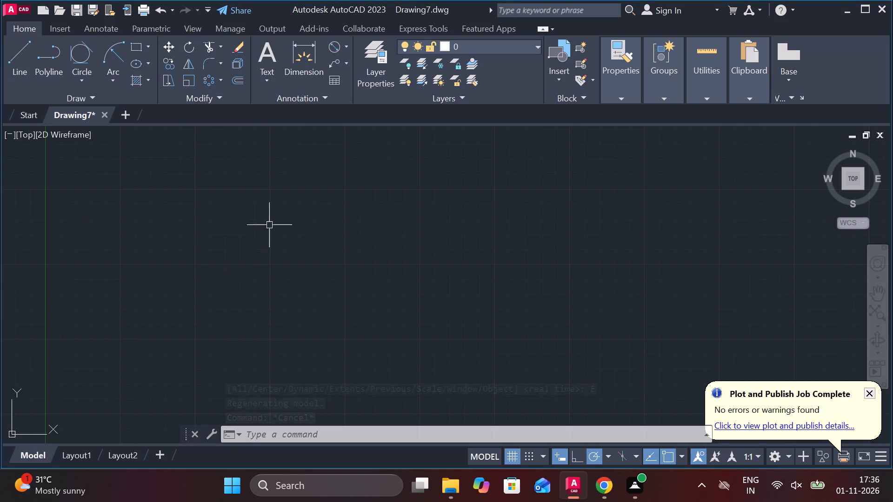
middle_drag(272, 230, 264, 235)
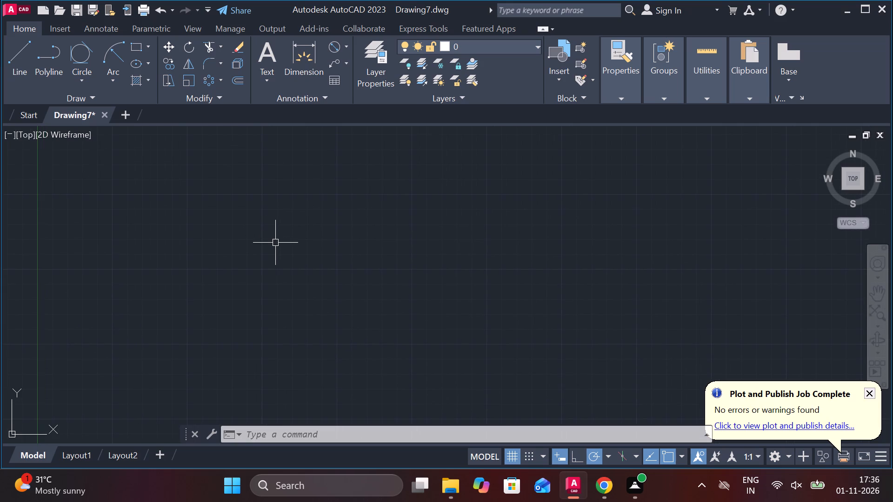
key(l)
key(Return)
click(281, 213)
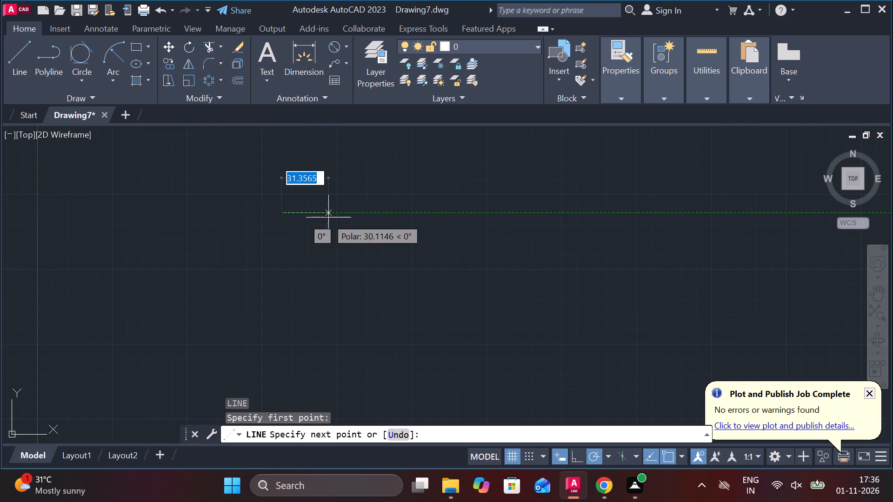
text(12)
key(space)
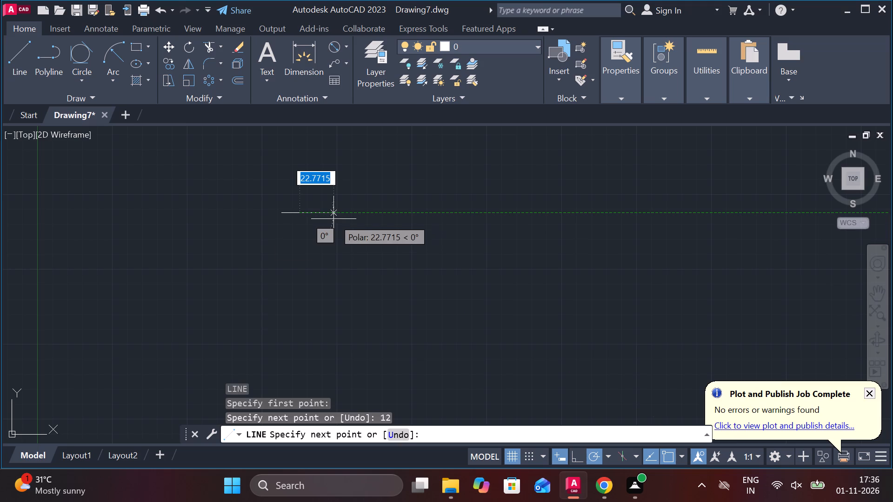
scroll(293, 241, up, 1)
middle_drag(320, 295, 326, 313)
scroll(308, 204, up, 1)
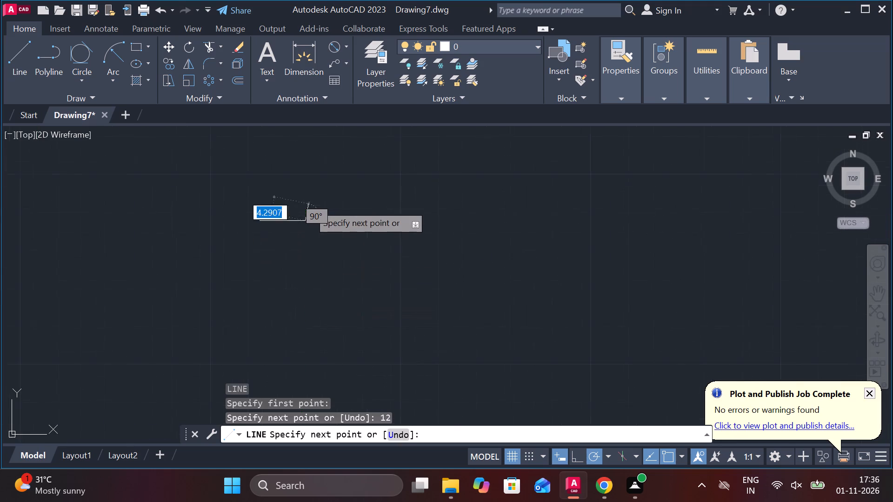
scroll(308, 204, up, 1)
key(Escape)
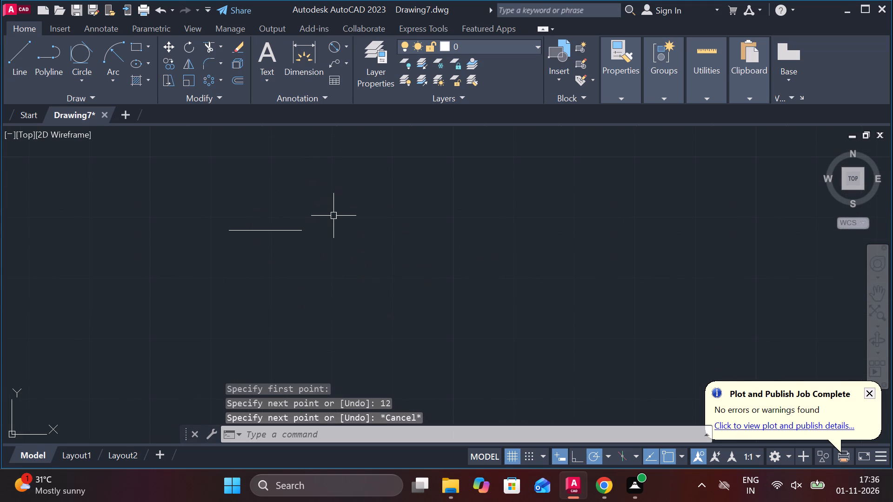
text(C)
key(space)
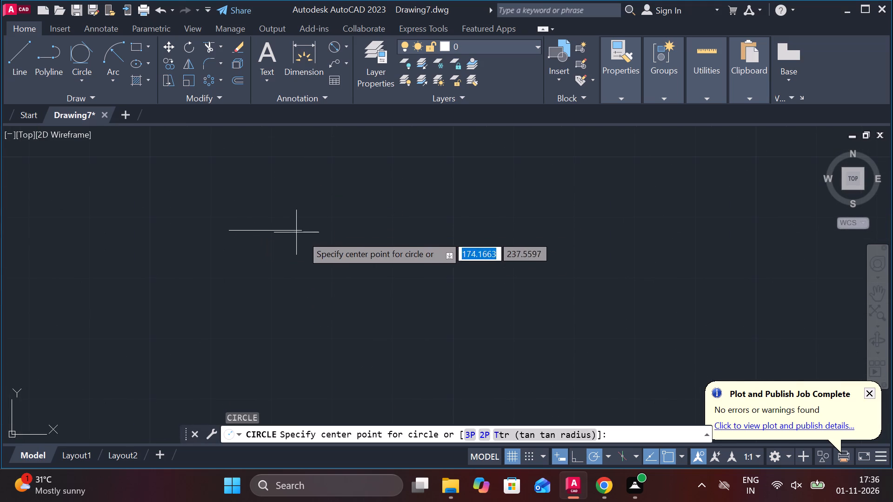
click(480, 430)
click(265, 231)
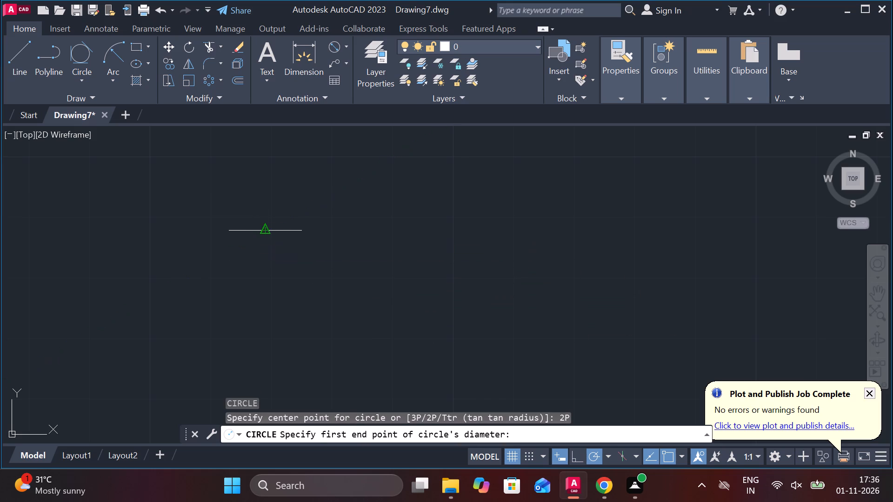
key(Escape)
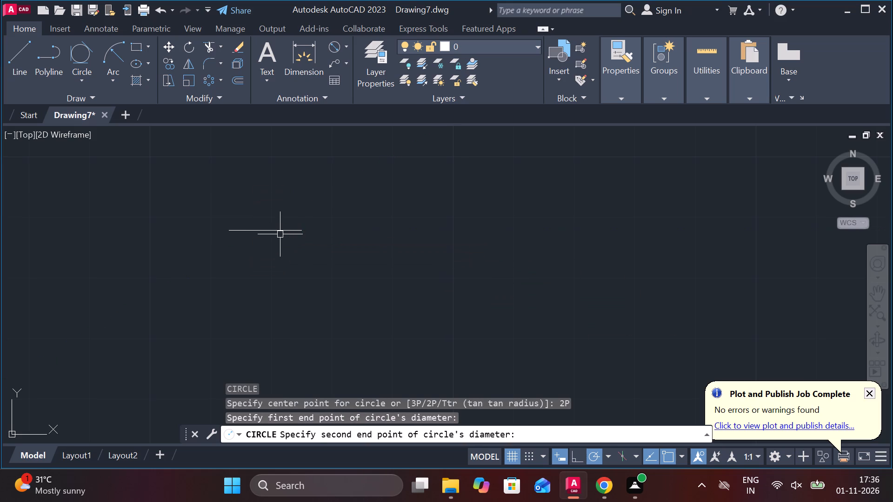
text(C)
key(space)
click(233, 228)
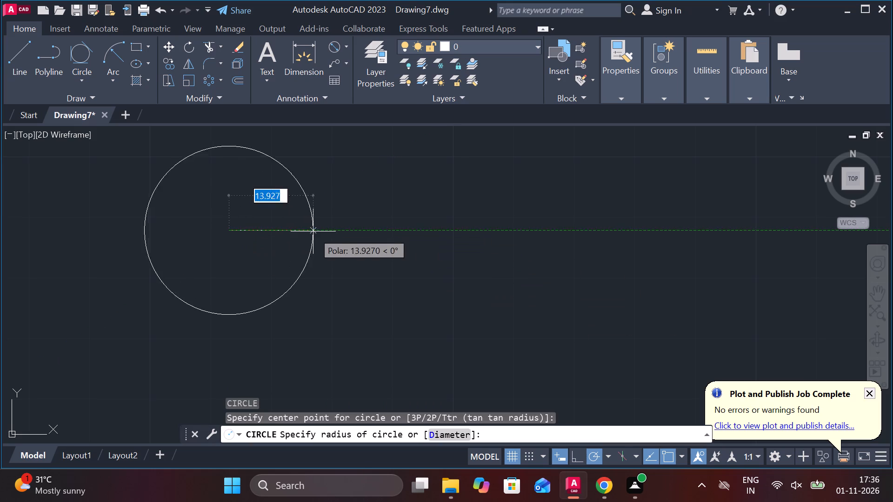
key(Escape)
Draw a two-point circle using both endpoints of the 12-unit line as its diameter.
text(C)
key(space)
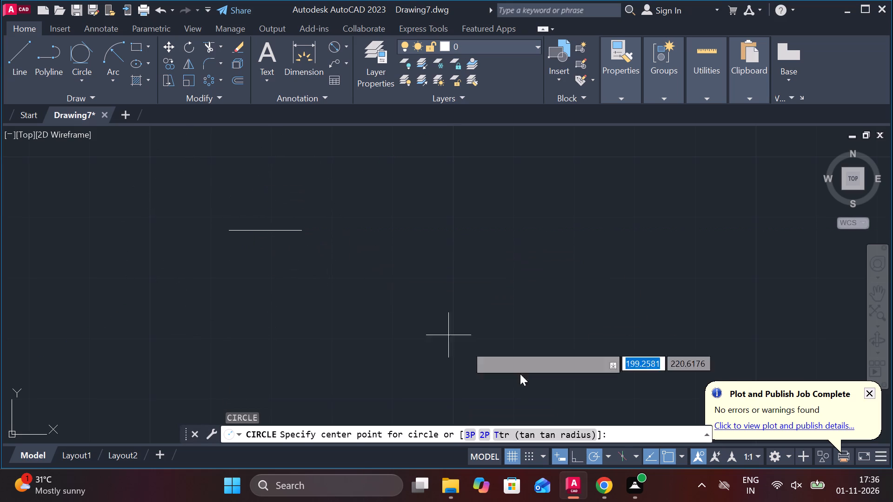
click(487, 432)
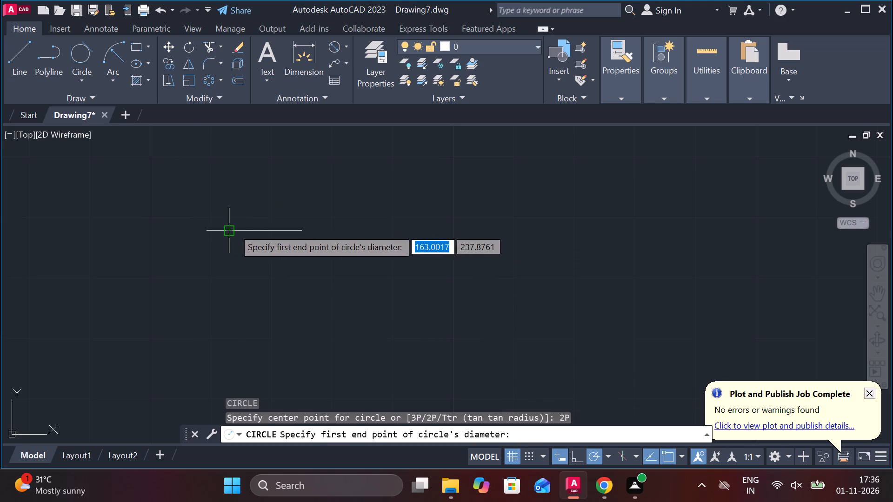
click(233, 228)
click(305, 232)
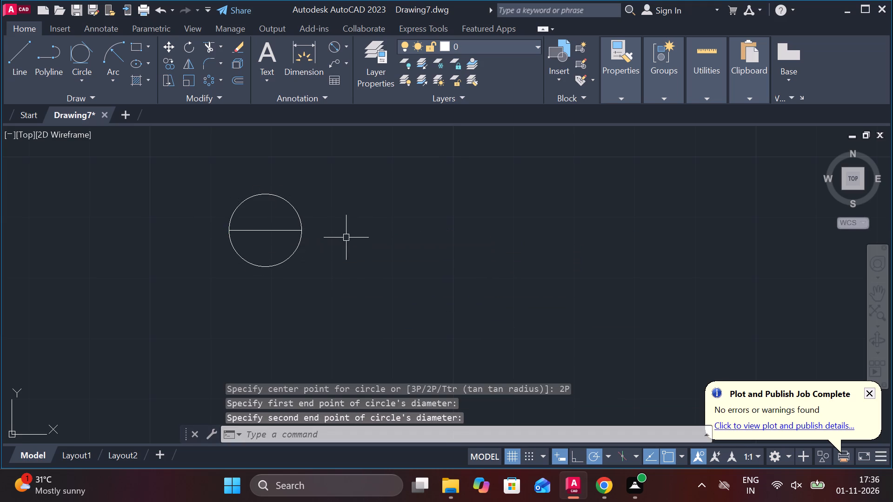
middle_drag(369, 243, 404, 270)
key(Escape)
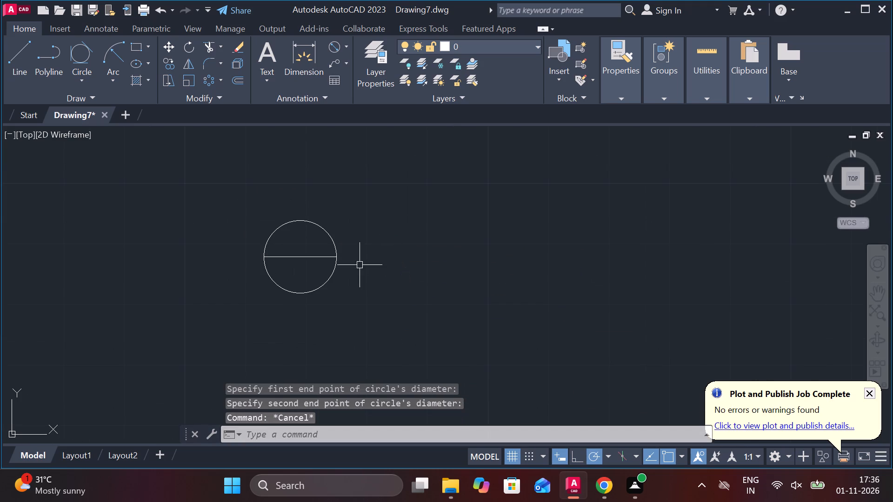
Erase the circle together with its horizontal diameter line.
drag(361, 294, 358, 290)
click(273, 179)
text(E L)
Draw a single horizontal line 10 units long as the base of the rivet head.
key(Return)
click(272, 180)
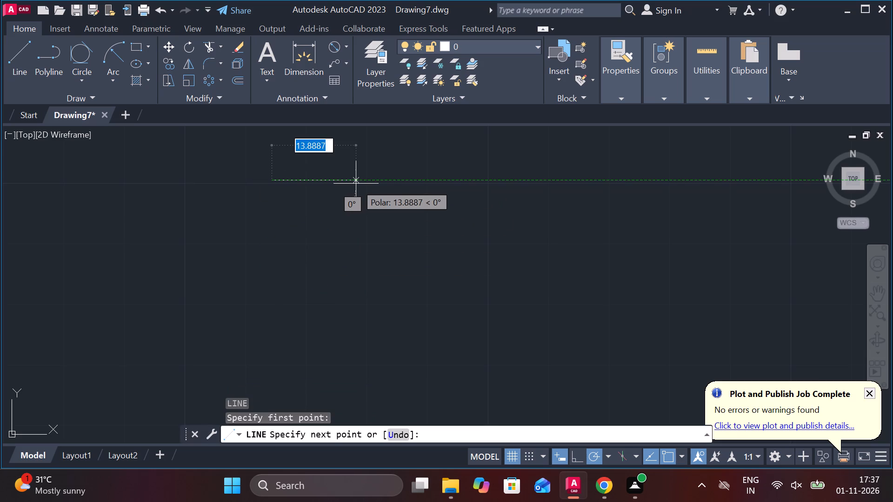
key(1)
key(0)
key(Return)
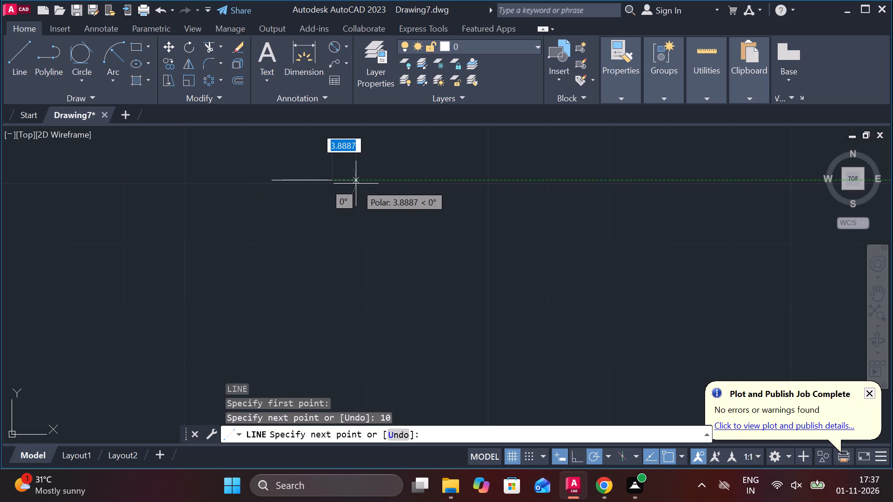
key(Escape)
Draw a two-point circle using both endpoints of the 10-unit line as its diameter.
text(C)
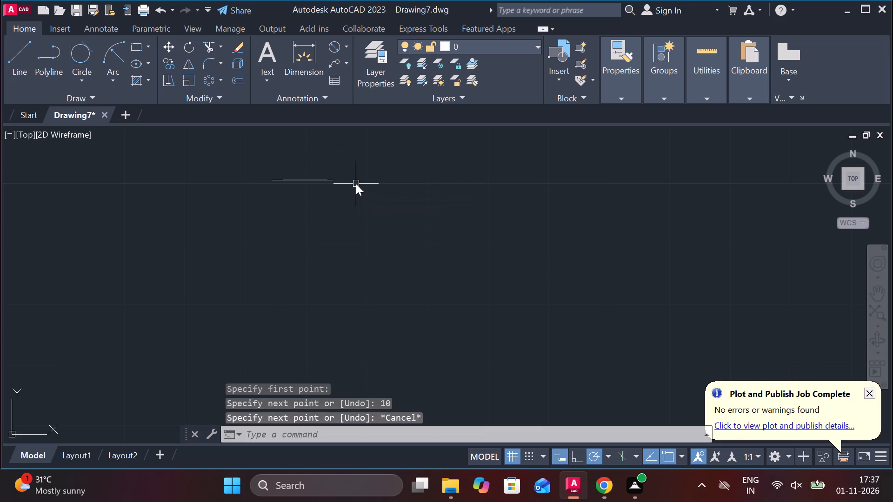
key(space)
click(485, 429)
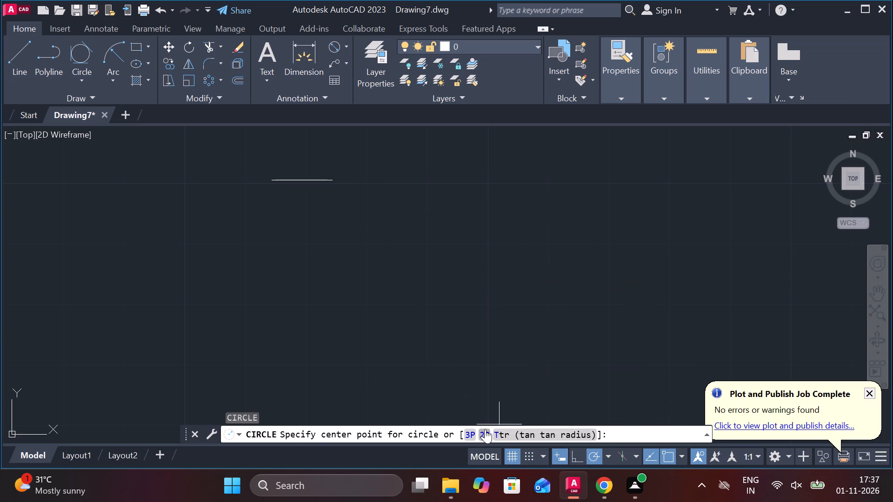
click(272, 177)
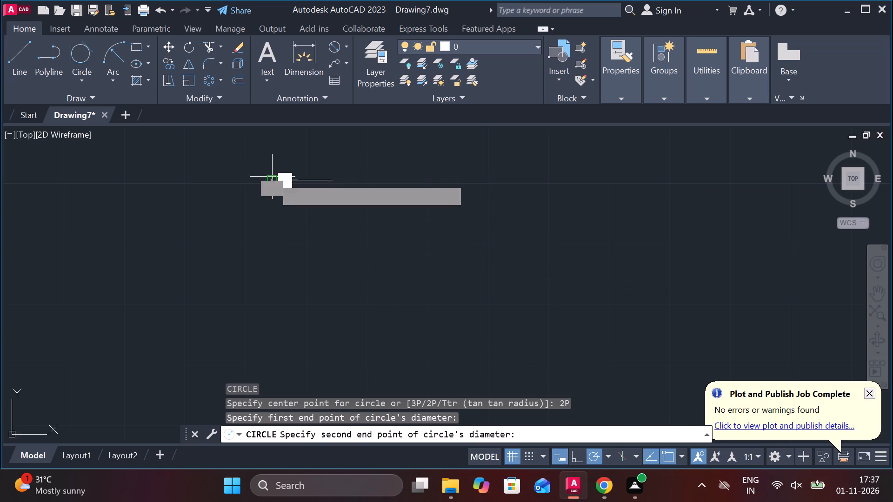
click(331, 182)
Trim away the circle's lower half below the diameter line, leaving a semicircular head.
middle_drag(362, 192, 427, 258)
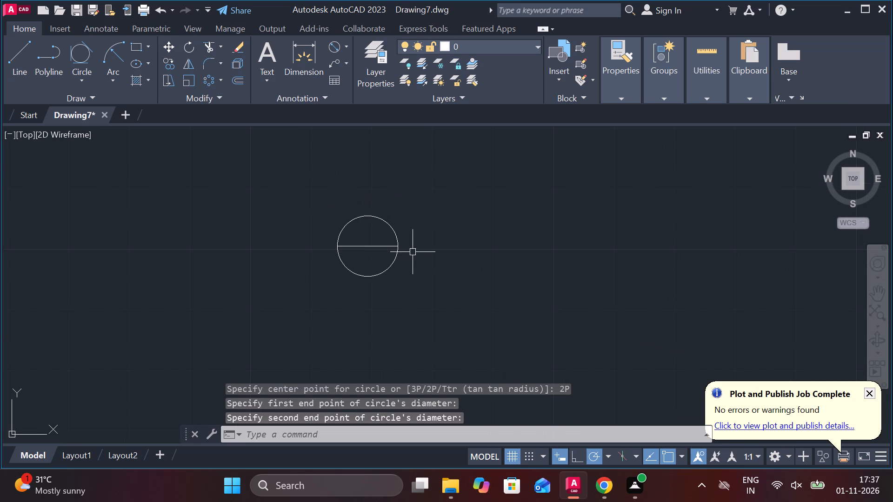
text(TR)
key(space)
click(407, 282)
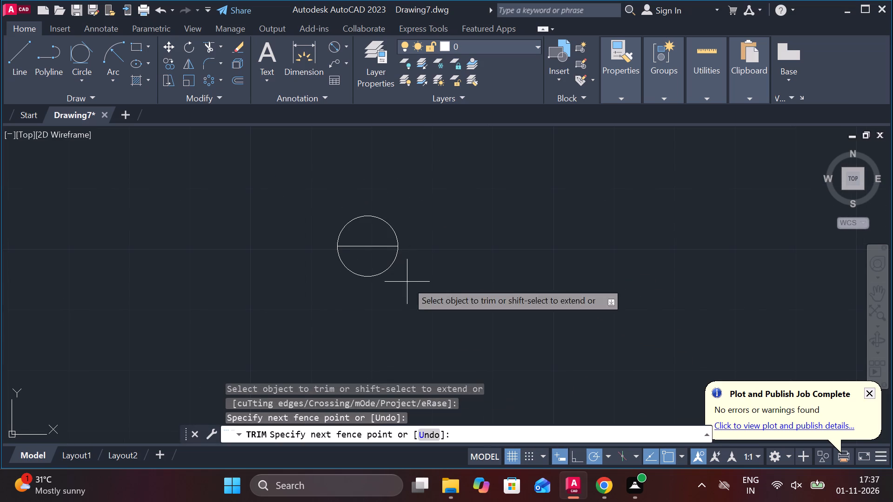
click(355, 256)
key(Escape)
Draw the shank below the head with lines: start 3 units right of the base midpoint, 12 down, 6 left, then back up to the base.
key(l)
key(Return)
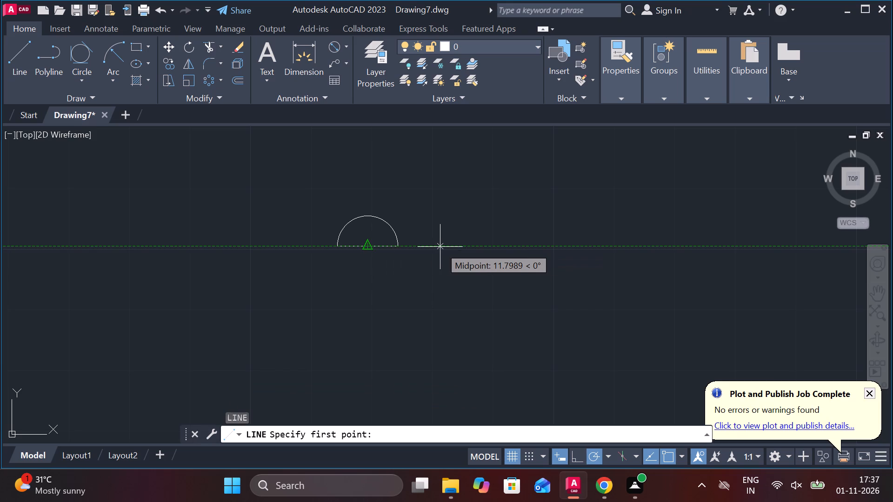
text(3)
key(space)
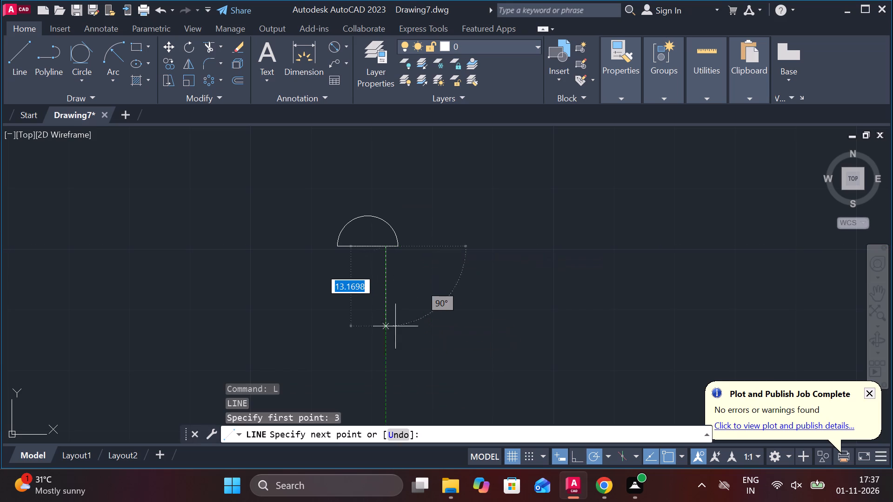
text(12)
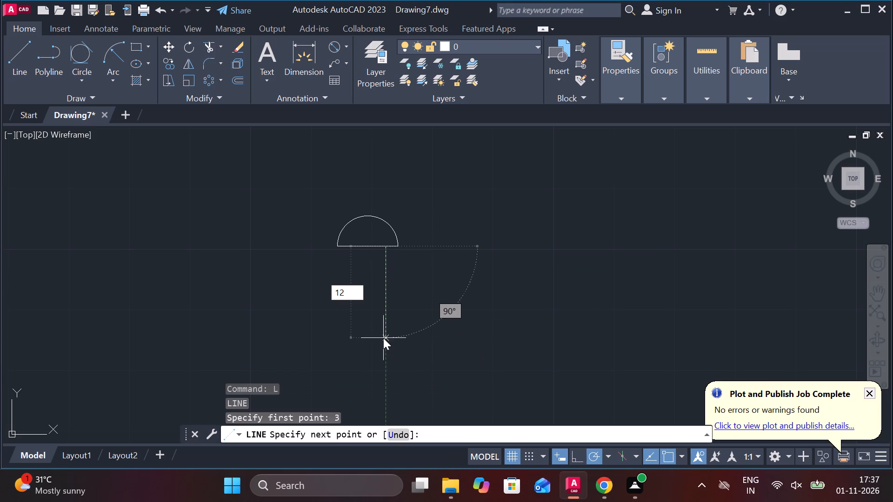
key(space)
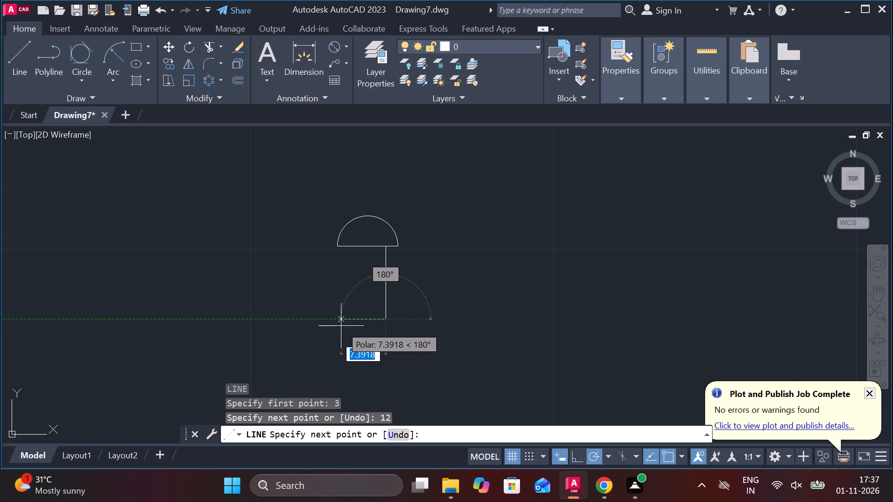
key(3)
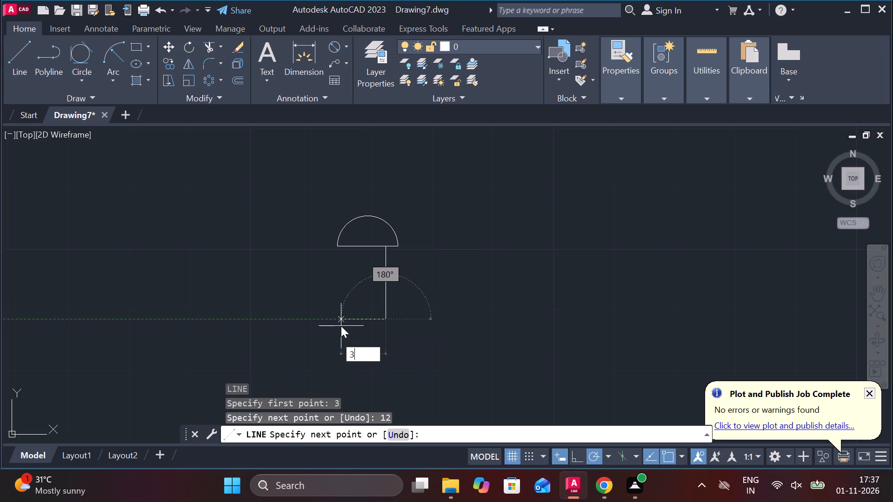
key(BackSpace)
key(6)
key(Return)
scroll(354, 266, up, 1)
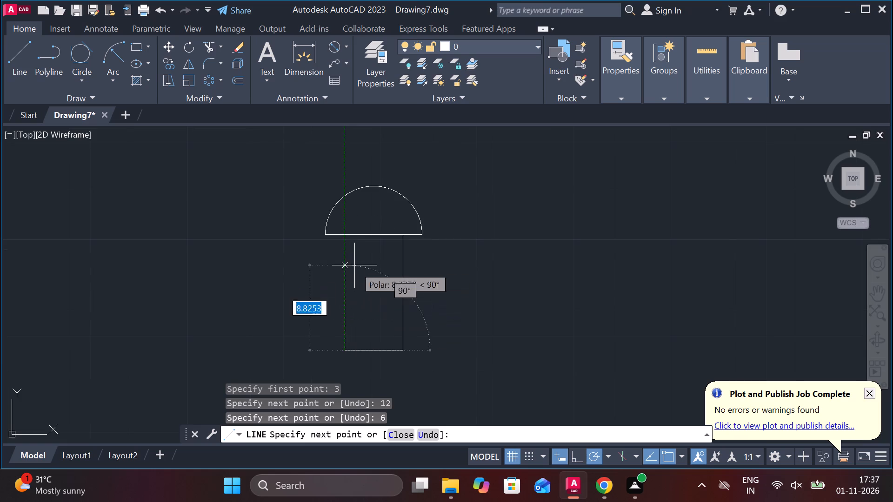
click(343, 238)
key(Escape)
middle_drag(363, 284, 357, 252)
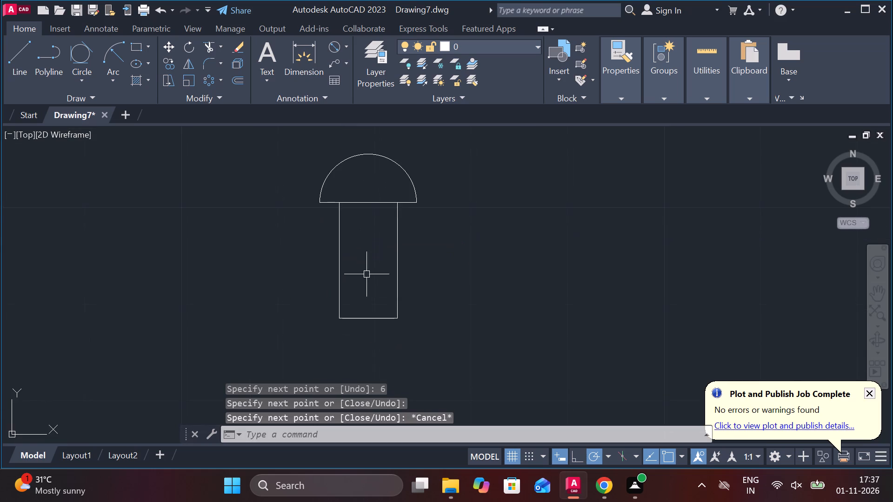
middle_drag(368, 278, 359, 265)
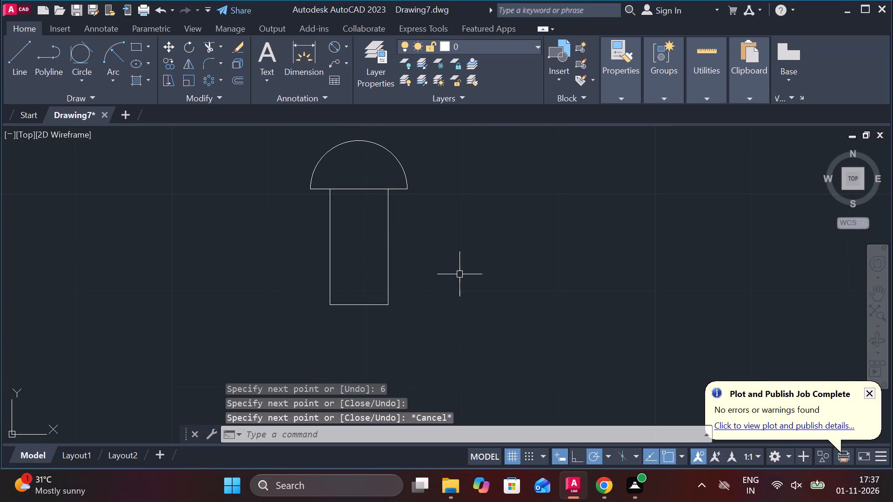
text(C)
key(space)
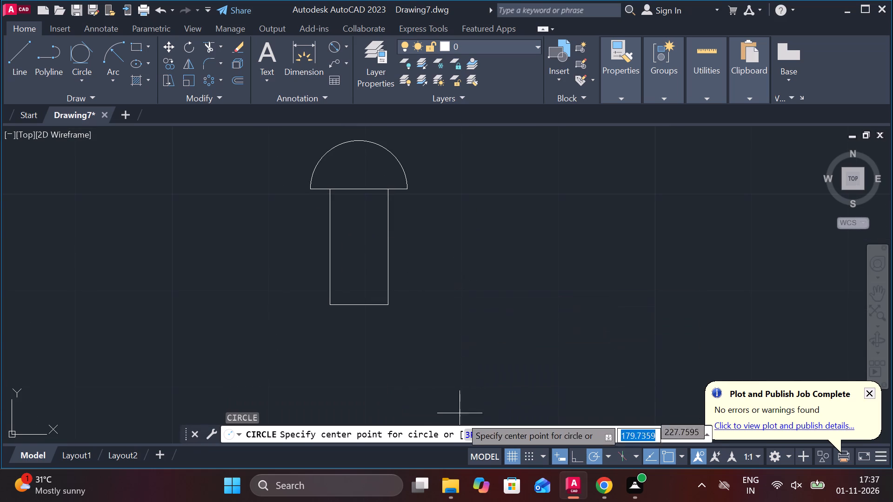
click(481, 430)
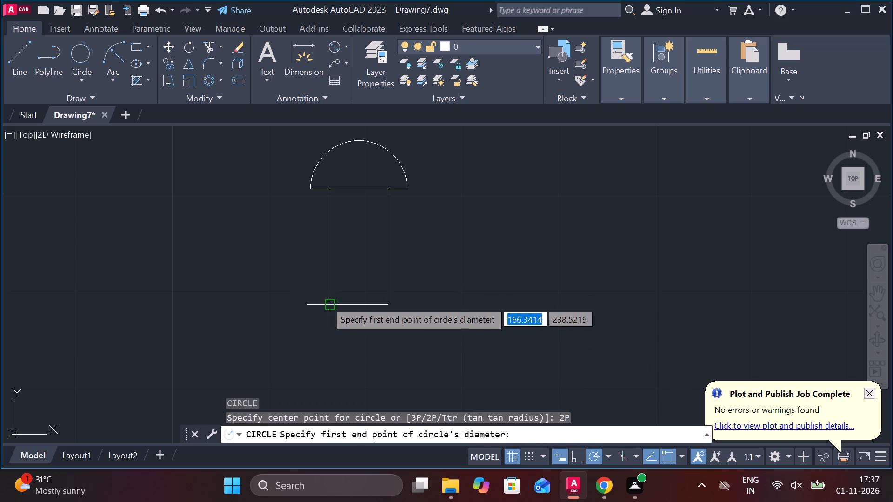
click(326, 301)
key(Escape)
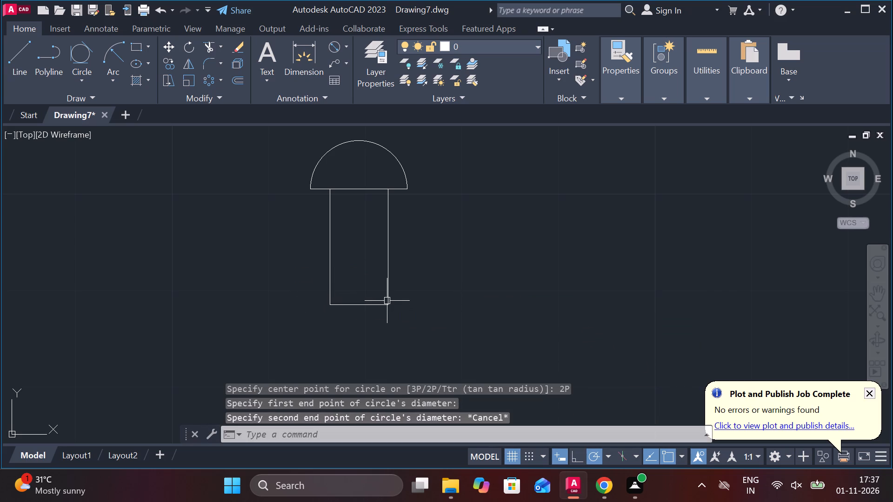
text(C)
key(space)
Draw a start-end-radius arc bulging below the shank, joining its two bottom corners with the shank width as radius.
click(115, 46)
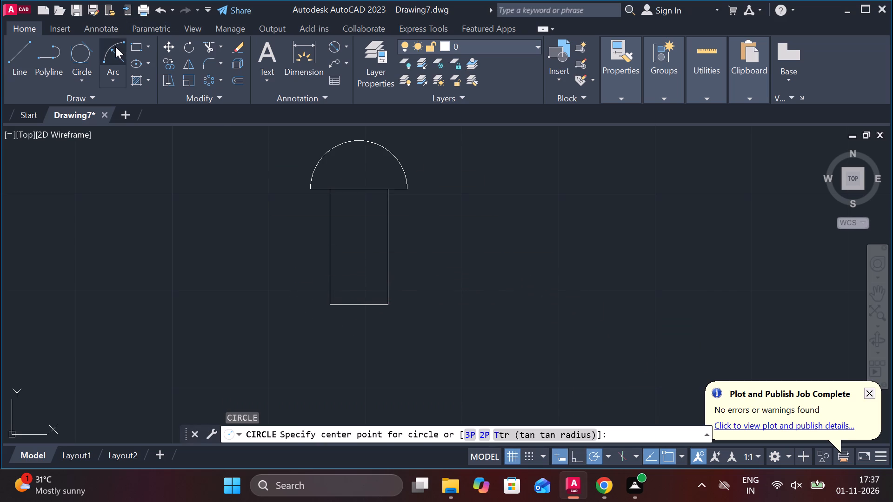
click(331, 310)
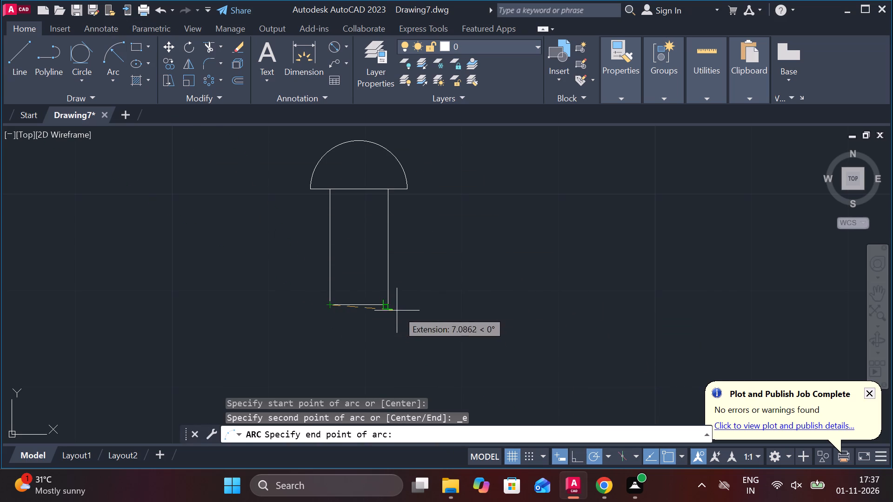
click(389, 302)
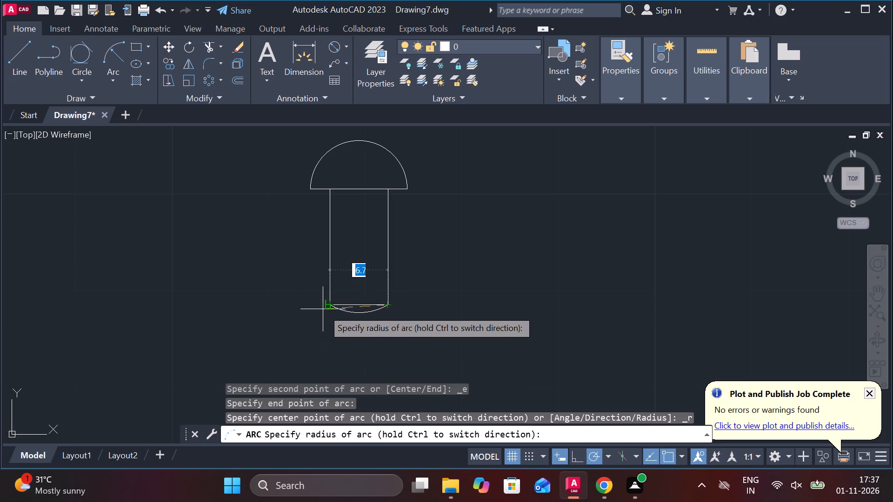
scroll(331, 301, up, 2)
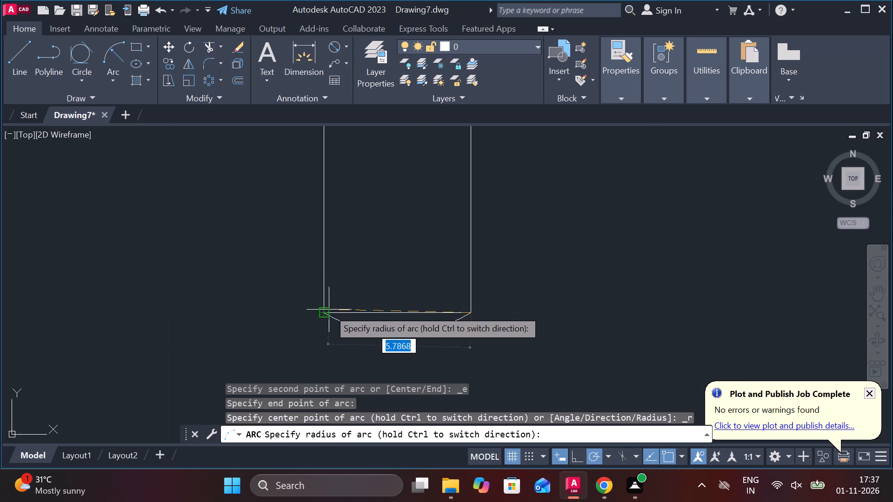
click(327, 310)
scroll(402, 288, down, 2)
middle_drag(457, 283, 426, 299)
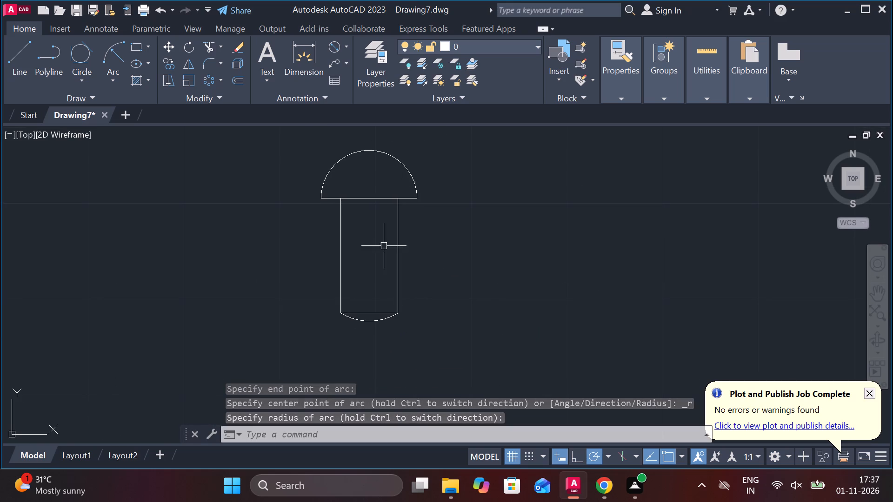
key(Escape)
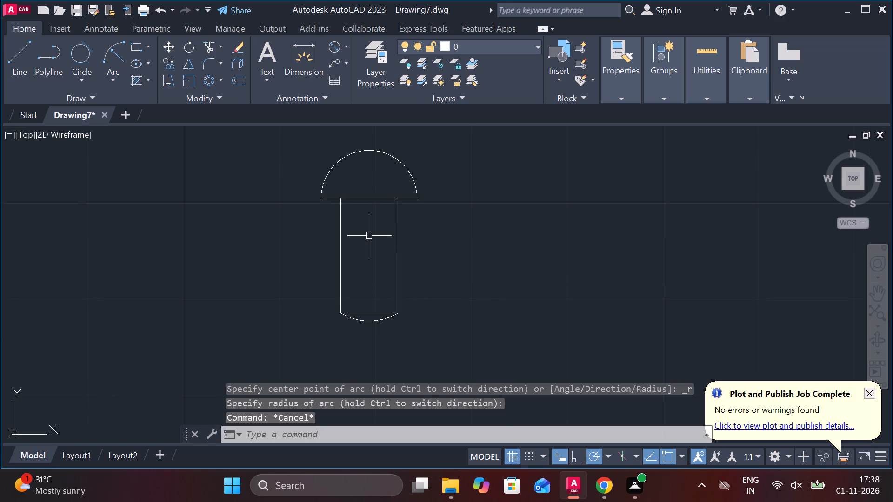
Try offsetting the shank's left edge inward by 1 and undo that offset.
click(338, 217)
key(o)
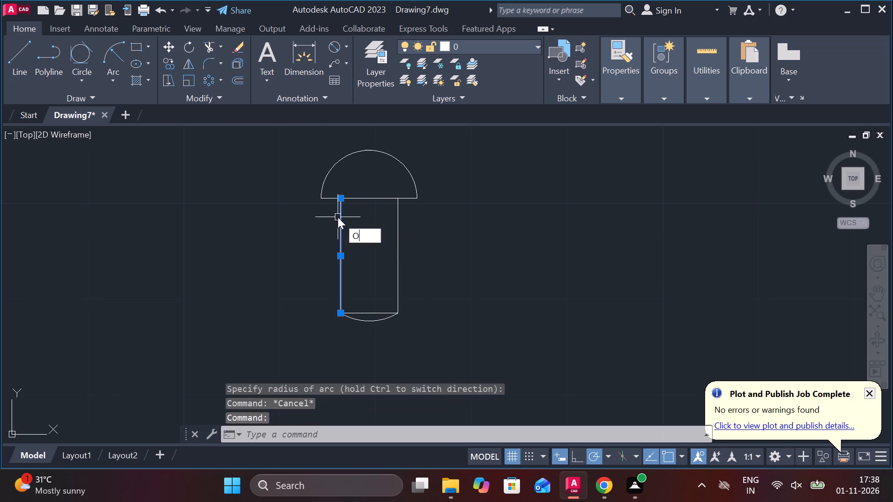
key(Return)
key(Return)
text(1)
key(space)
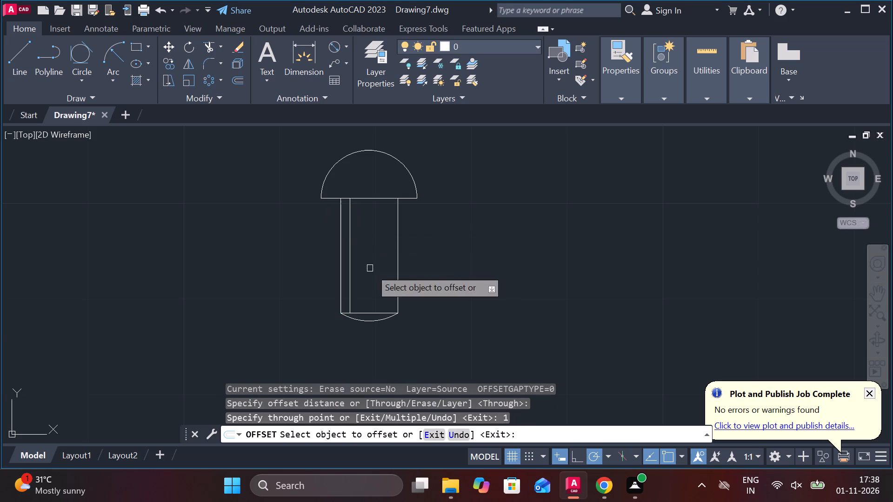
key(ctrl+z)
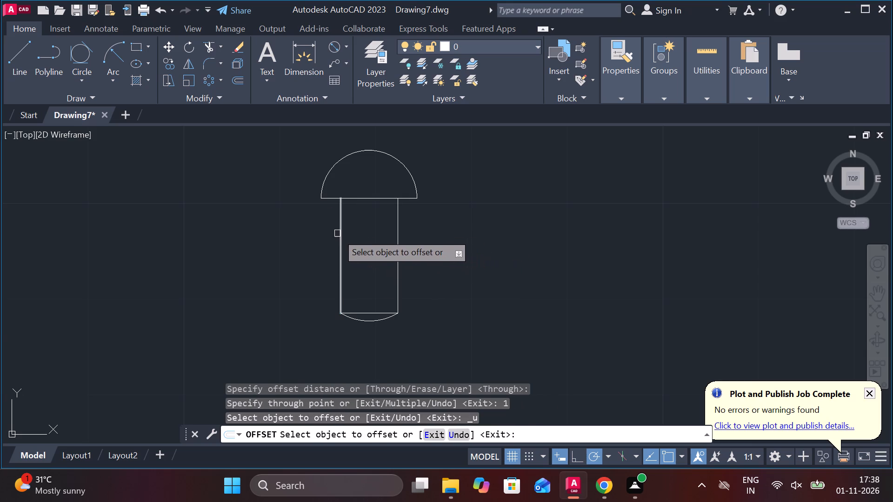
Offset the shank's left and right edges inward by 0.5 each.
click(337, 233)
text(.5)
key(space)
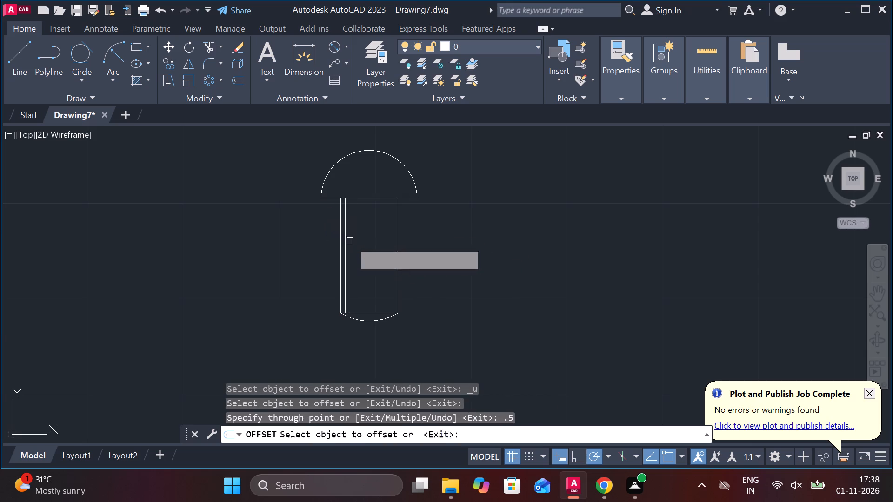
click(401, 232)
text(.5)
key(Return)
key(Escape)
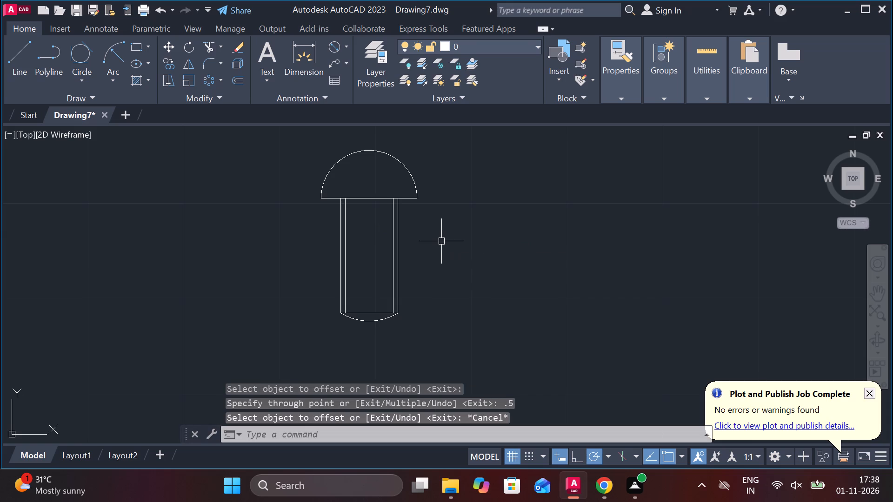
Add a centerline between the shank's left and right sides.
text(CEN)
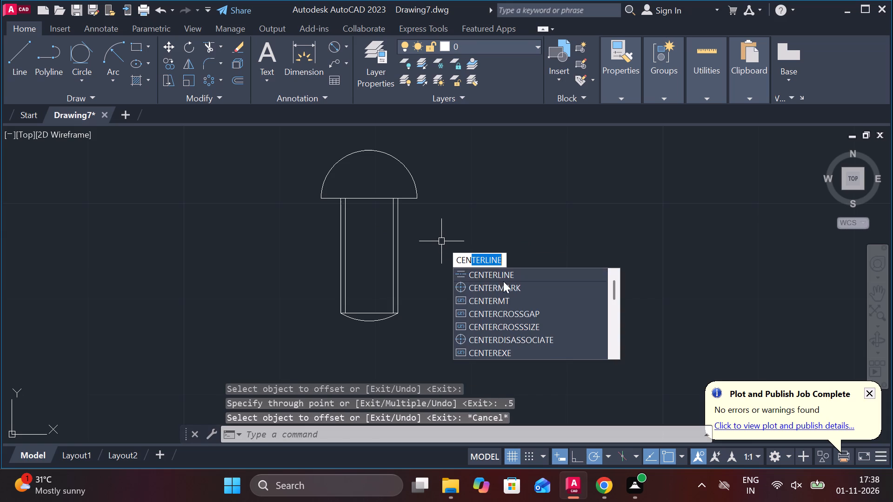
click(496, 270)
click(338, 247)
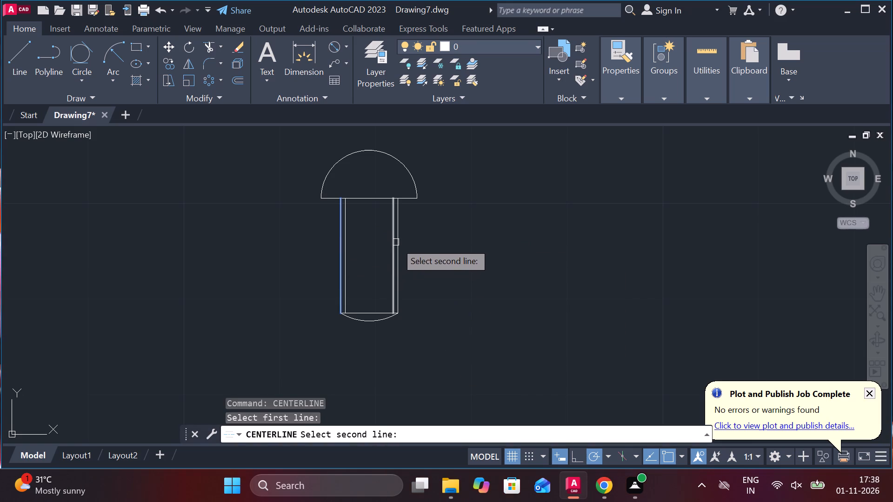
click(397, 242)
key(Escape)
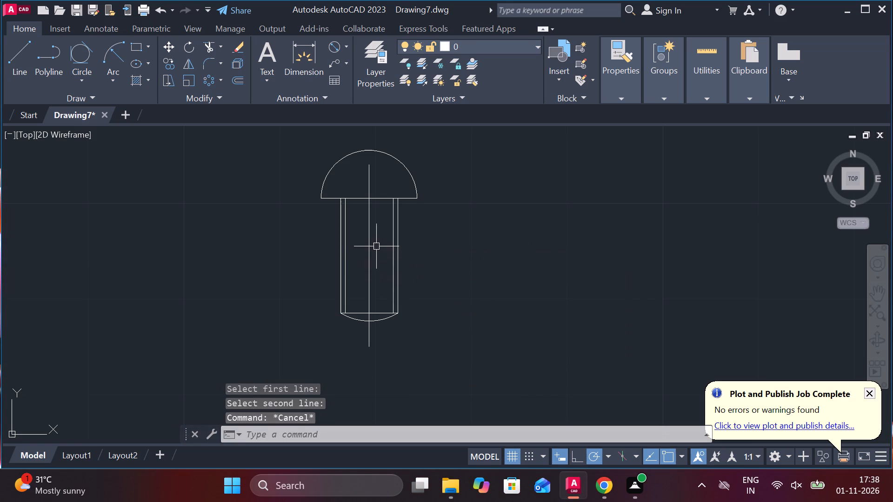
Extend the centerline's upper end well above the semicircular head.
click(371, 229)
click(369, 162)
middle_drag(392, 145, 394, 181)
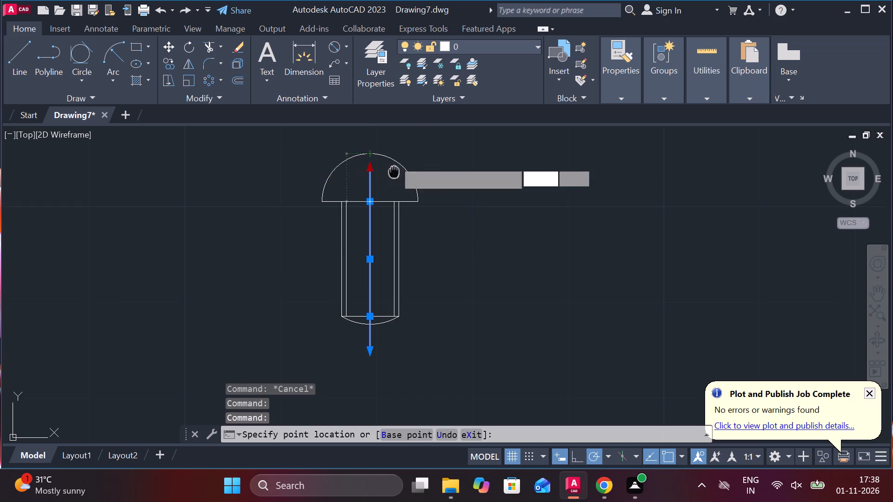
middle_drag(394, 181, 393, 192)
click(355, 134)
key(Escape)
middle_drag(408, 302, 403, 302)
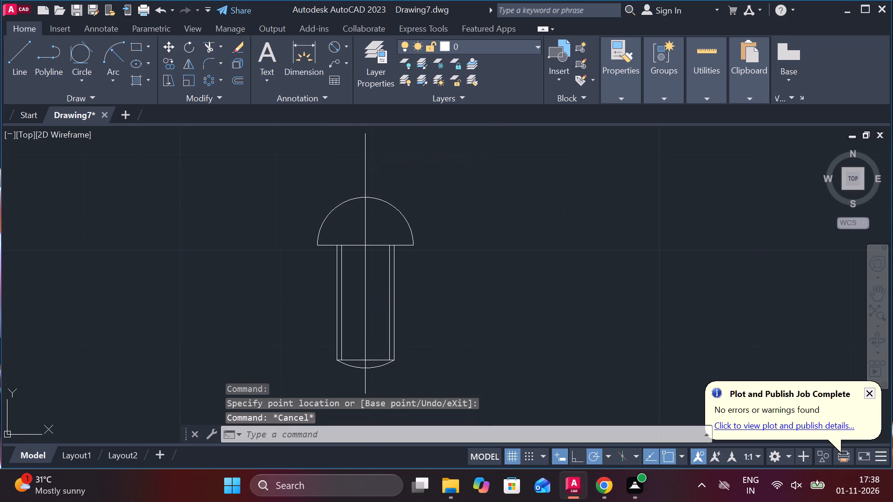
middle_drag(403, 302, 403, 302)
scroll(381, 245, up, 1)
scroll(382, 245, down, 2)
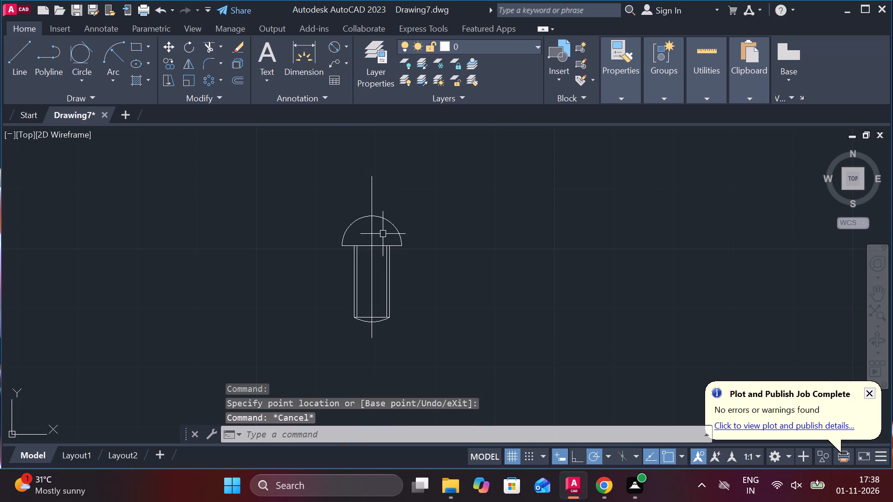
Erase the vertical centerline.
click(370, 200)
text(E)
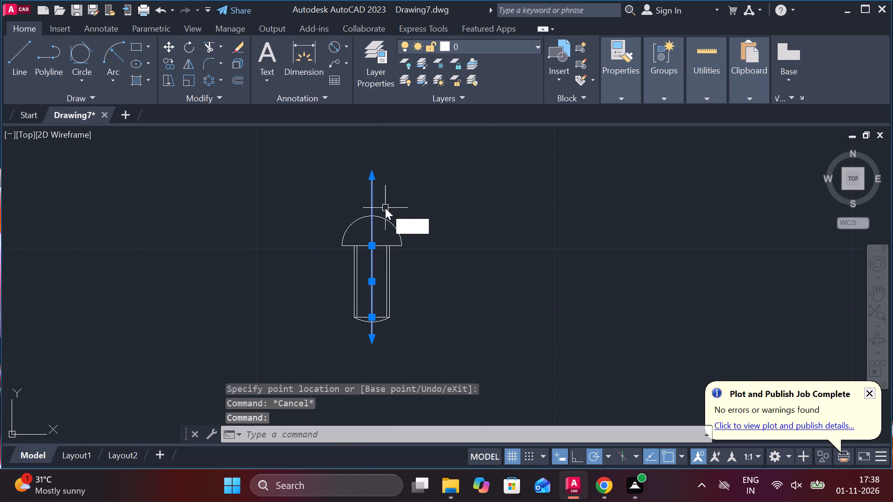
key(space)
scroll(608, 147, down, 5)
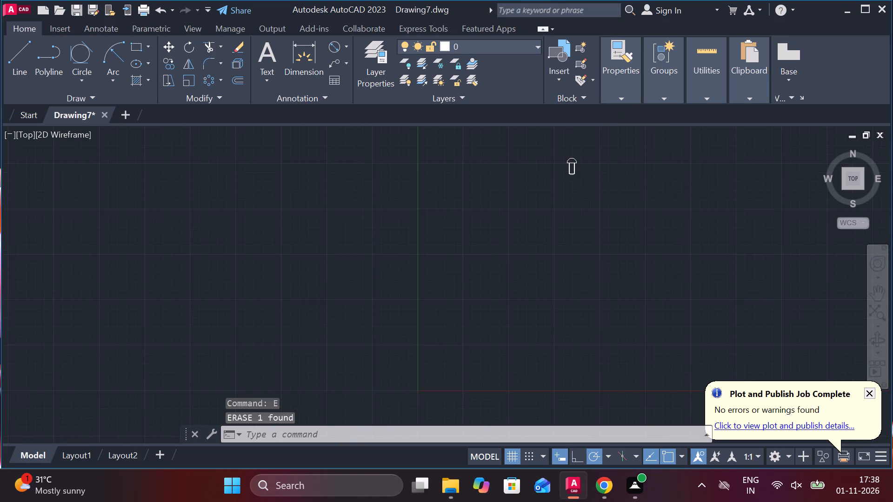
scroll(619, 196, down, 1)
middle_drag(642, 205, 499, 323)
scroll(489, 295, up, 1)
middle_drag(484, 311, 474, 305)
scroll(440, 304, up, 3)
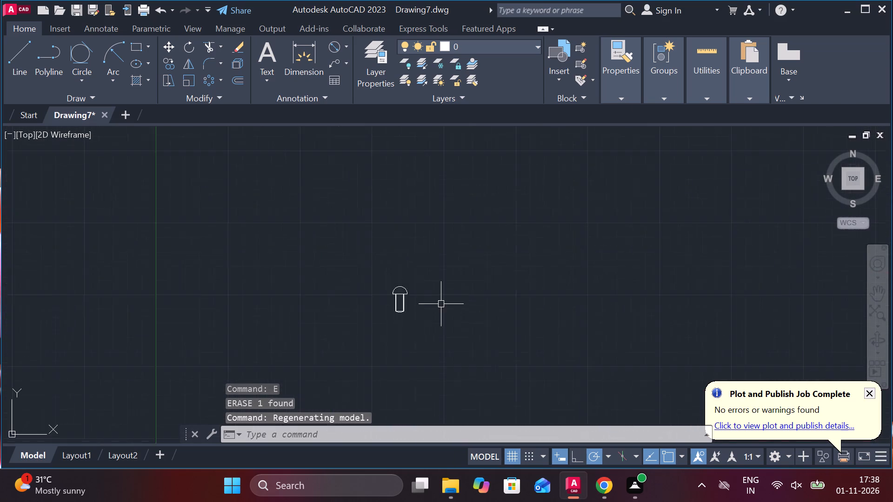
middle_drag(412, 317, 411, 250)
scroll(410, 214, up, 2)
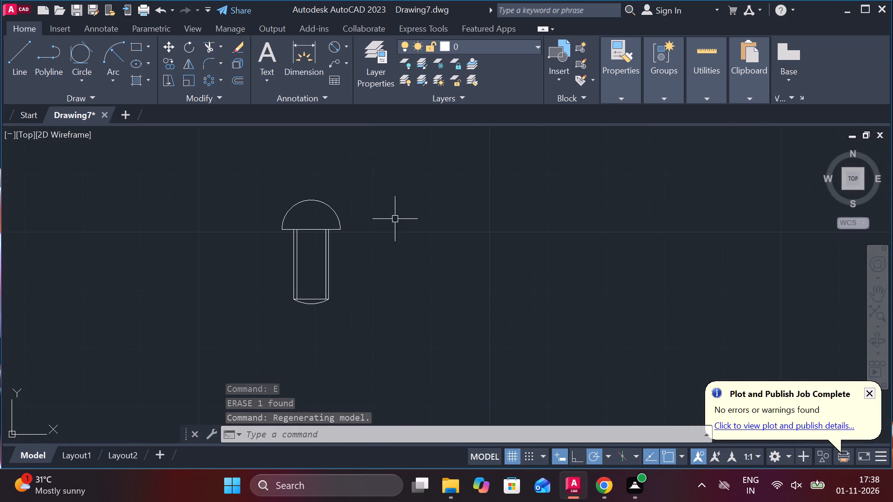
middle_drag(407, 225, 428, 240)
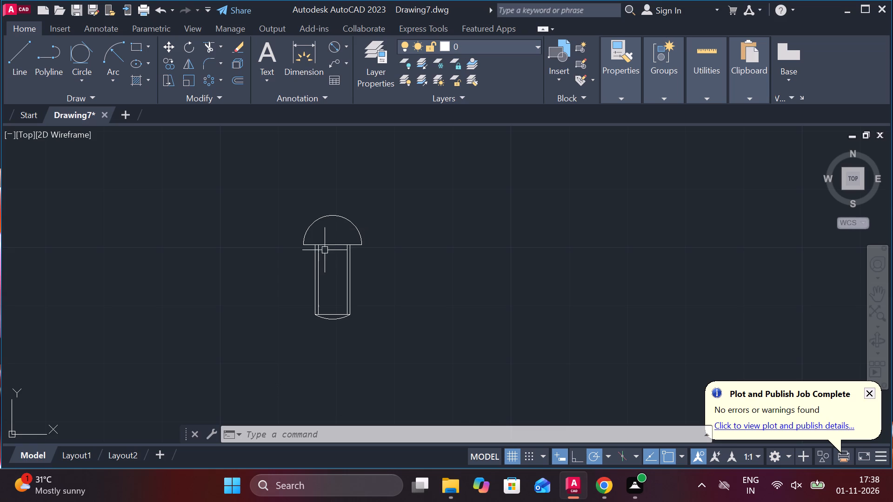
Start a line at the top midpoint of the head's arc and run it 3 units straight down.
scroll(325, 250, up, 1)
middle_drag(339, 245, 344, 286)
scroll(330, 249, up, 2)
key(Escape)
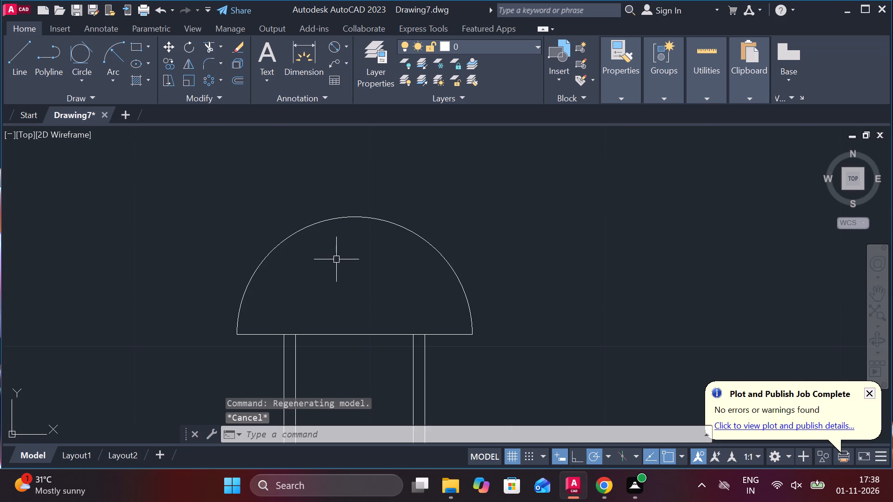
key(l)
key(Return)
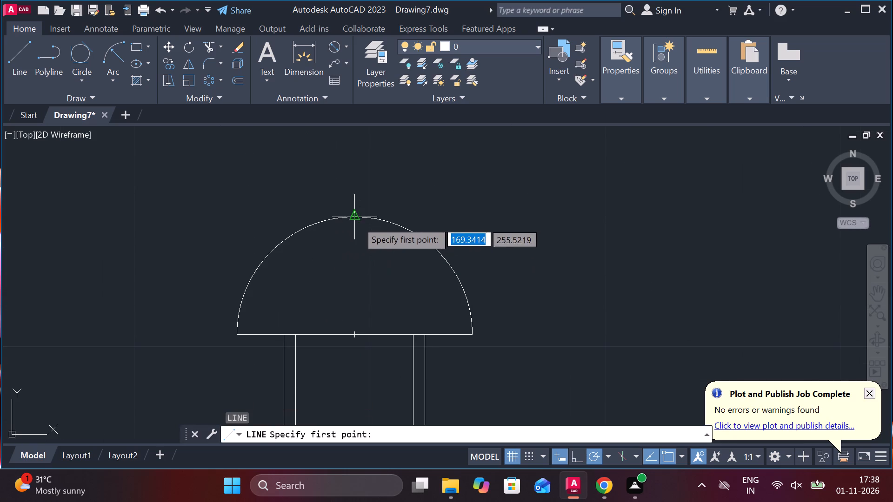
click(354, 219)
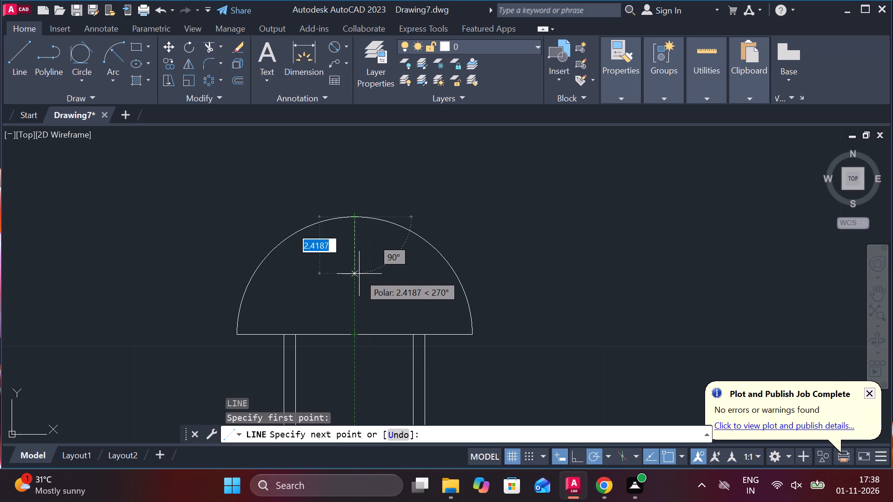
text(3)
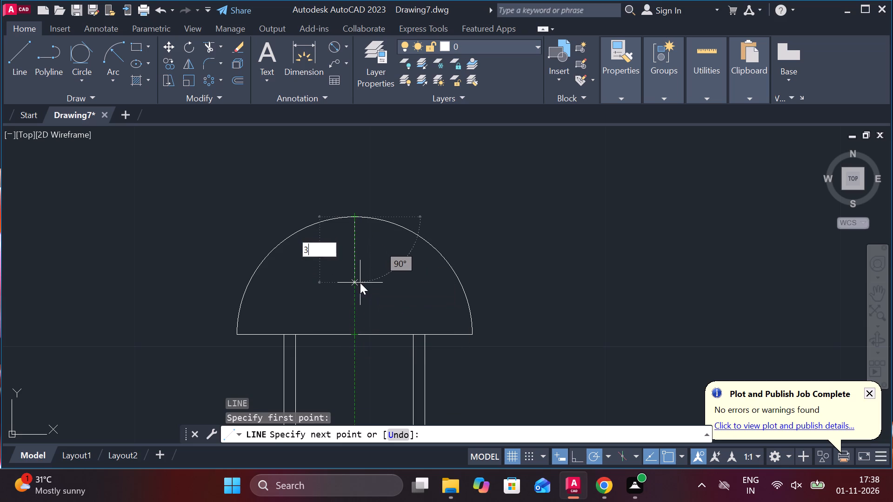
key(space)
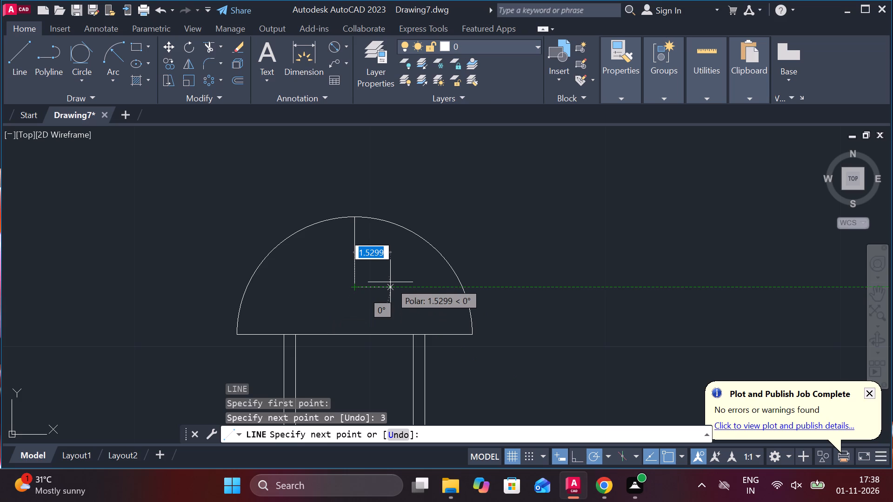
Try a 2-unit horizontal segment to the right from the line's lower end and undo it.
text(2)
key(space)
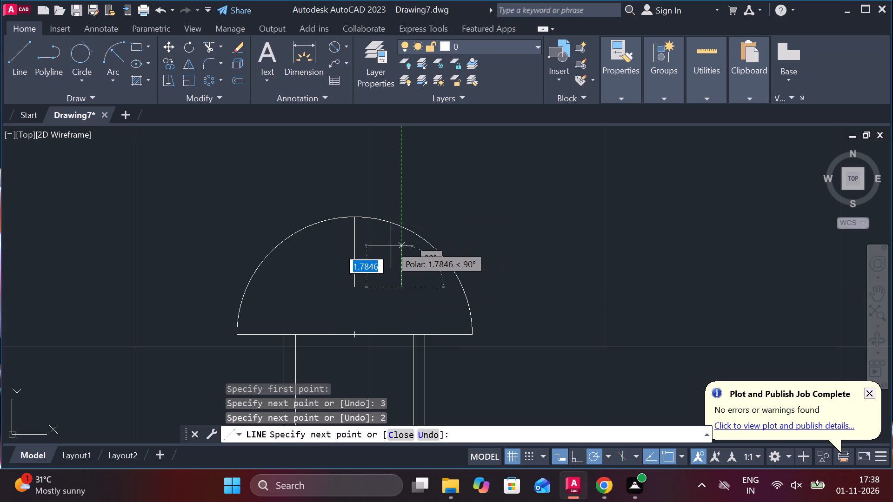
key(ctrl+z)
Continue the line 1 unit to the right, followed by a vertical segment up past the head's arc.
text(1)
key(space)
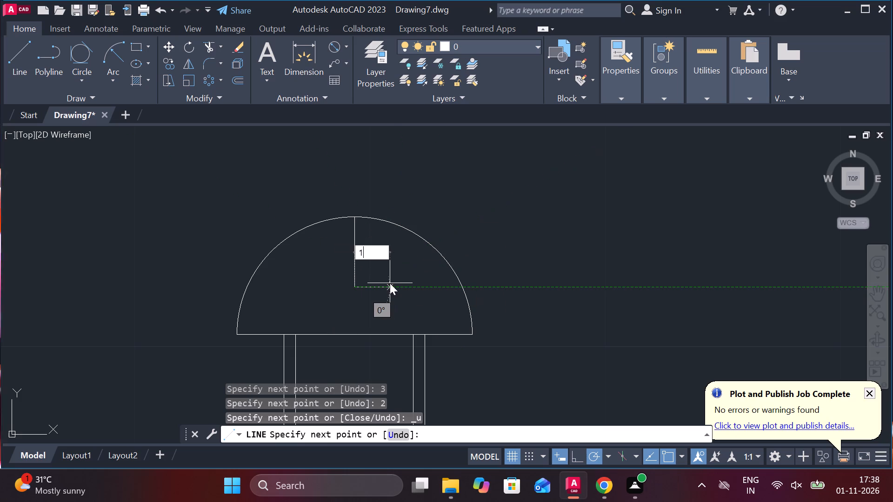
click(378, 198)
key(Escape)
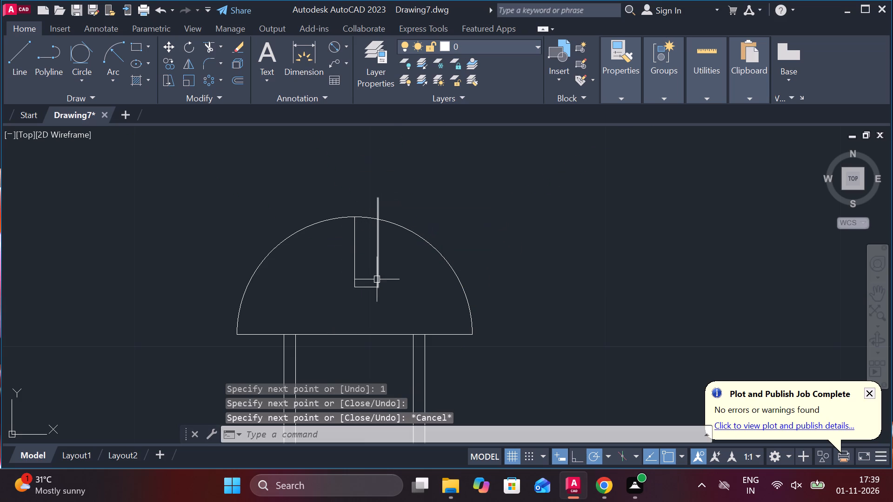
Mirror the slot's half bottom line and vertical side about the head's vertical centre, keeping the originals.
click(377, 278)
click(369, 288)
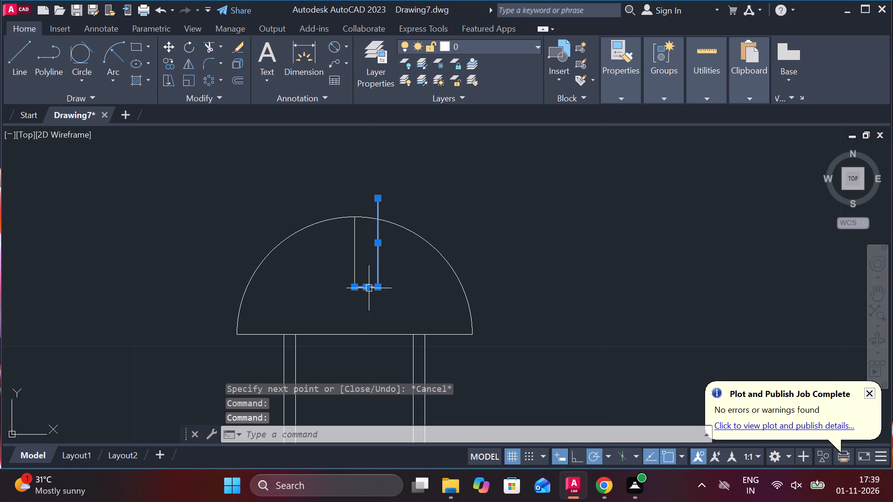
text(MI)
key(Return)
click(352, 291)
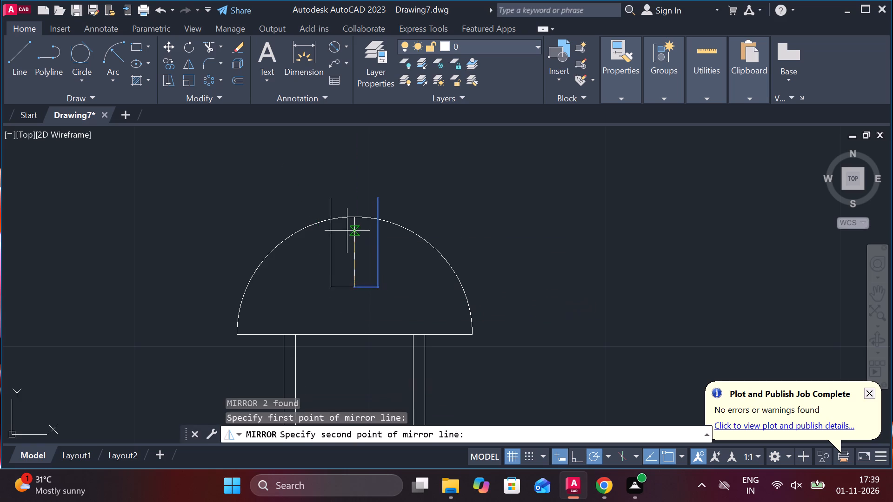
click(353, 219)
drag(386, 273, 353, 219)
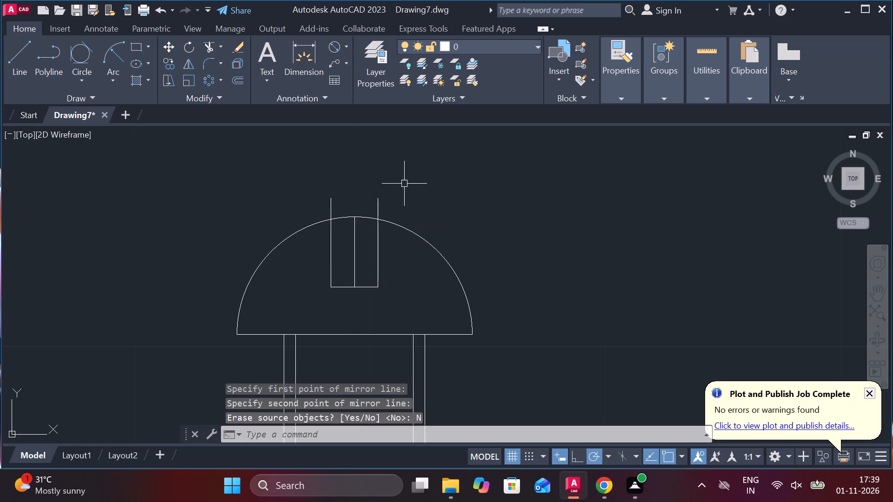
Trim the slot sides above the head, the arc across the slot opening, and the middle vertical line inside the slot.
text(TR)
key(space)
click(404, 199)
click(316, 199)
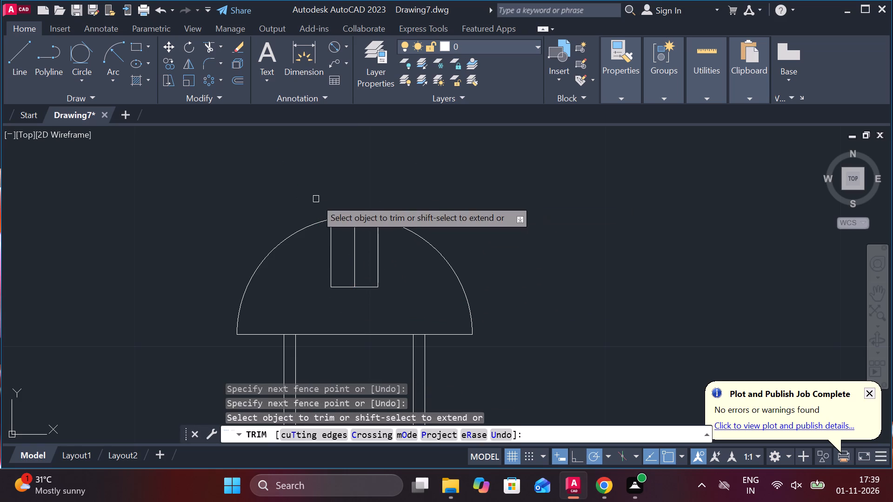
click(339, 216)
click(373, 216)
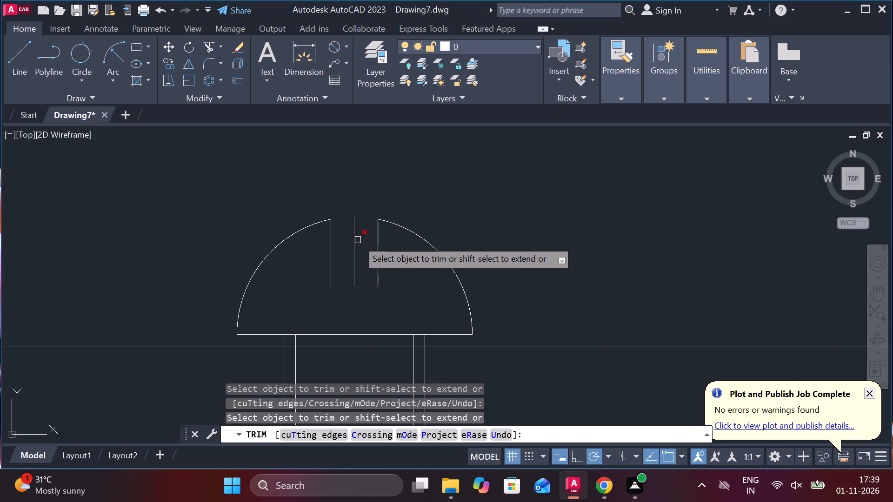
click(358, 241)
scroll(391, 205, down, 3)
key(Escape)
Copy the complete screw profile to an empty area far up and to the left of the original.
click(344, 205)
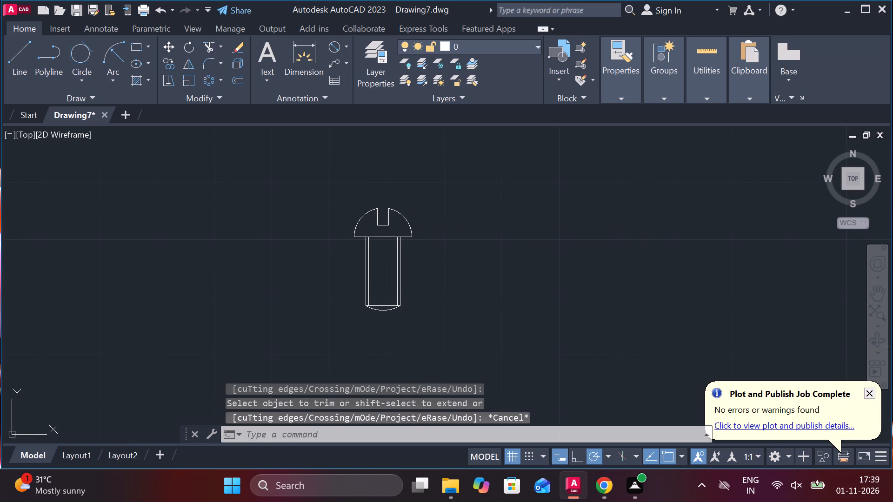
click(452, 330)
text(CO)
key(Return)
click(442, 289)
scroll(453, 285, down, 4)
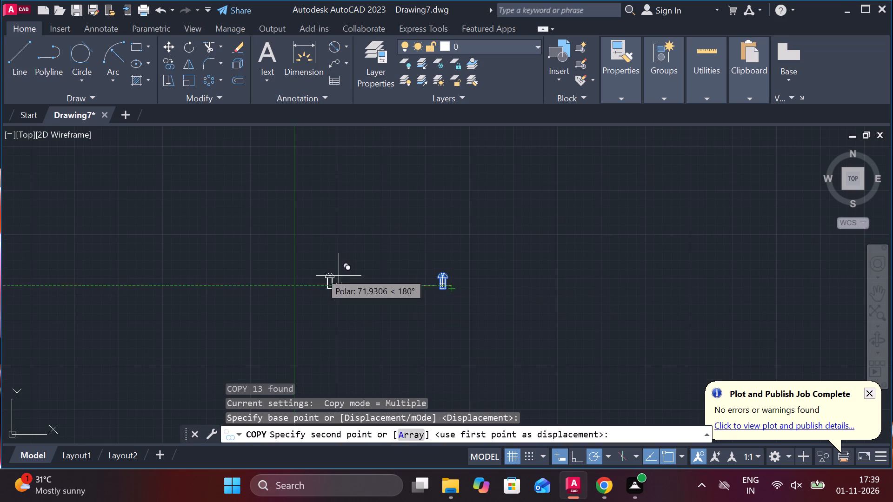
click(156, 173)
key(Escape)
Add a horizontal linear dimension across the full width of the screw head, placed above the head.
scroll(446, 271, down, 2)
scroll(453, 307, up, 3)
scroll(451, 232, up, 1)
middle_drag(455, 232, 461, 287)
scroll(395, 195, up, 2)
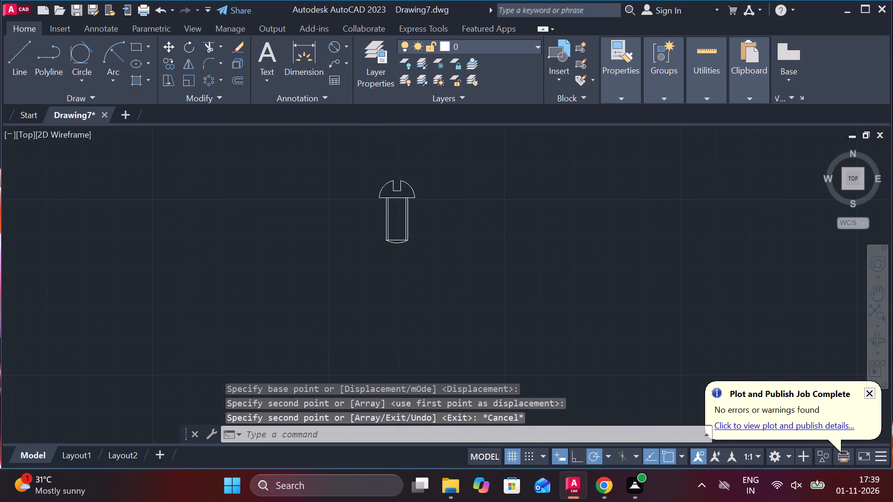
middle_drag(403, 217, 347, 231)
click(345, 44)
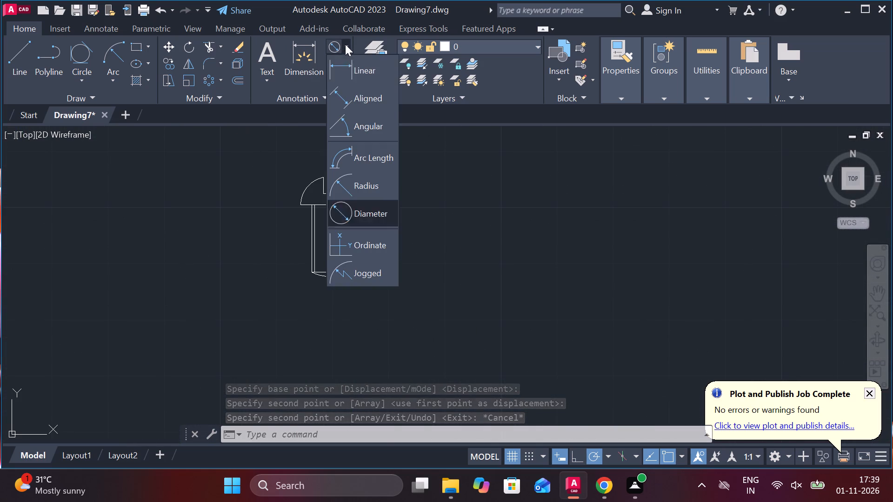
click(367, 77)
click(300, 200)
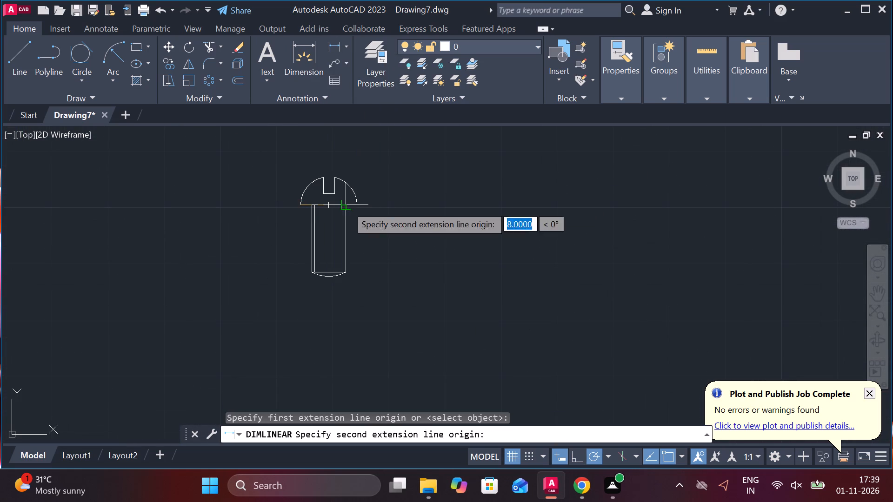
click(360, 205)
middle_drag(377, 200, 379, 222)
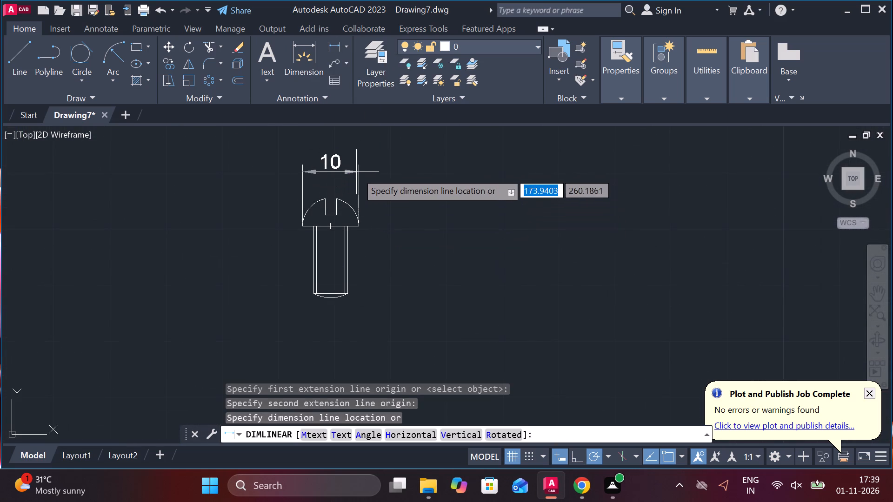
click(356, 172)
key(Escape)
Set the arrow size of the ISO-25 dimension style to 4.
scroll(385, 183, down, 3)
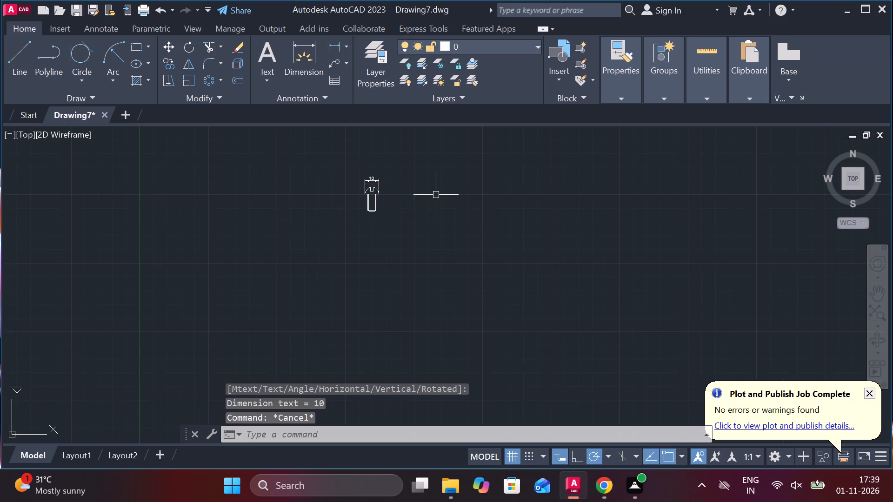
middle_drag(437, 195, 411, 237)
key(Escape)
key(d)
key(Return)
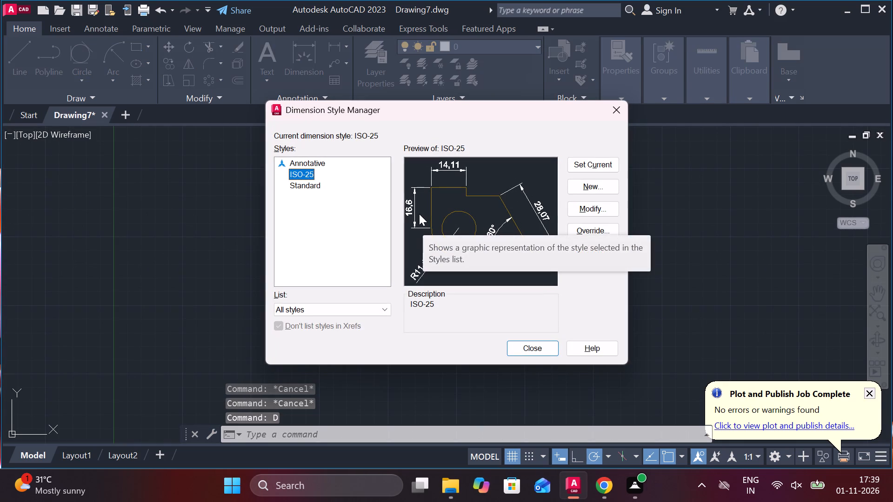
click(617, 207)
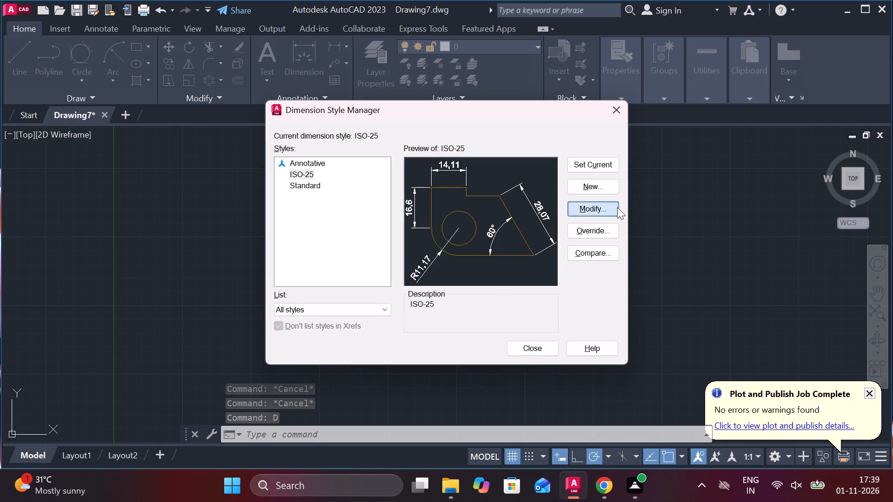
click(315, 88)
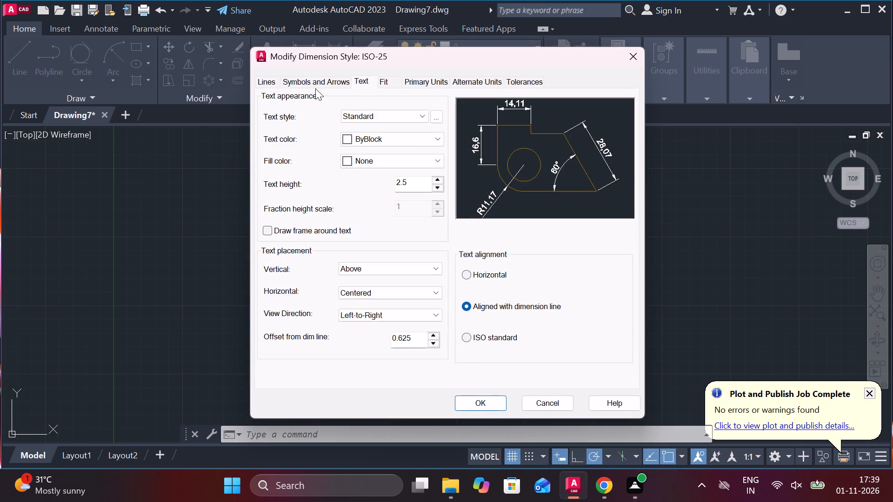
click(310, 80)
drag(288, 221, 244, 226)
key(4)
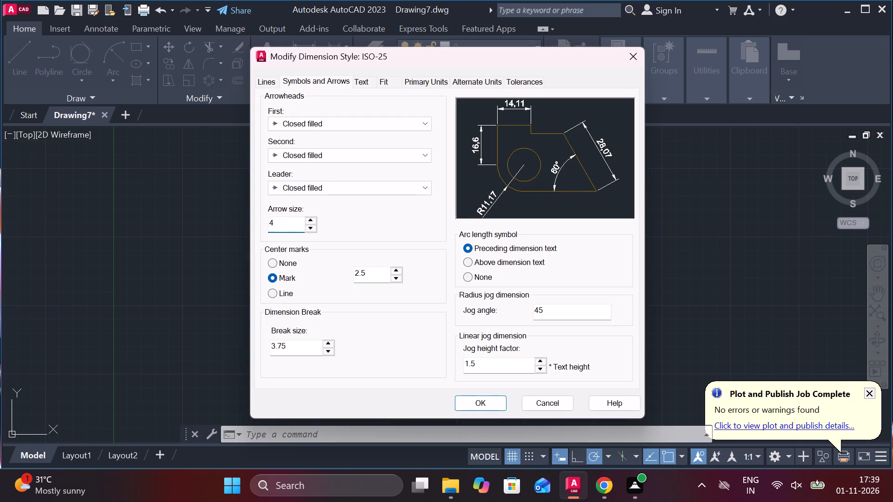
Set the ISO-25 style's text height to 7 with ISO standard text alignment, and make the style current.
click(368, 79)
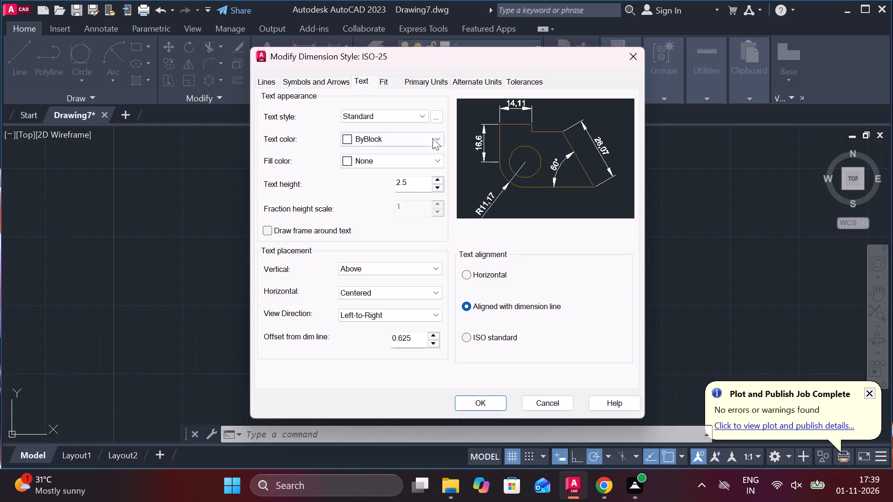
drag(417, 186, 382, 187)
key(7)
click(468, 339)
click(486, 405)
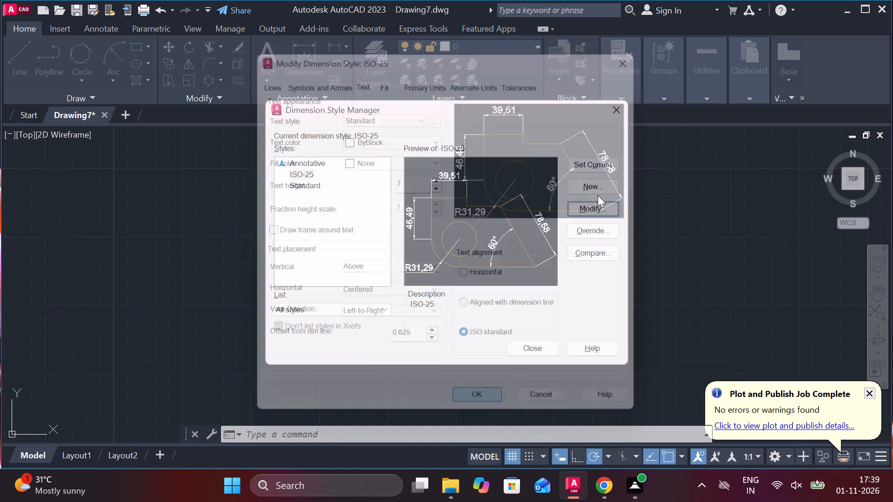
click(599, 168)
click(534, 343)
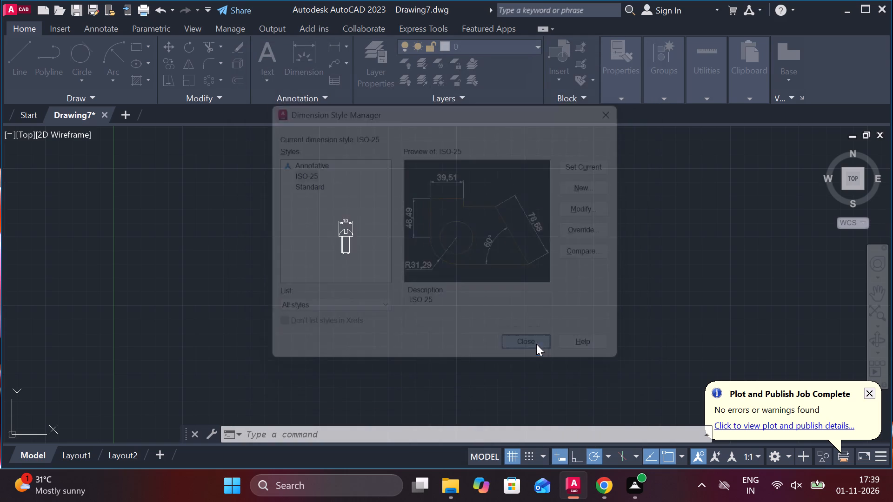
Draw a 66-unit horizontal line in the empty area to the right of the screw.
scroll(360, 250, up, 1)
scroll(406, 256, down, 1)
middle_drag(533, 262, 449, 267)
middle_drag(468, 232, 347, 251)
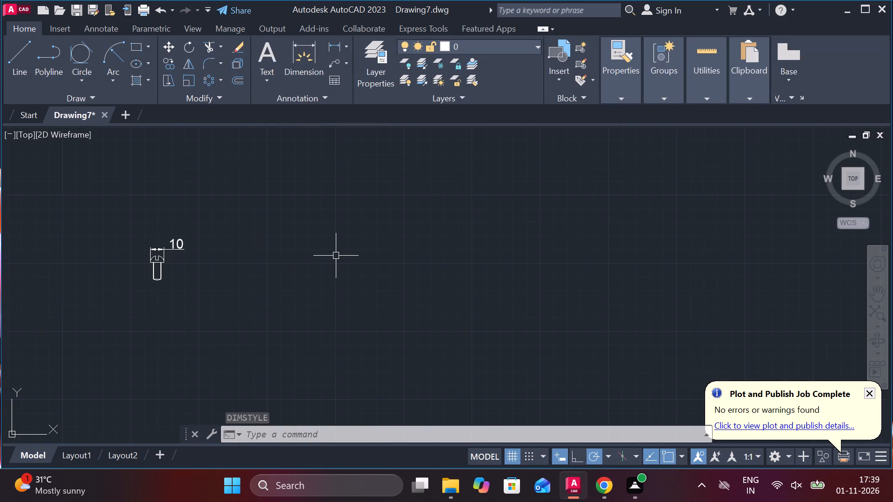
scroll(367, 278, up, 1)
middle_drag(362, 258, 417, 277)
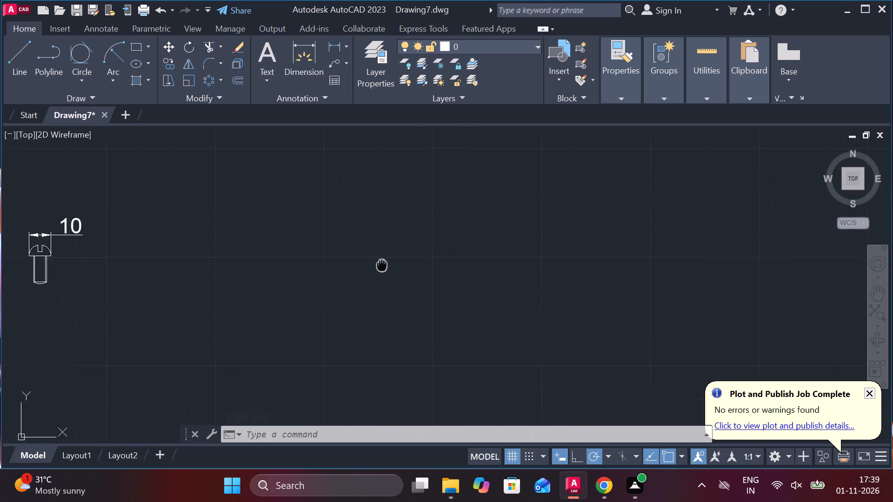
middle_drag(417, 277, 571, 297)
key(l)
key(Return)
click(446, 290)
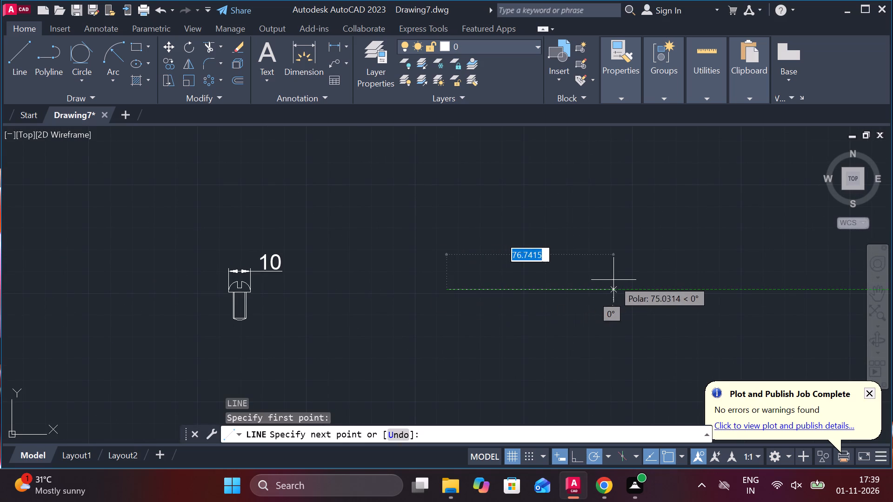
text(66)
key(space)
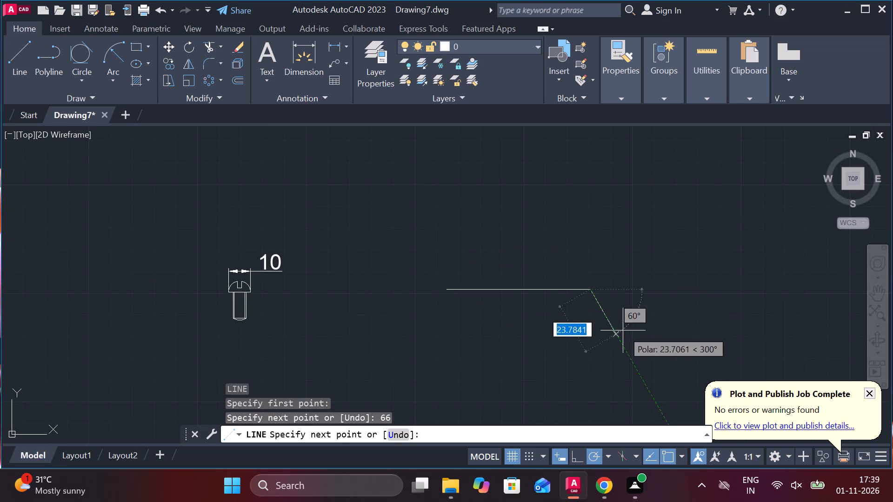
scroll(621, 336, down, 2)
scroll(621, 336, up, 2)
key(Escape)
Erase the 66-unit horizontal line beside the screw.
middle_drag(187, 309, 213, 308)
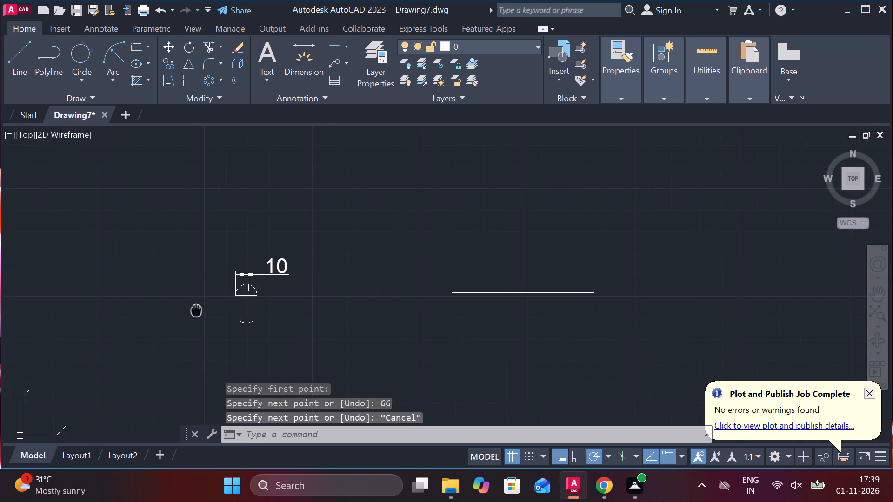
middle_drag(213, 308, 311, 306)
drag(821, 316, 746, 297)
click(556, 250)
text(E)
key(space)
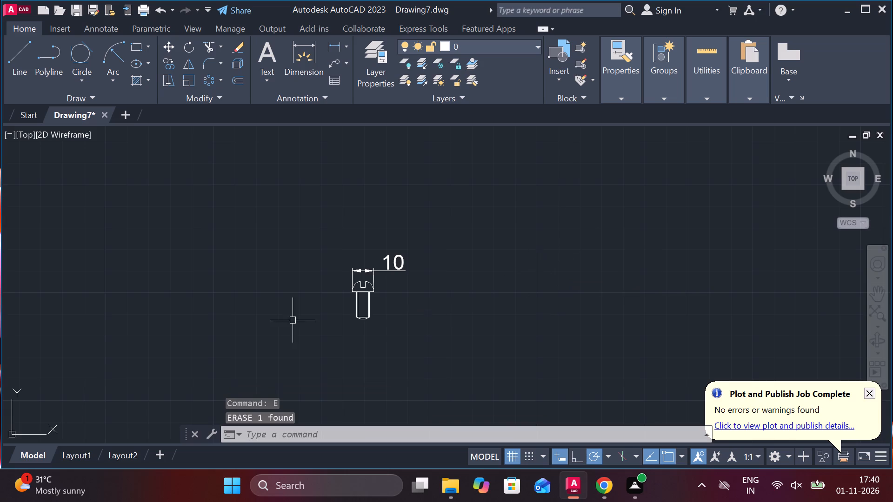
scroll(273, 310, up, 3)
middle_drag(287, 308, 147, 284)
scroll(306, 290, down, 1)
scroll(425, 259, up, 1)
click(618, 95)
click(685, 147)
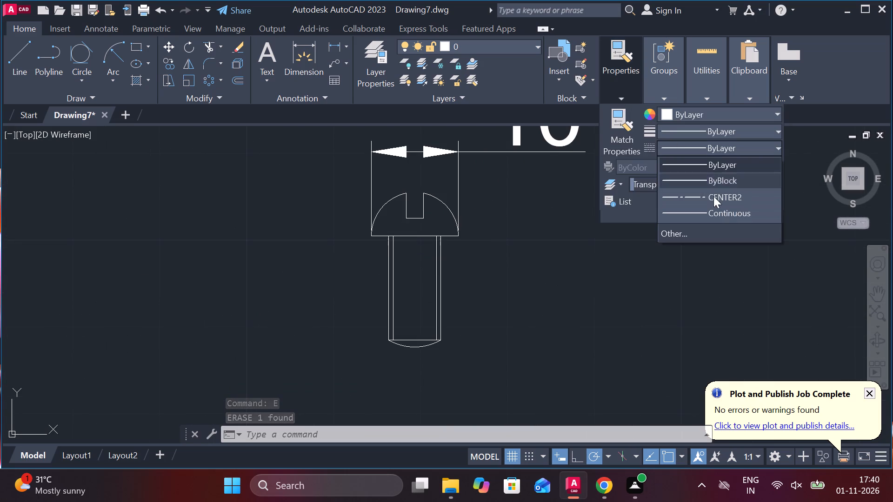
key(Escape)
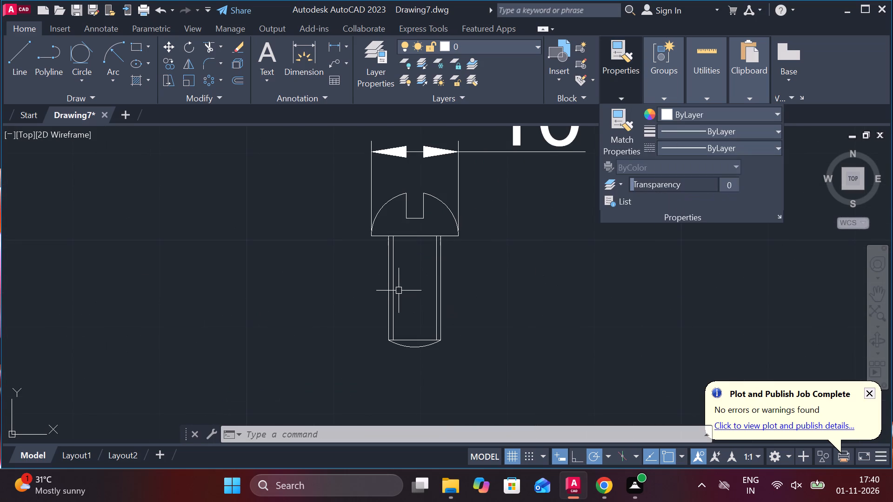
Draw a vertical line from the midpoint of the slot's bottom edge down to just past the shank's rounded end.
key(l)
key(Return)
scroll(393, 256, up, 1)
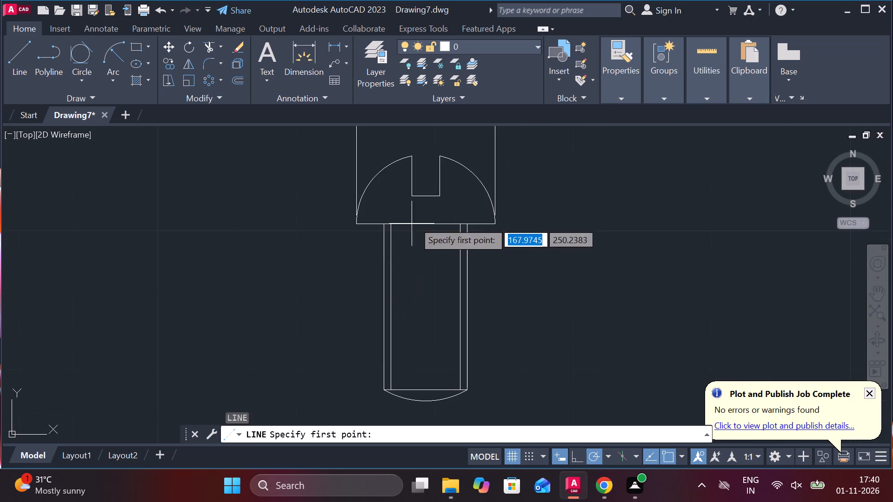
click(425, 196)
middle_drag(445, 350, 433, 312)
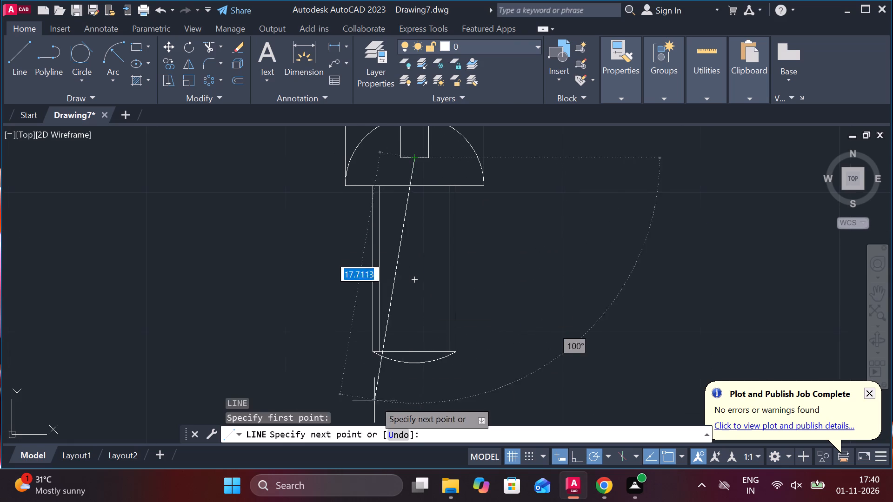
click(414, 386)
key(Escape)
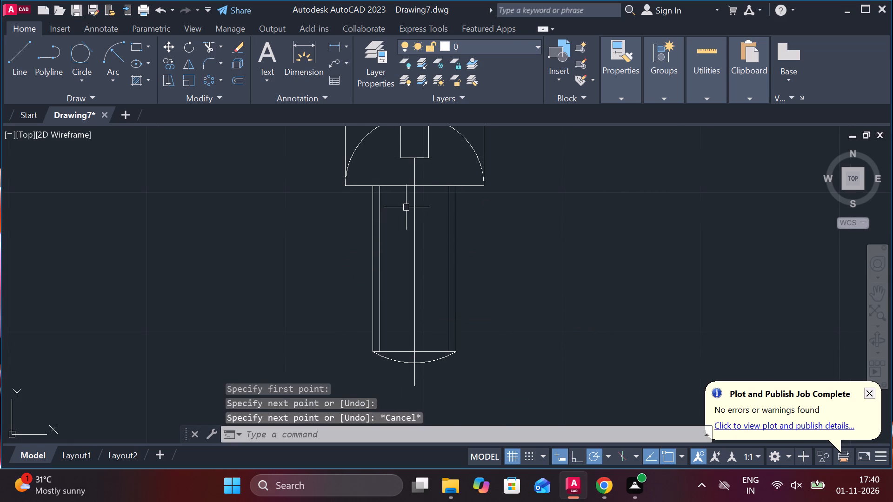
Stretch the vertical line's upper end straight up through the slot to a point above the head.
click(418, 200)
key(Escape)
click(420, 212)
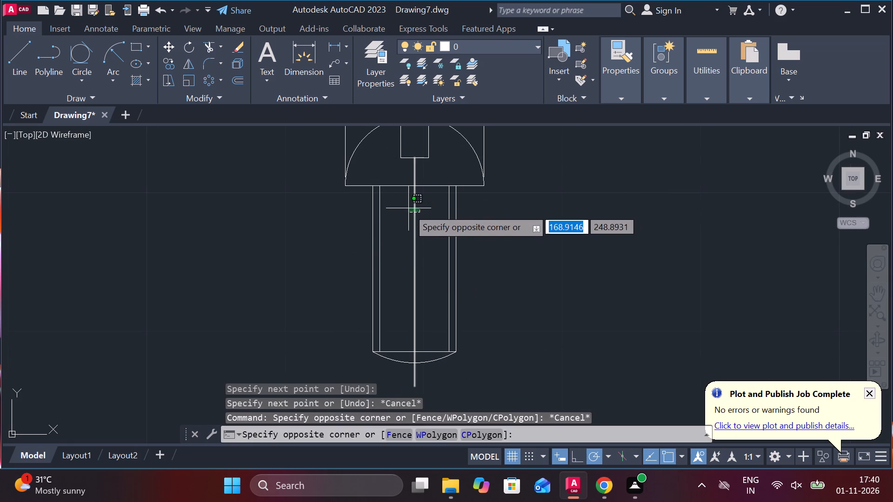
click(408, 208)
middle_drag(431, 219, 426, 330)
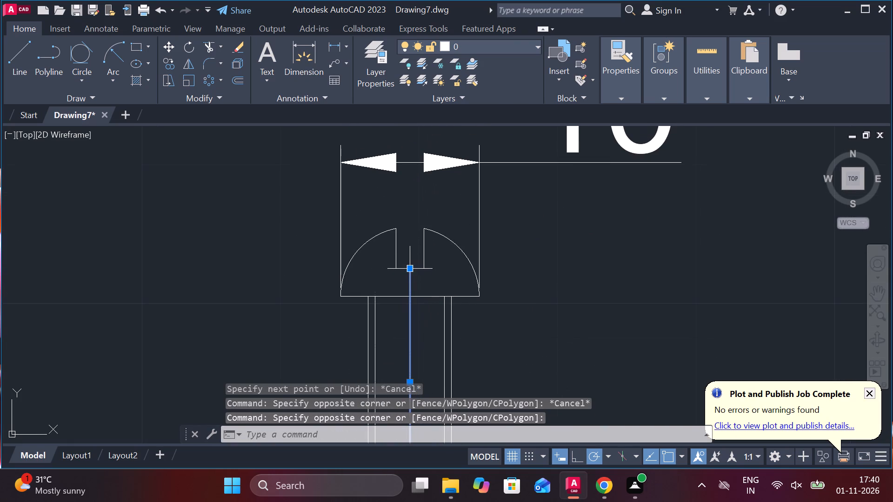
click(411, 266)
click(410, 203)
key(Escape)
Set the linetype of the vertical line through the screw's axis to CENTER2.
click(410, 211)
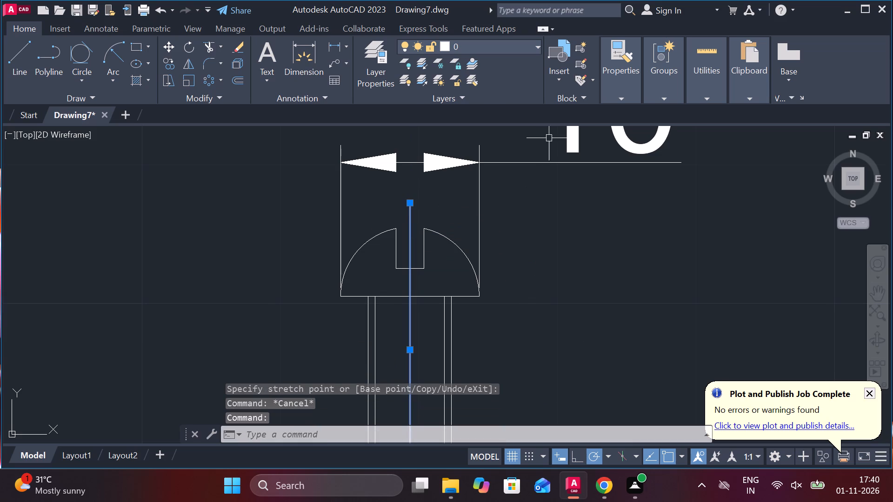
click(638, 97)
click(693, 147)
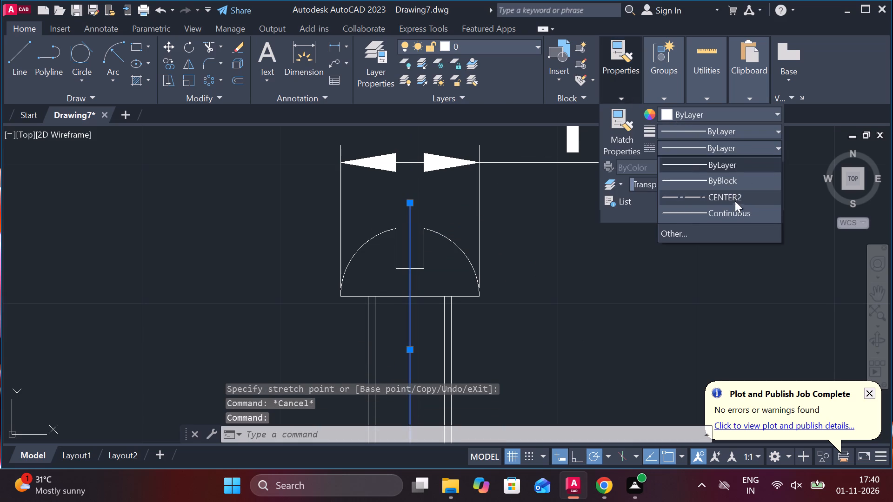
click(678, 196)
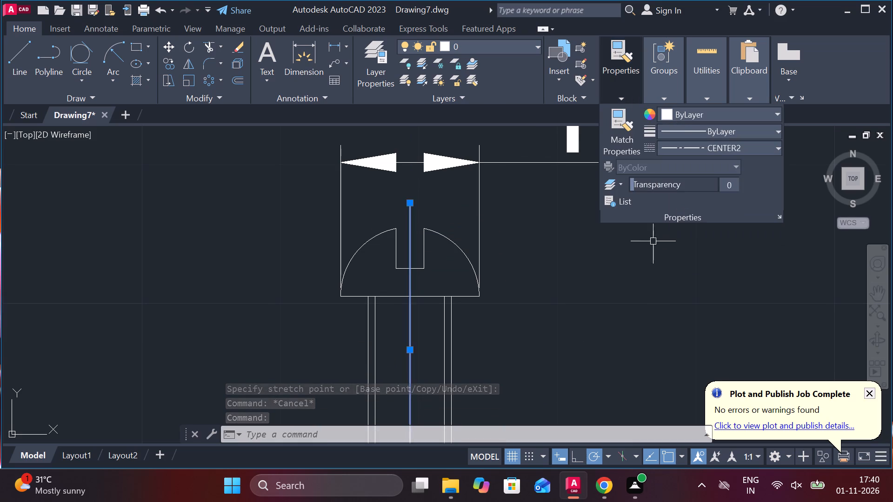
scroll(653, 241, down, 2)
key(Escape)
click(558, 284)
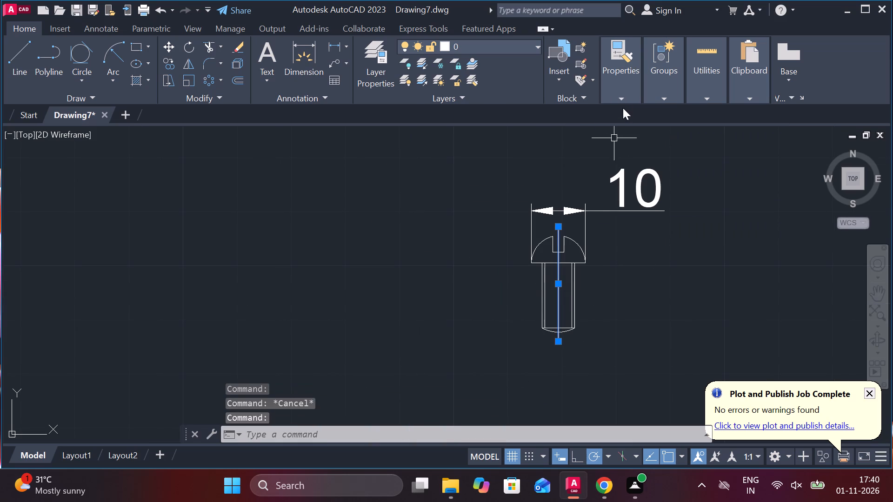
click(622, 104)
click(685, 146)
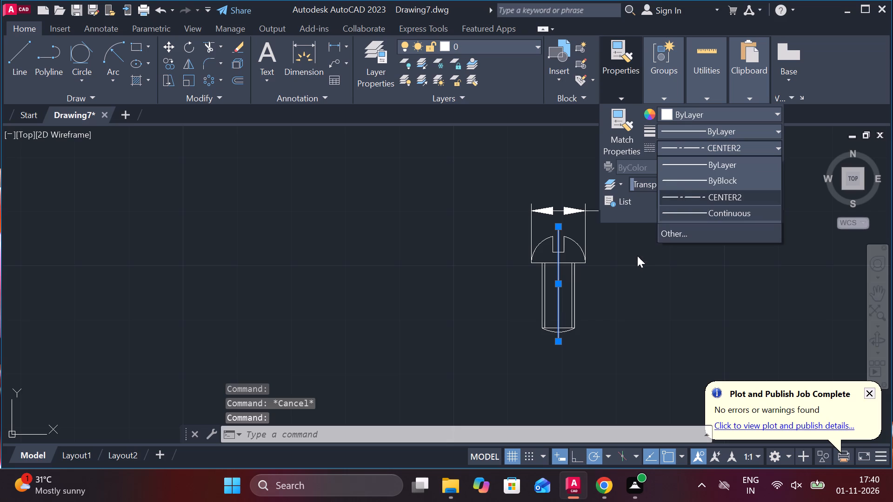
click(690, 200)
key(Escape)
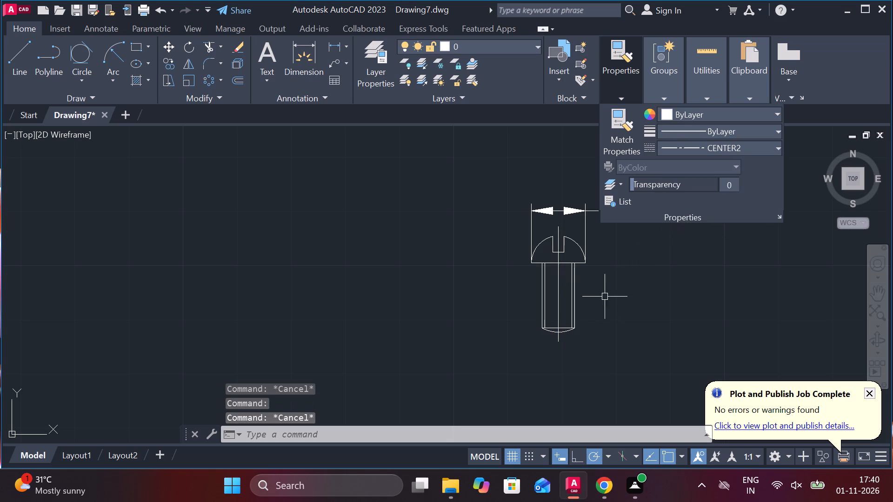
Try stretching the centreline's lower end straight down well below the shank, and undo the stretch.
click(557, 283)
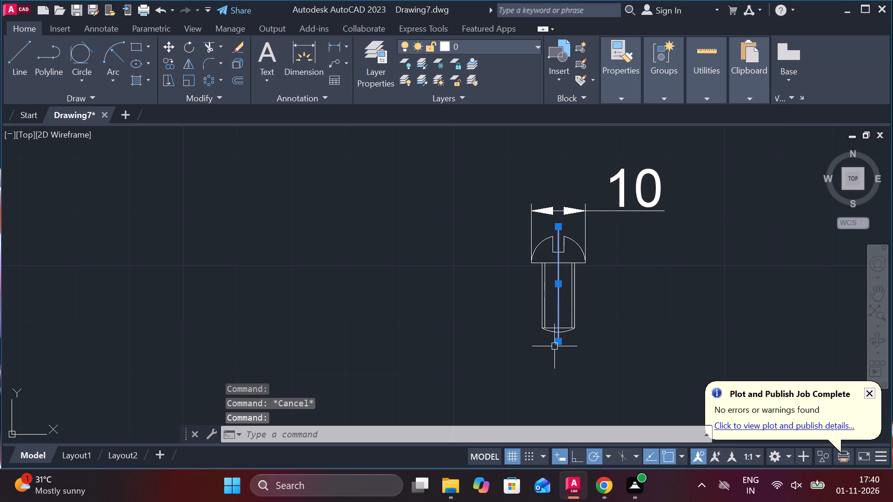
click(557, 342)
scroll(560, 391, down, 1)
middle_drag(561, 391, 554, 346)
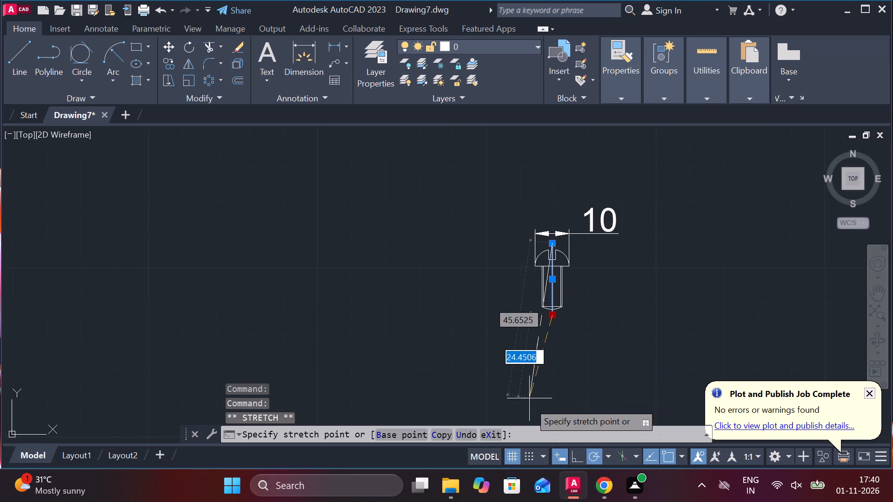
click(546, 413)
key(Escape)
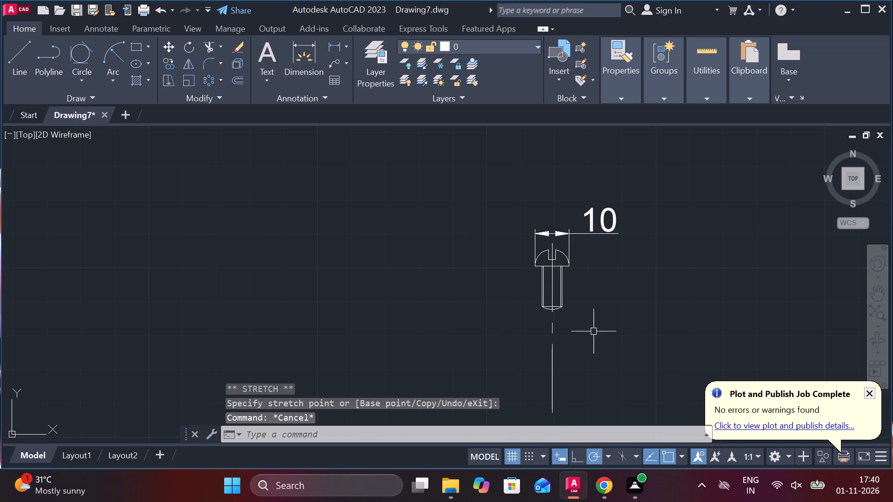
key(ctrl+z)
Add a vertical 12-unit linear dimension from the head's underside to the shank's lower edge, placed left of the screw.
middle_drag(644, 306, 399, 317)
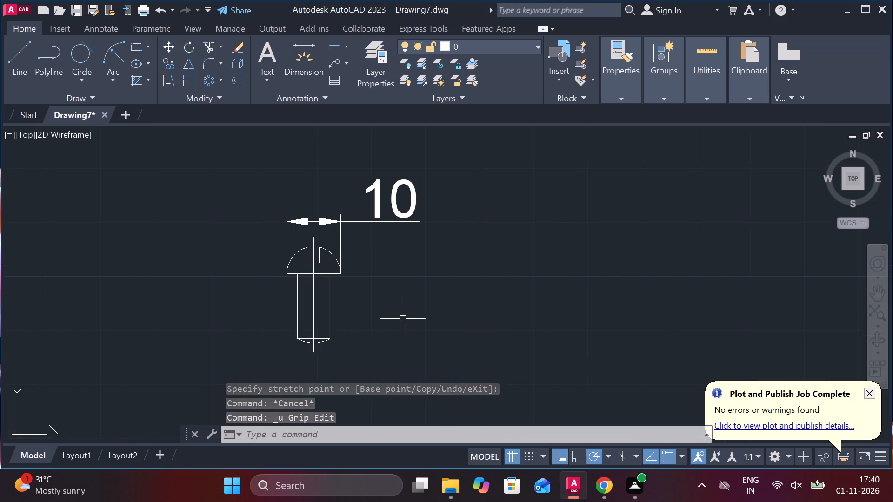
click(336, 47)
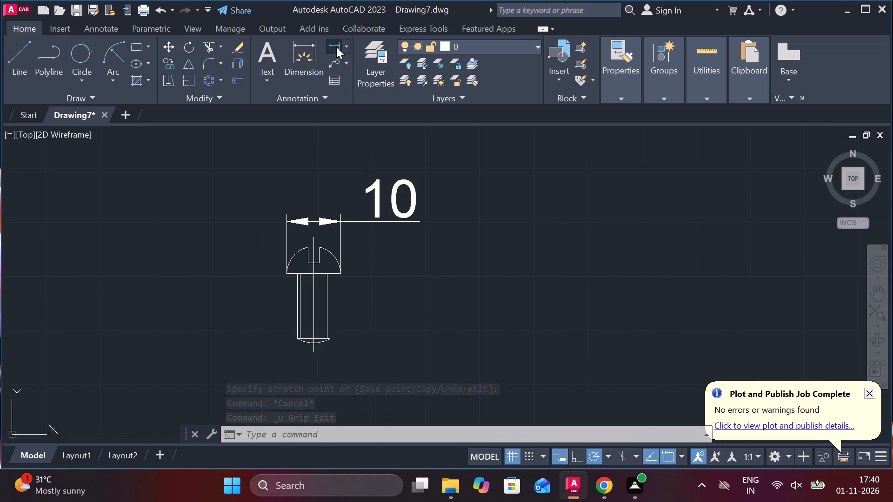
click(289, 277)
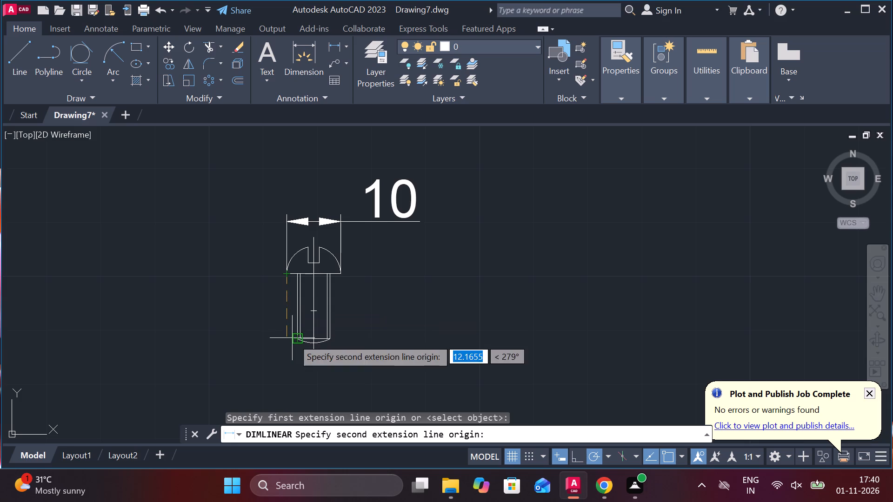
click(292, 338)
click(263, 312)
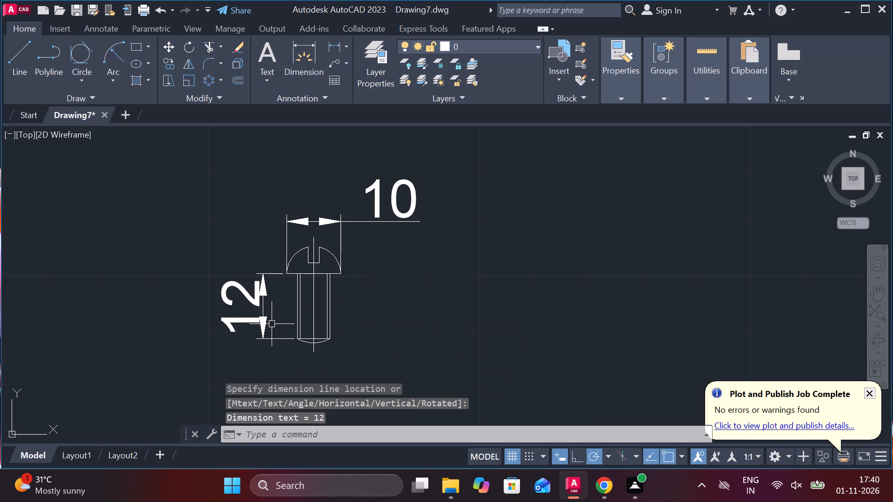
Add a horizontal 6-unit linear dimension across the shank's lower corners, placed below the screw.
key(space)
click(296, 345)
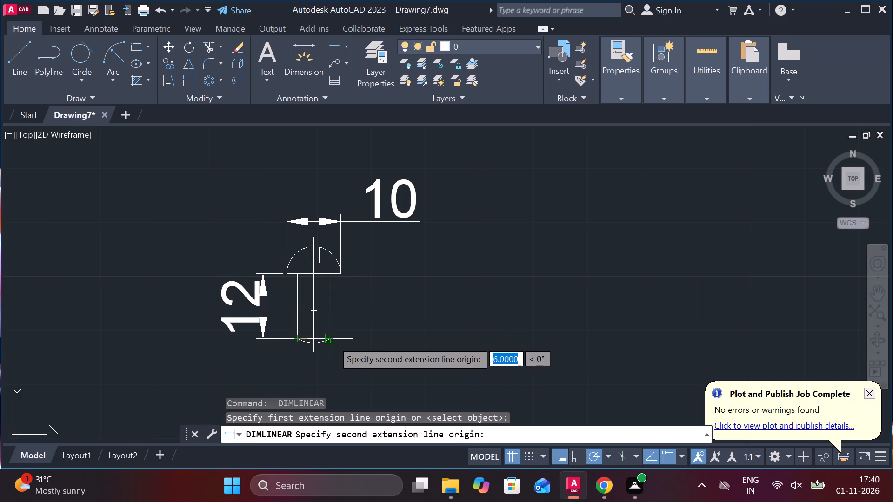
click(332, 340)
middle_drag(326, 341, 327, 330)
middle_drag(328, 333, 328, 276)
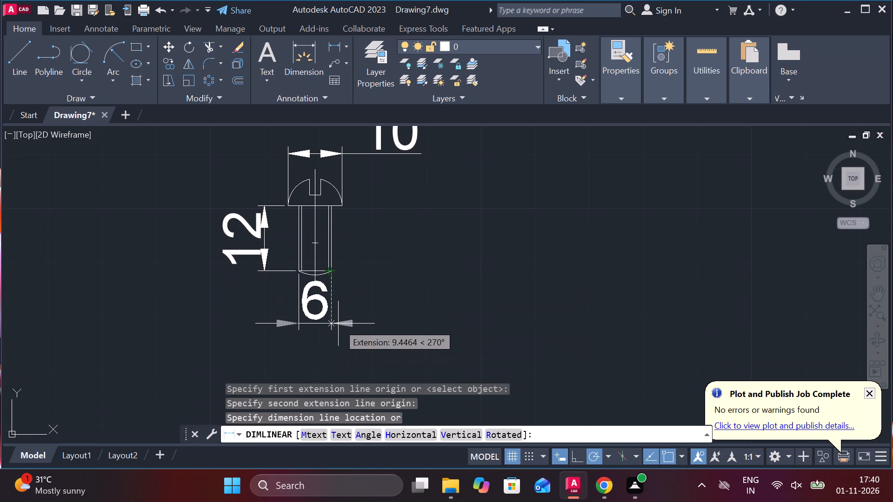
click(340, 330)
key(Escape)
Change the shank width dimension's text to M6 by adding the prefix M.
double_click(310, 310)
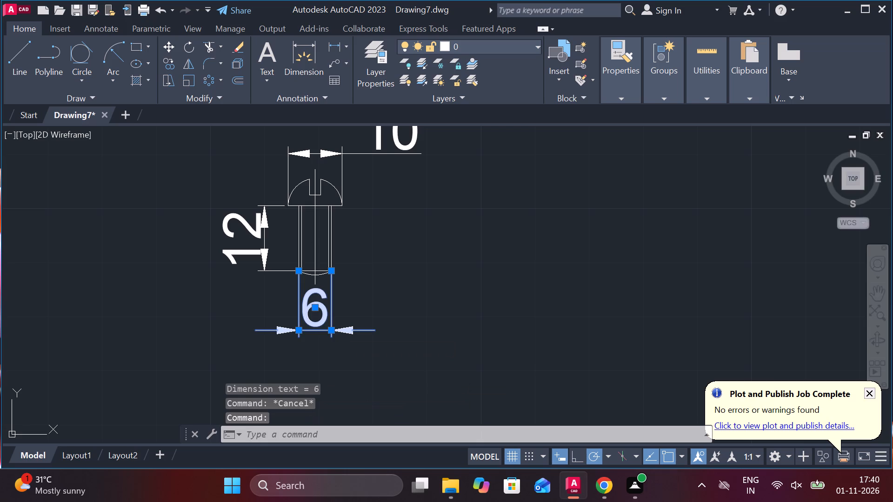
key(m)
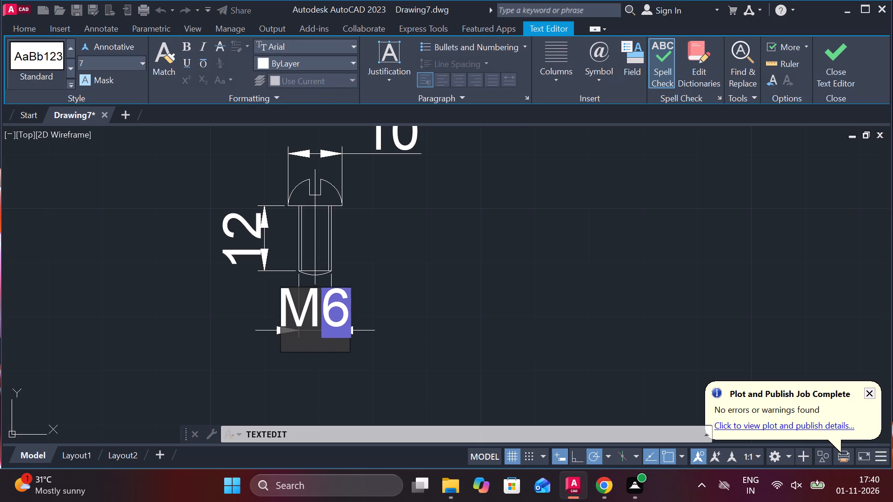
click(831, 74)
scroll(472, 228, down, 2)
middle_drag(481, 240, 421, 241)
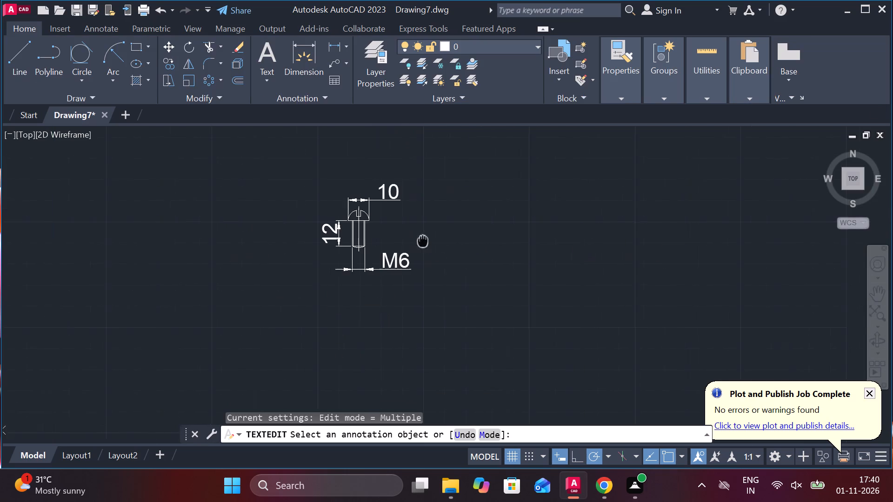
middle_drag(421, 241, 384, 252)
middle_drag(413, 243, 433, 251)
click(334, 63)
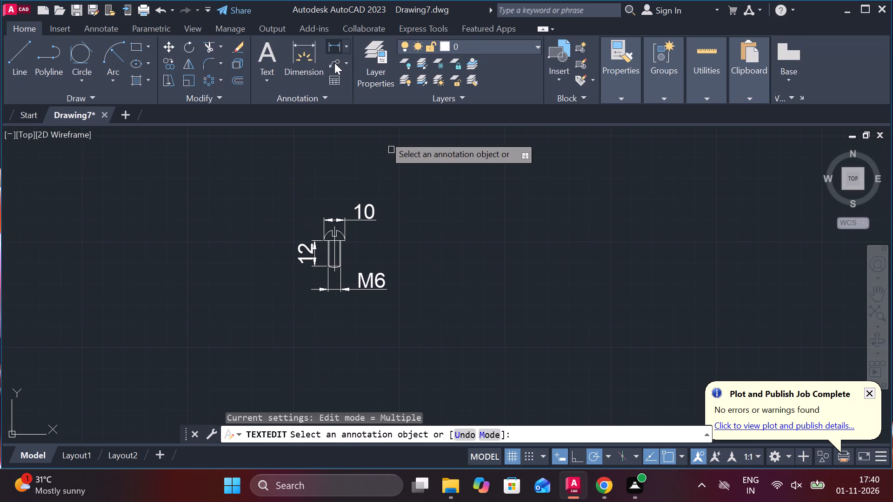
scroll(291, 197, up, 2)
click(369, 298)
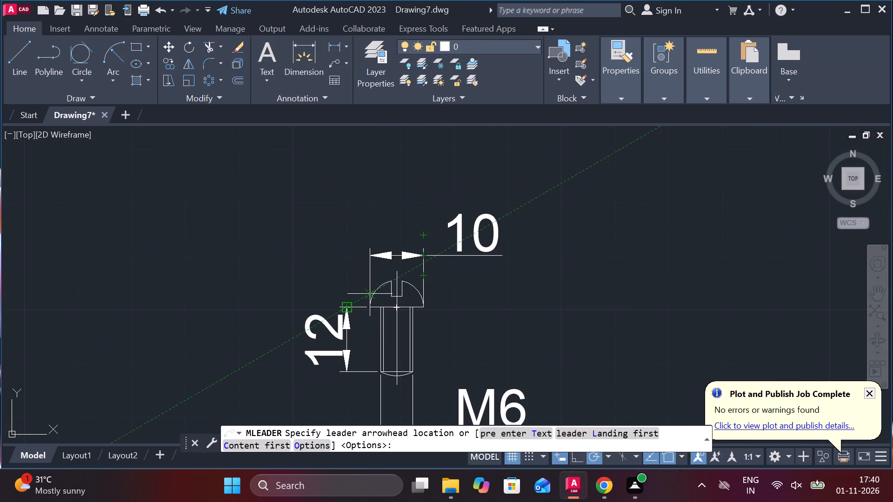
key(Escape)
Add a multileader from the head's lower-left corner to above left of the screw, with the text 3 at height 10.
scroll(369, 299, up, 1)
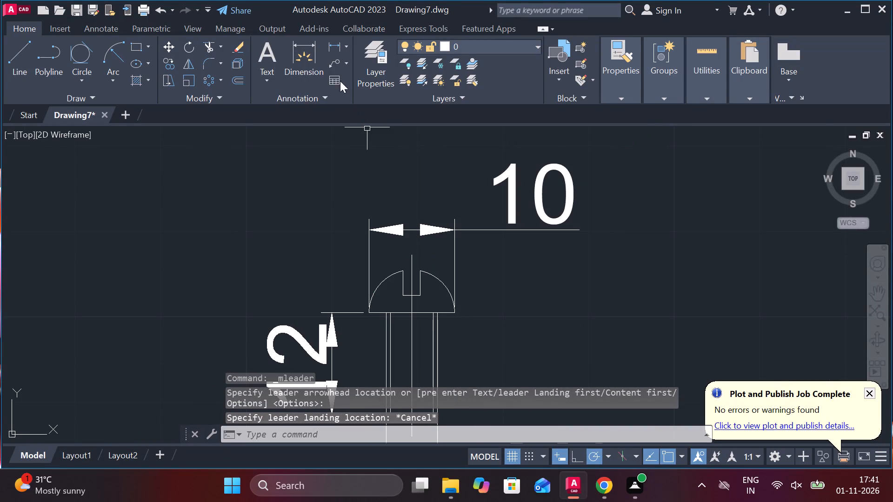
click(333, 70)
click(368, 314)
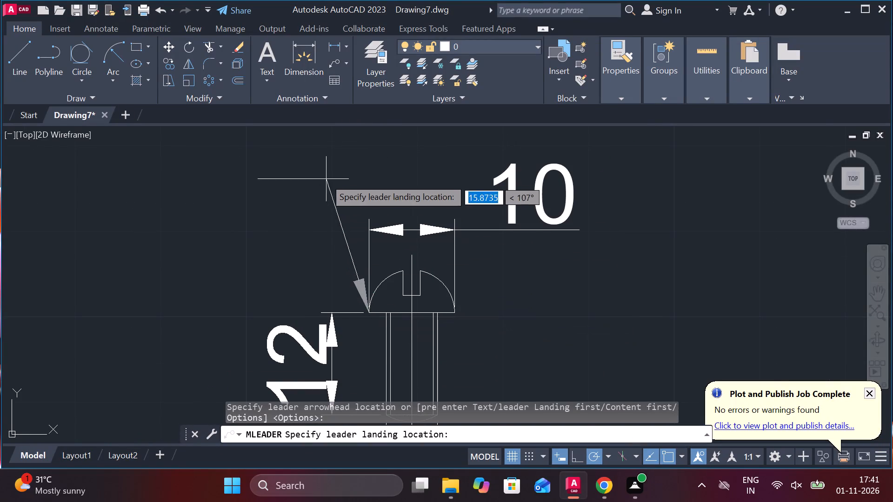
click(308, 167)
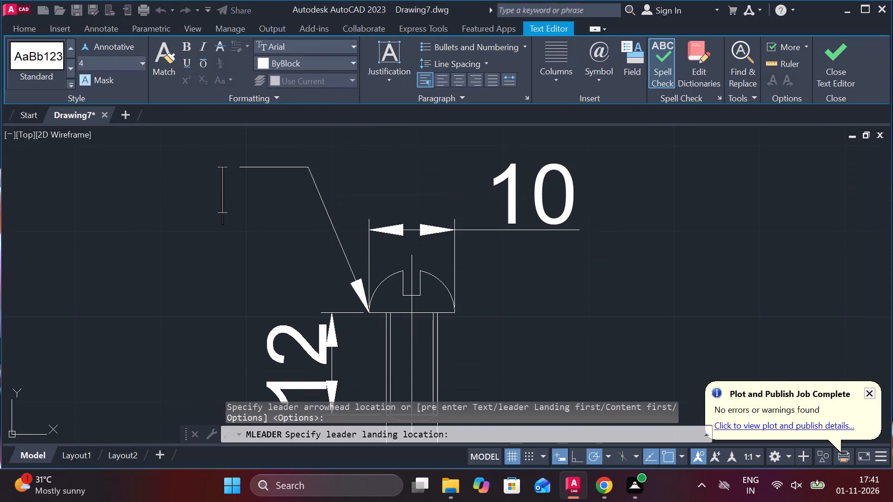
click(115, 65)
text(10)
key(Return)
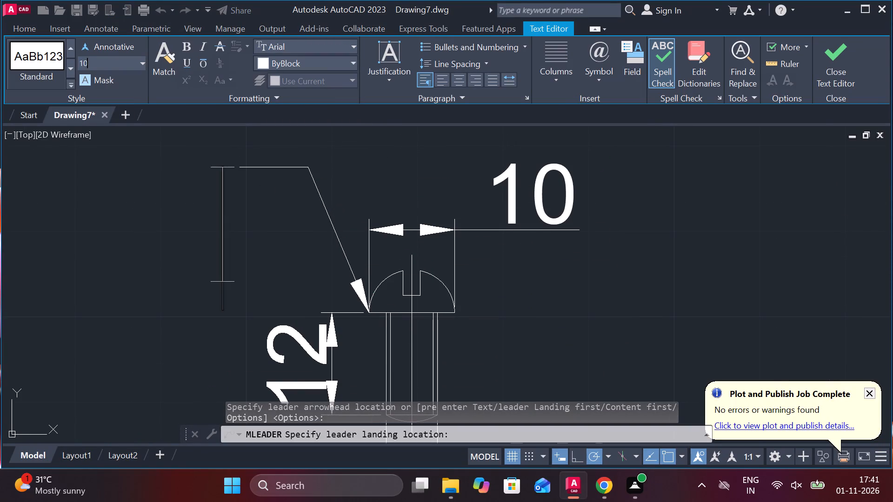
key(3)
click(819, 66)
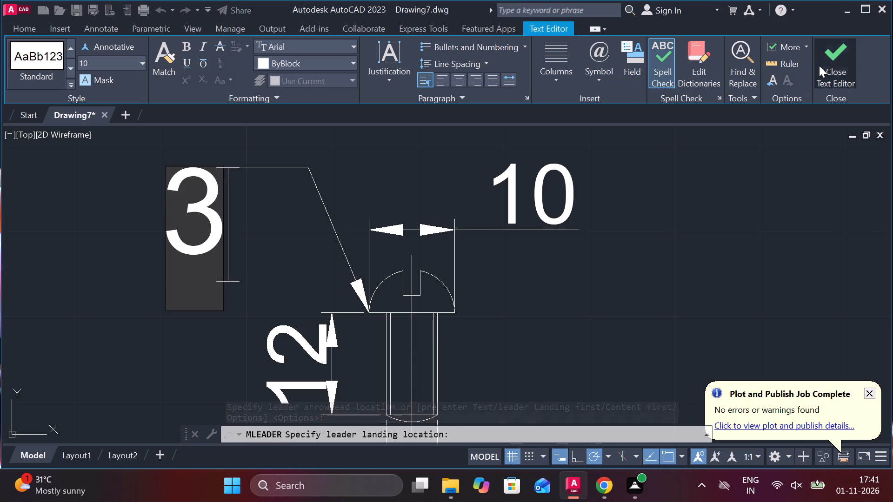
Draw an 18-unit diameter circle in the empty area to the right of the dimensioned screw.
scroll(560, 225, down, 4)
scroll(582, 235, up, 1)
middle_drag(582, 238, 534, 238)
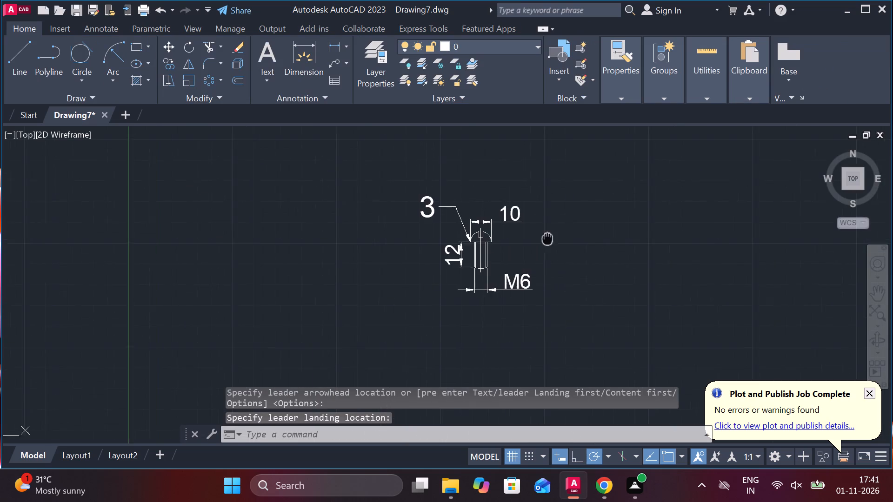
middle_drag(534, 238, 402, 228)
middle_drag(400, 249, 333, 209)
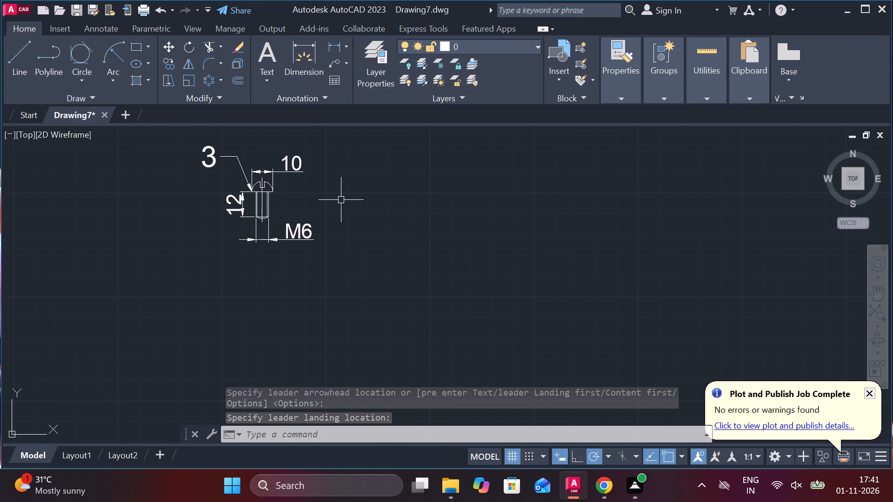
middle_drag(394, 219, 384, 219)
middle_drag(402, 231, 389, 242)
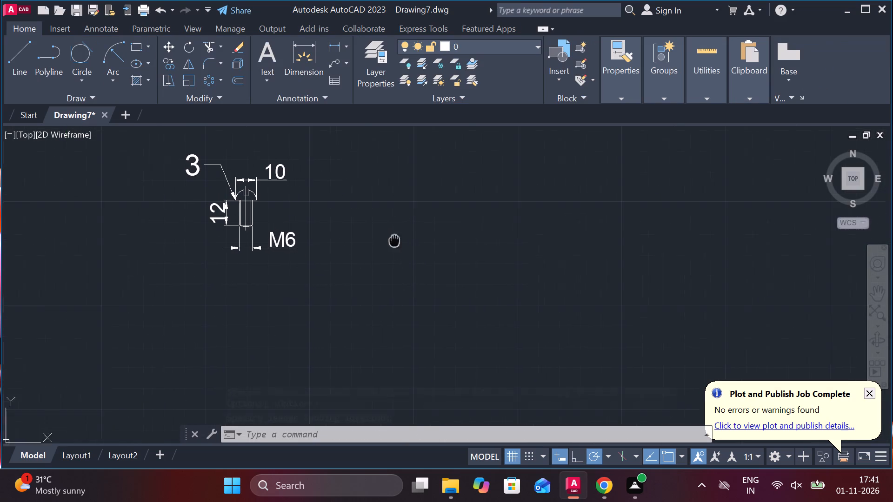
middle_drag(389, 242, 378, 243)
key(Escape)
text(C)
key(space)
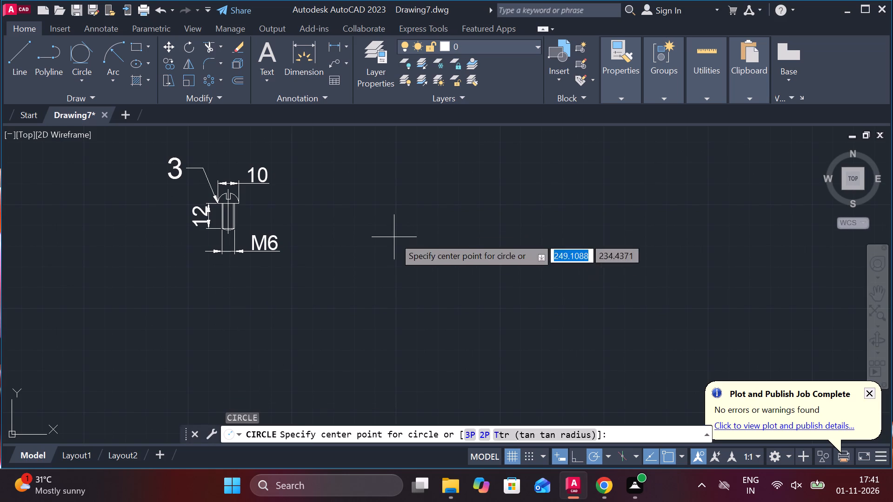
click(422, 205)
text(D 18)
key(Return)
Draw a concentric circle of 7-unit diameter inside the 18-unit circle.
key(c)
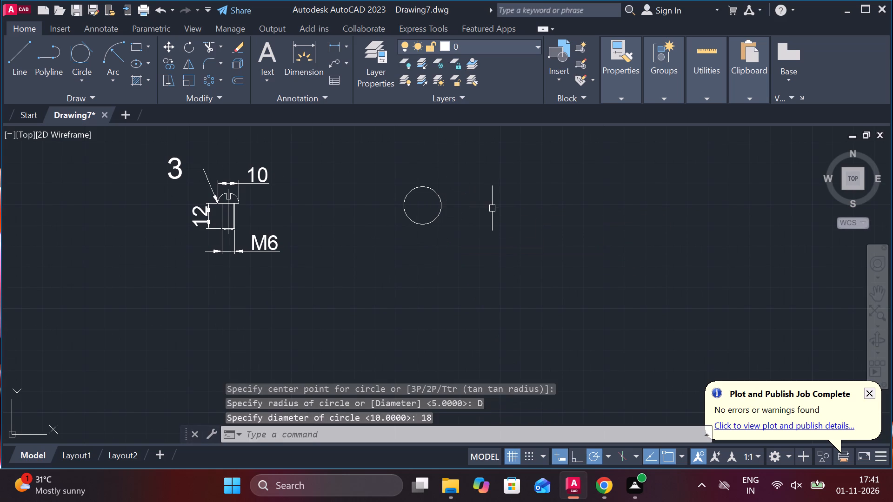
key(space)
scroll(459, 183, up, 2)
click(366, 242)
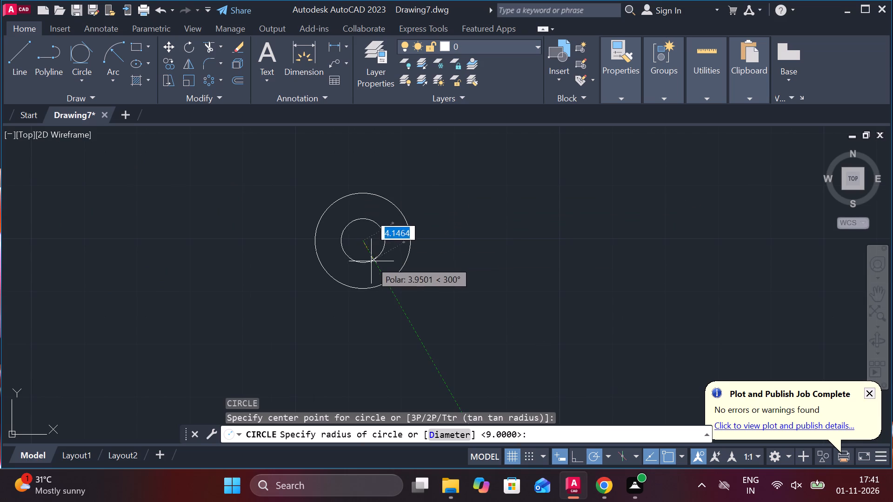
text(D 7)
key(Return)
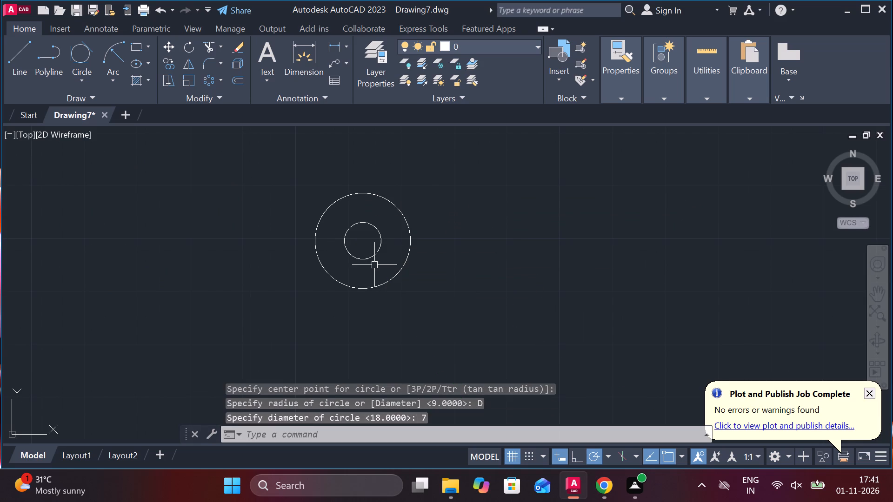
Add centre marks to the inner circle and the outer circle.
middle_drag(427, 272, 346, 273)
text(CM)
key(space)
click(299, 237)
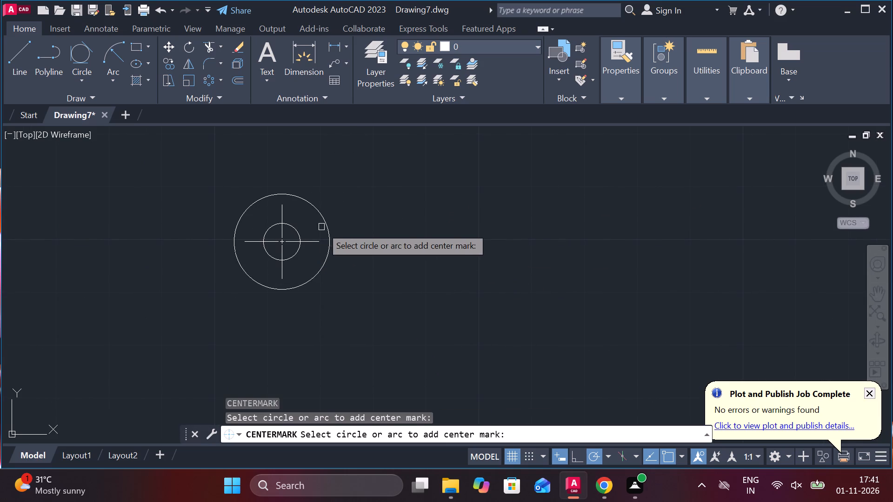
click(322, 223)
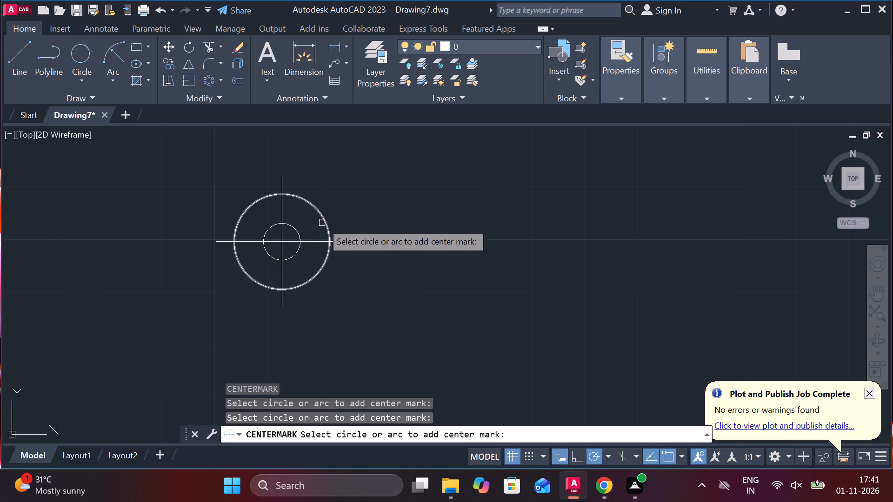
Undo the earlier centre marks and add a single centre mark to the outer circle.
key(ctrl+z)
key(ctrl+z)
key(ctrl+z)
key(ctrl+z)
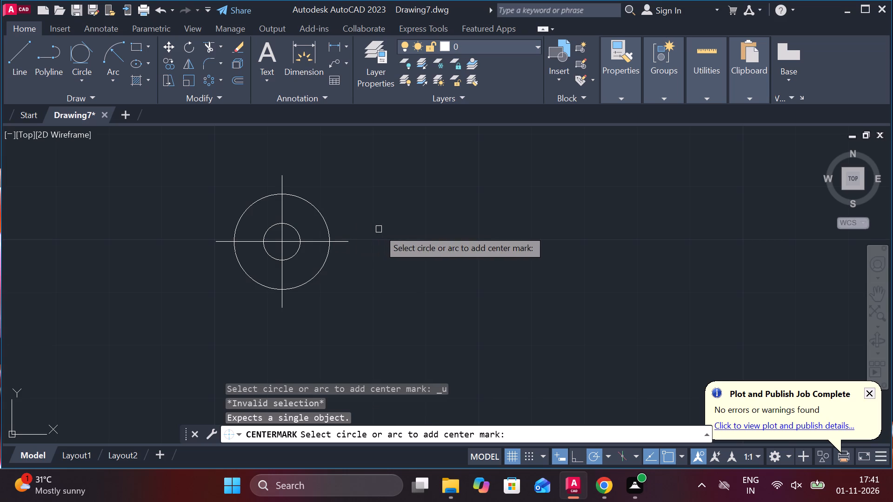
key(Escape)
key(ctrl+z)
text(CM)
key(space)
click(330, 226)
key(Escape)
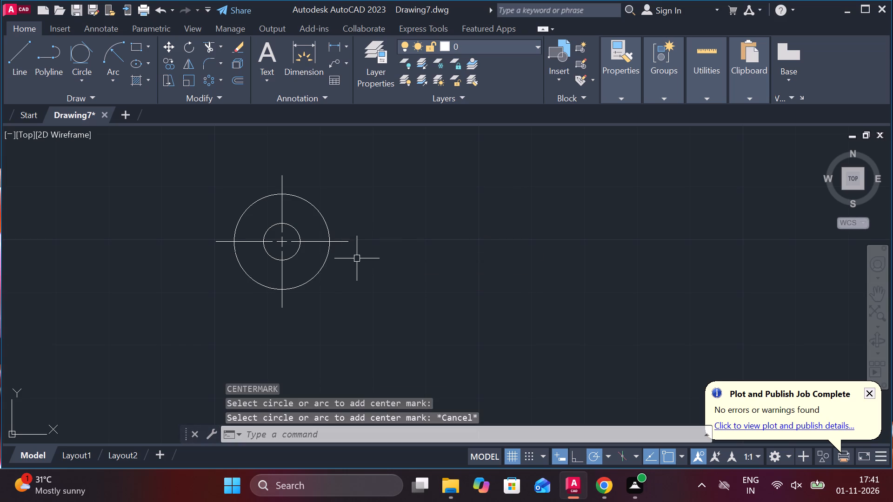
Extend the centre mark's horizontal line about 13 units to the right, past the outer circle.
click(329, 243)
click(346, 240)
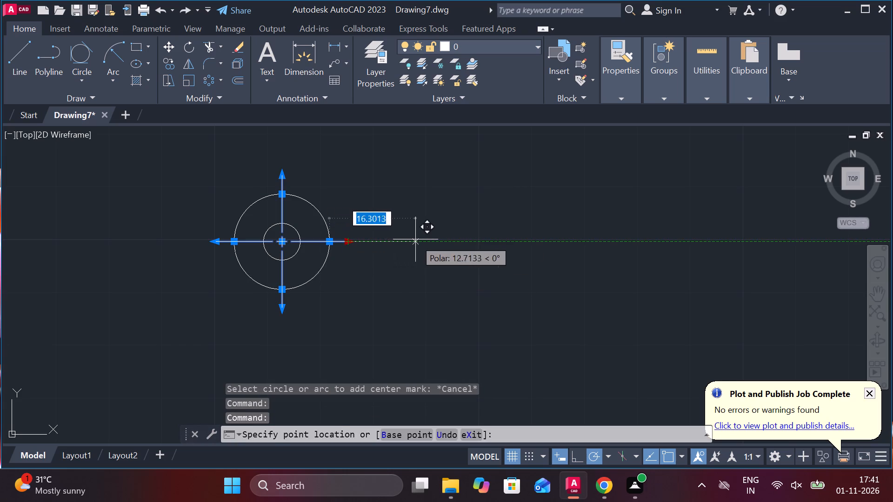
click(415, 239)
key(Escape)
Draw an 18 high by 3 wide rectangular side view with lines, right of the circles and level with the outer circle's top.
key(l)
key(Return)
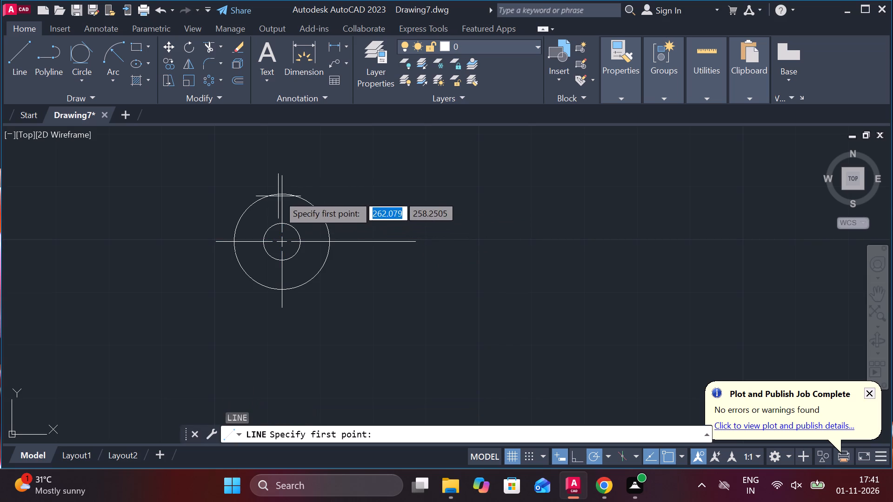
click(351, 194)
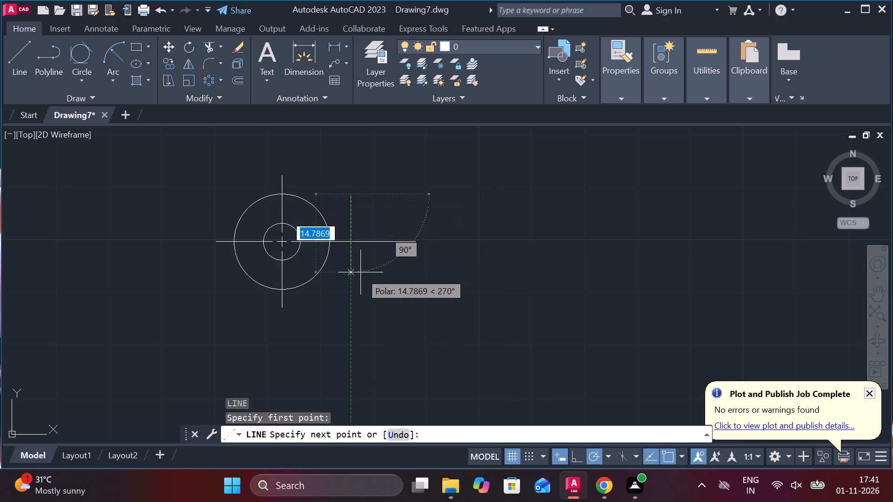
text(18)
key(Return)
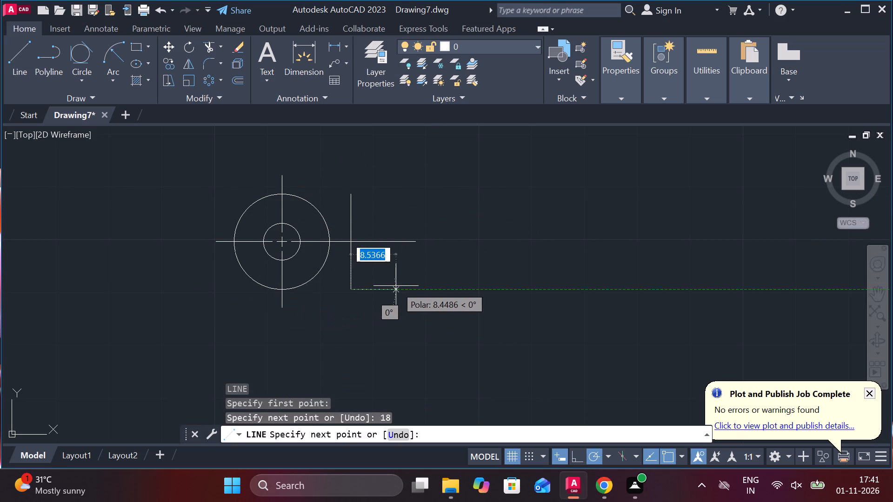
text(3)
key(space)
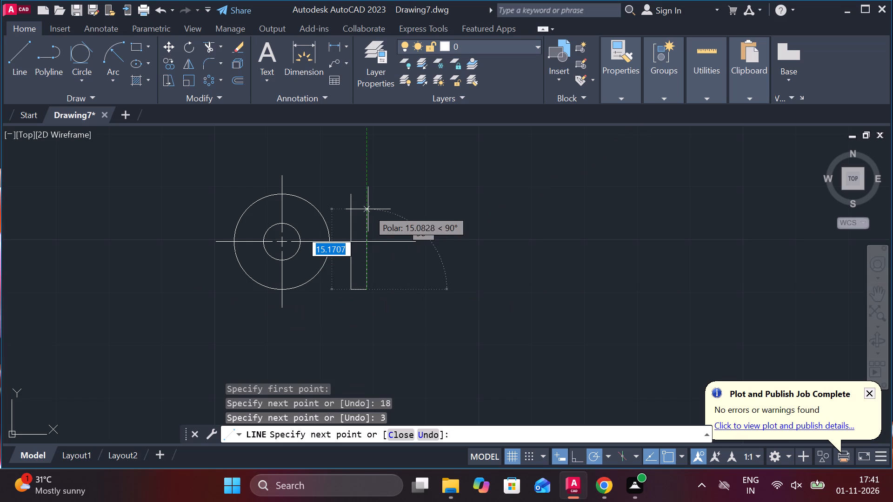
text(18)
key(Return)
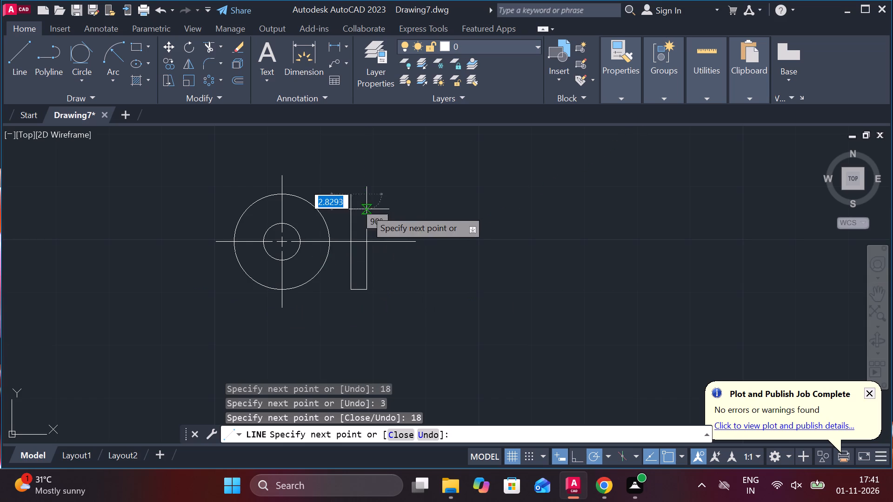
click(347, 193)
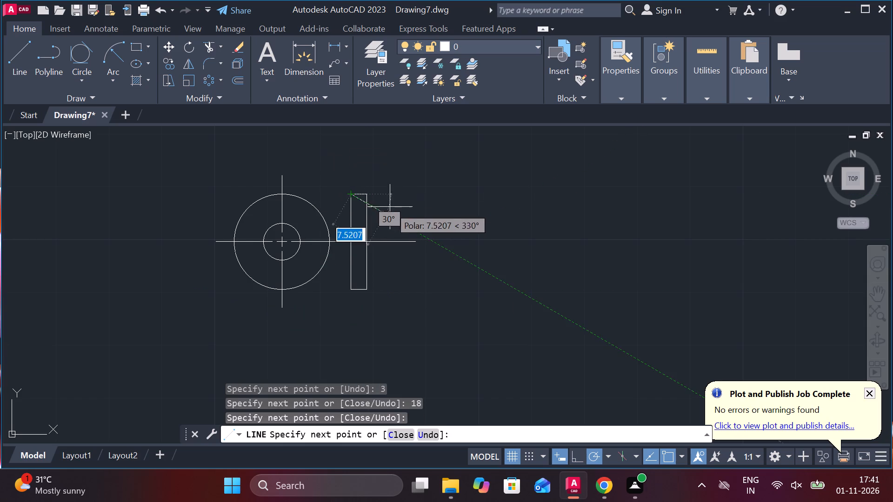
scroll(368, 241, up, 1)
middle_drag(383, 271, 395, 272)
key(Escape)
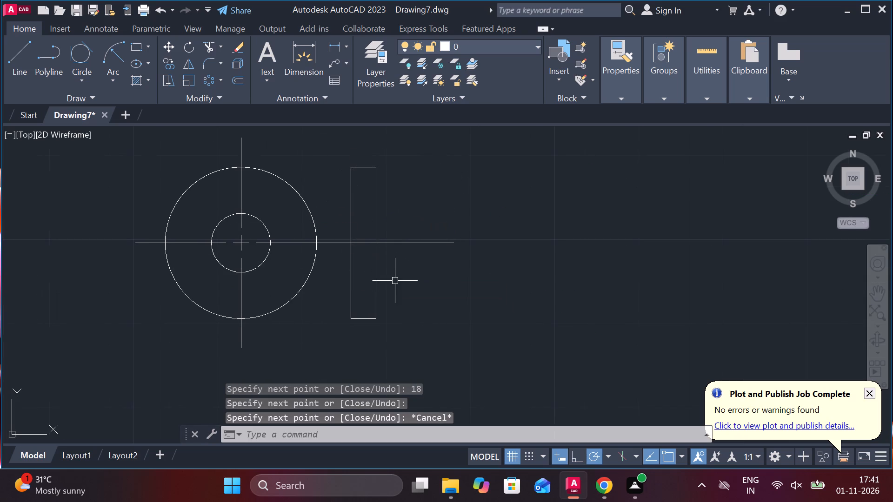
Draw two horizontal lines across the side view, level with the top and bottom of the inner circle.
middle_click(314, 260)
key(l)
key(Return)
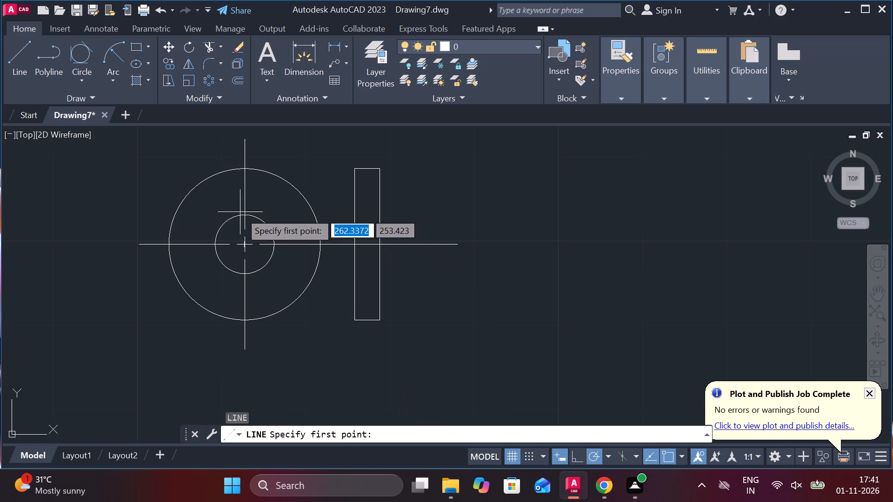
click(357, 212)
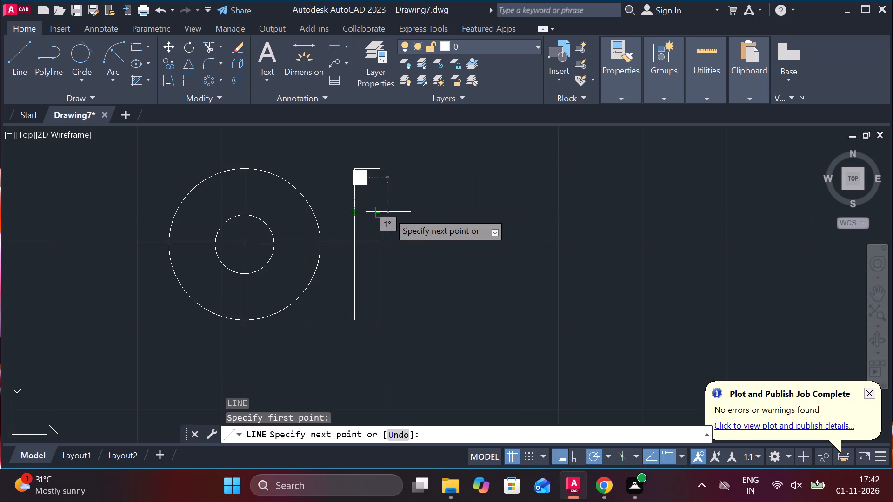
click(388, 212)
key(Escape)
key(space)
key(space)
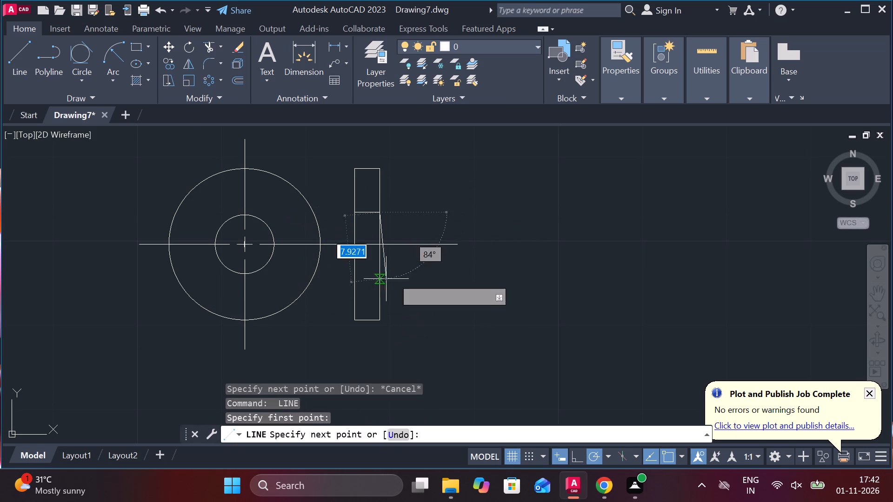
key(Escape)
key(space)
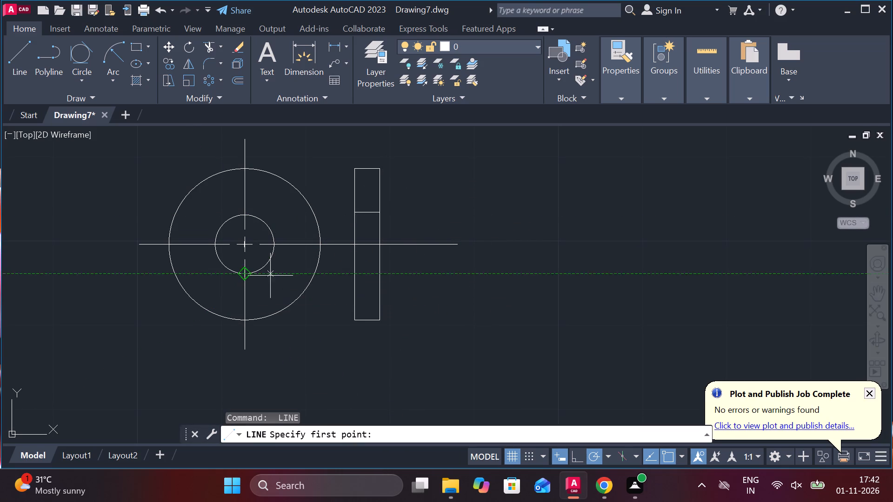
click(350, 272)
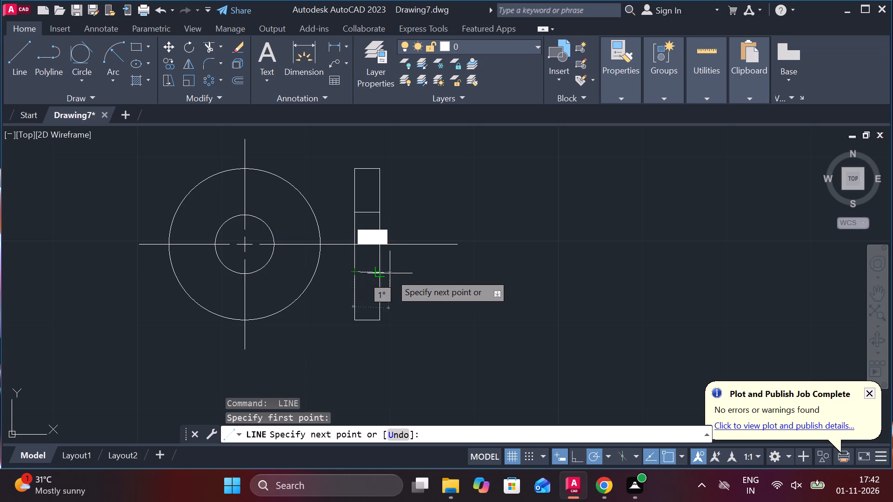
click(390, 273)
key(Escape)
Trim the excess of the lower horizontal line at the side view's right edge.
scroll(384, 266, up, 2)
text(TR)
key(space)
click(390, 279)
scroll(390, 279, down, 3)
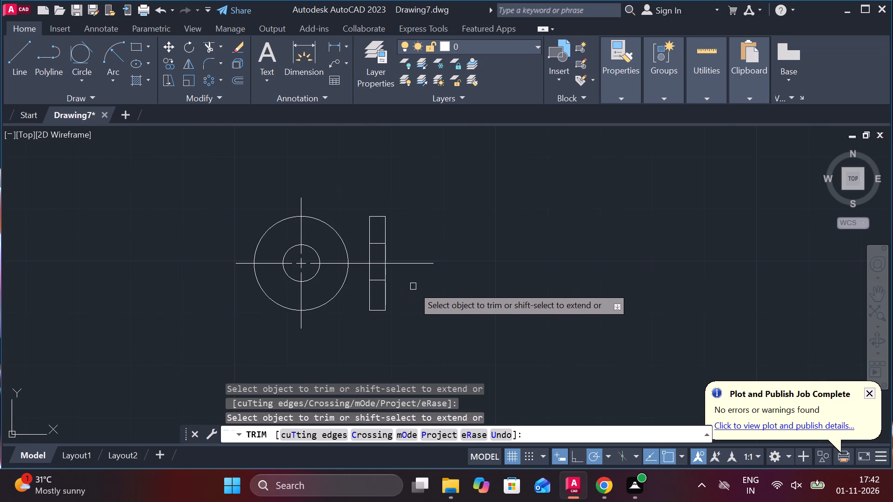
key(Escape)
Copy the complete side view, including its two inner lines, to a second location.
click(359, 209)
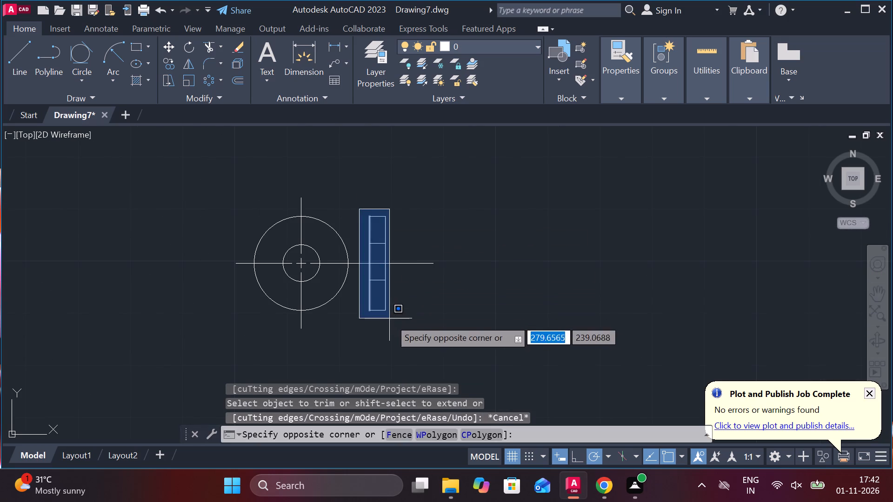
click(419, 330)
text(CO)
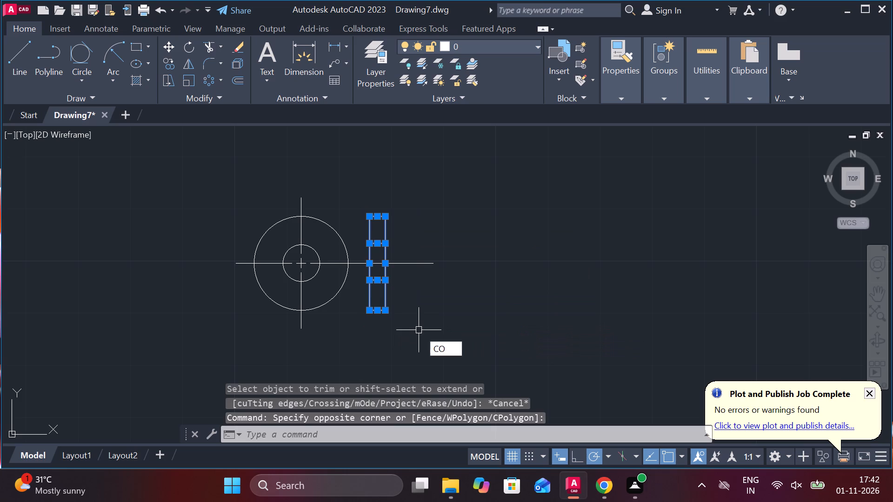
key(Return)
click(436, 318)
scroll(453, 309, down, 4)
scroll(540, 309, down, 2)
scroll(336, 262, up, 3)
scroll(393, 300, up, 3)
click(454, 278)
scroll(454, 278, down, 4)
scroll(583, 285, down, 2)
middle_drag(623, 284, 259, 246)
scroll(324, 281, up, 4)
middle_drag(296, 304, 411, 275)
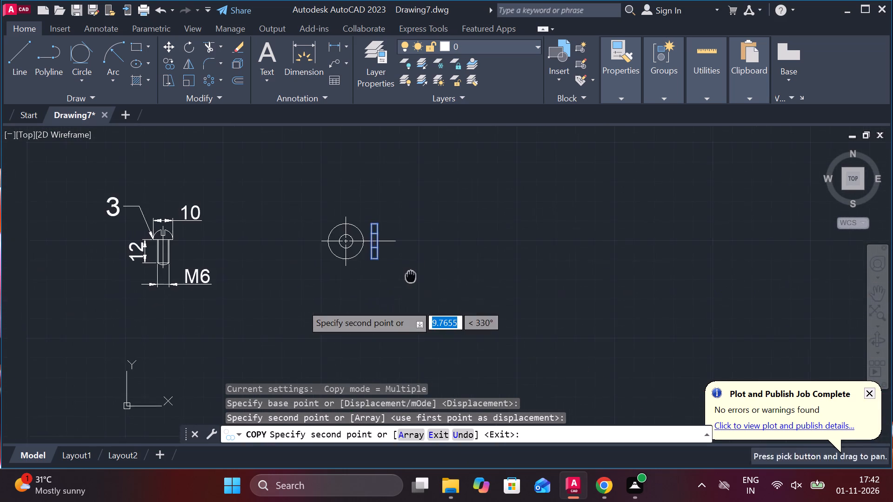
scroll(360, 274, up, 1)
key(Escape)
Add a horizontal linear dimension for the side view's thickness, placed above it.
scroll(432, 263, up, 1)
middle_drag(451, 266, 459, 266)
middle_drag(442, 192, 464, 201)
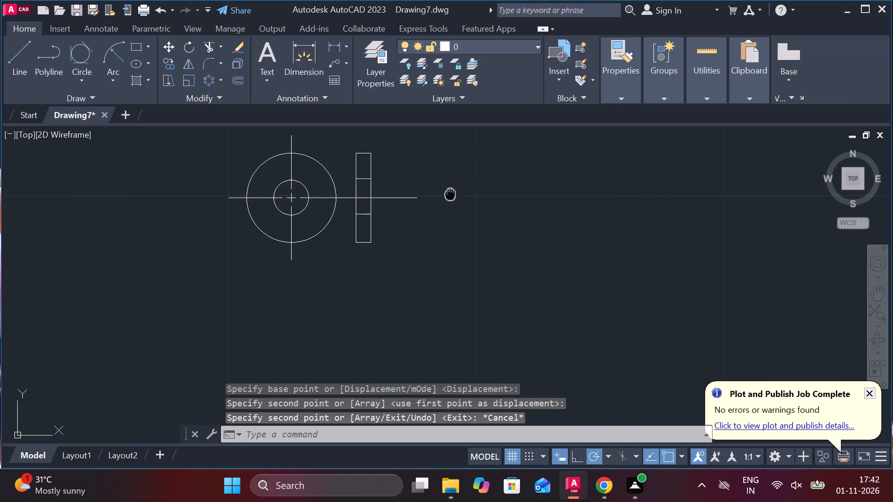
middle_drag(464, 201, 478, 215)
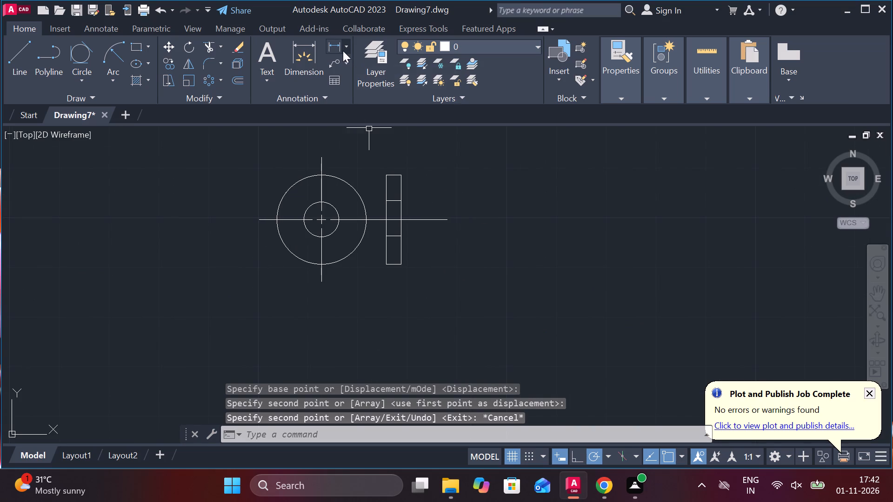
click(348, 48)
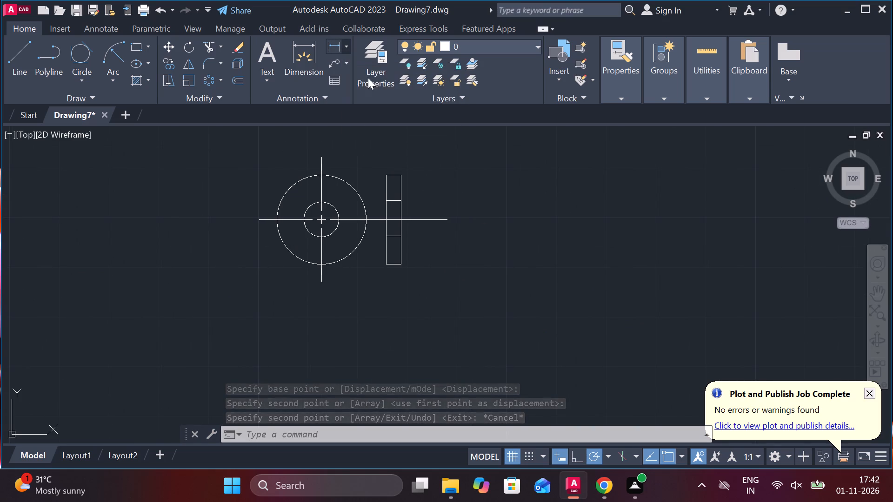
click(369, 75)
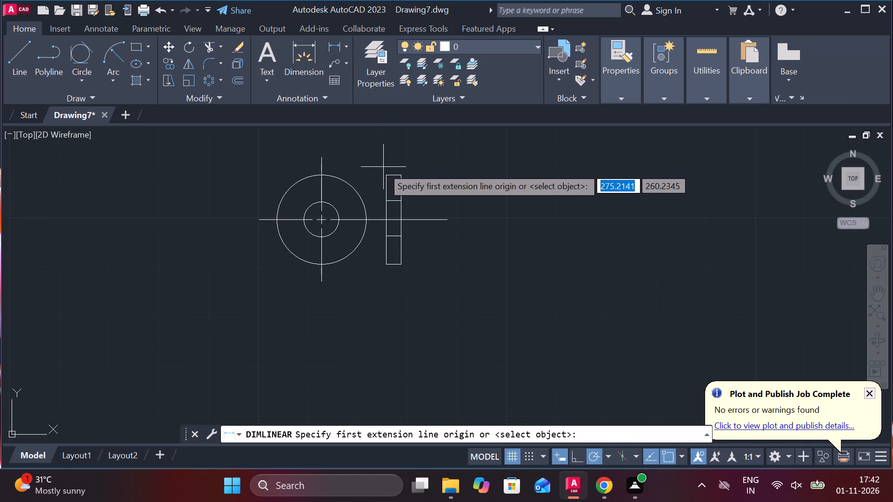
click(382, 169)
click(401, 174)
click(393, 152)
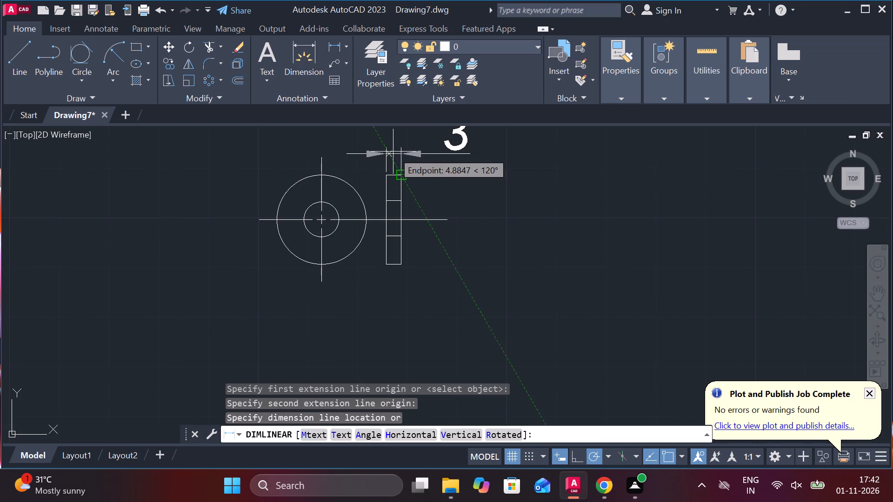
Add a vertical linear dimension for the side view's full height, placed to its right.
key(space)
click(406, 176)
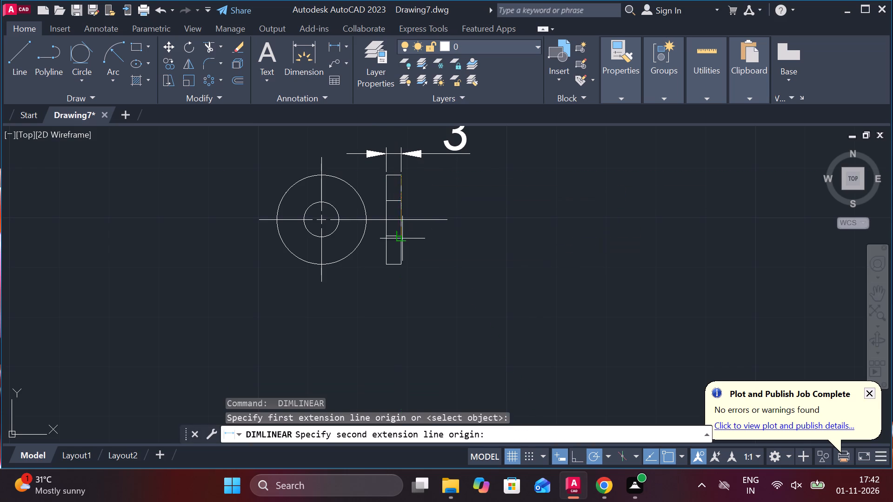
click(402, 262)
click(465, 244)
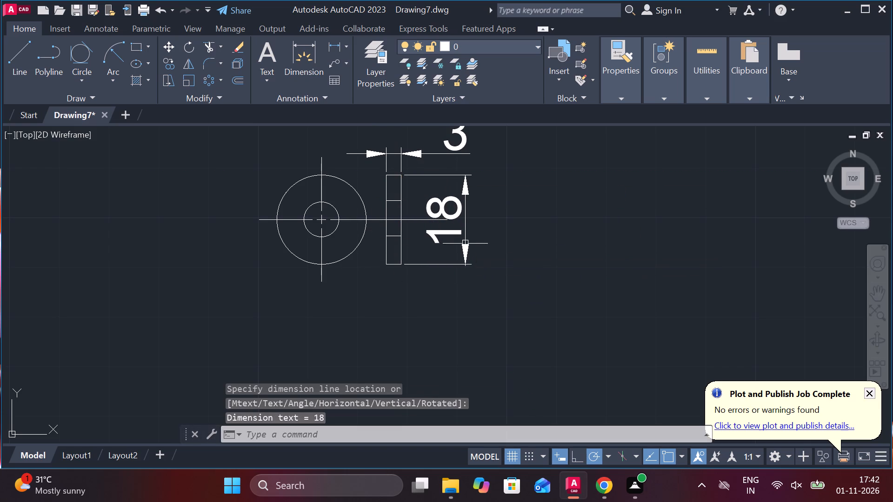
Insert a diameter symbol before the side view's height dimension text so it reads Ø18.
double_click(440, 220)
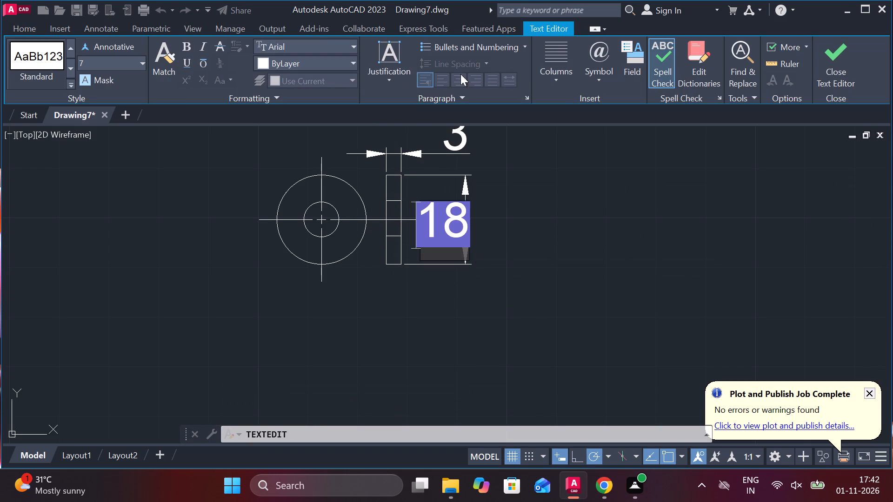
click(593, 77)
click(629, 139)
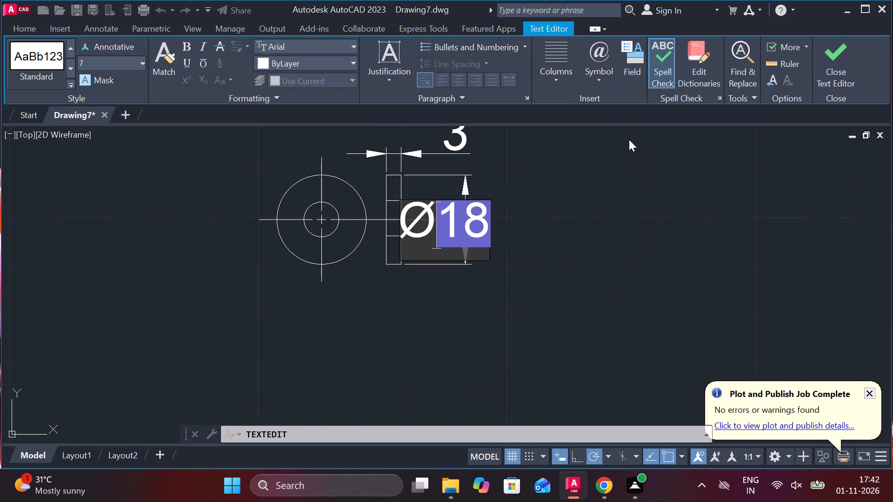
key(Escape)
click(597, 179)
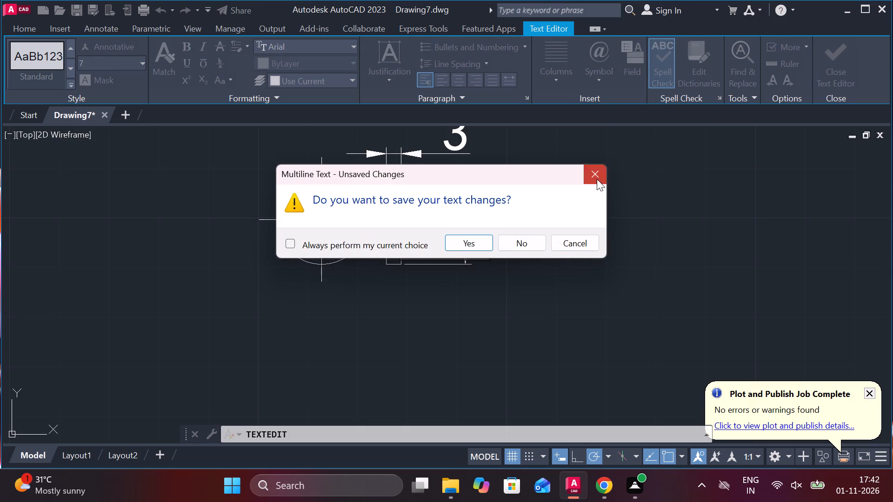
click(837, 57)
key(Escape)
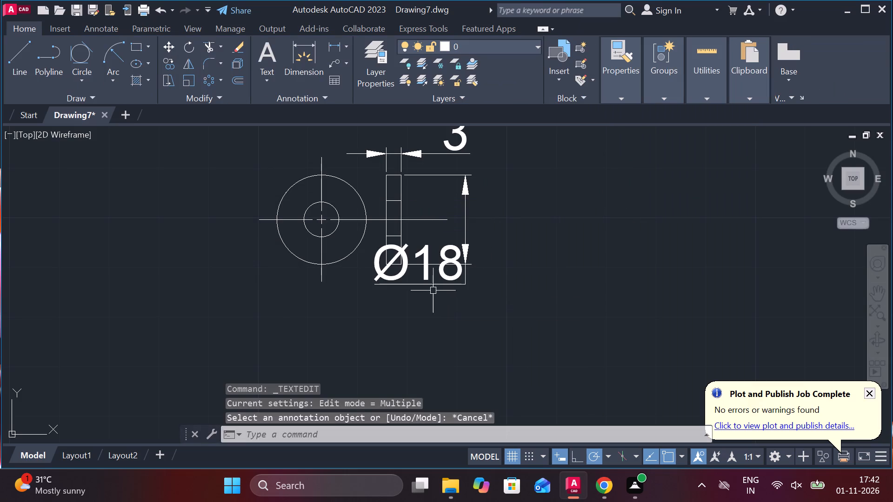
Move the Ø18 text below the side view, bringing its dimension line closer to the rectangle.
click(421, 279)
click(416, 264)
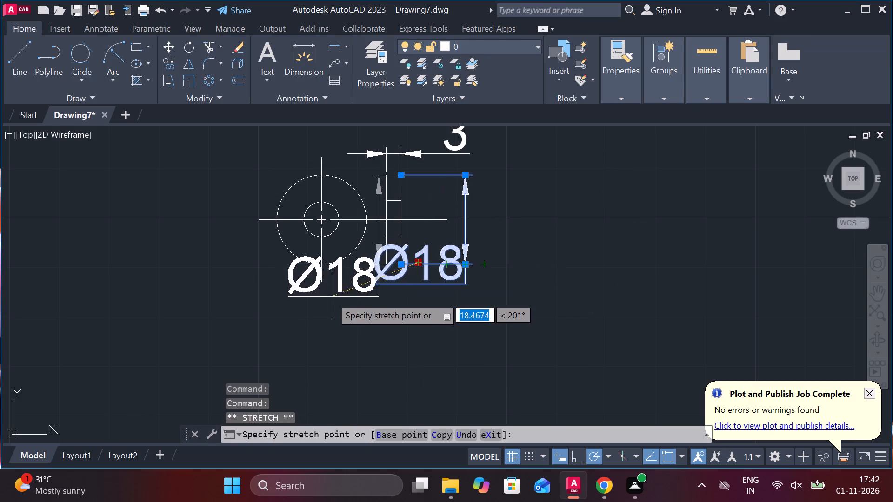
click(381, 315)
key(Escape)
Add a diameter dimension to the inner circle, with its text above and left of the circles.
click(343, 48)
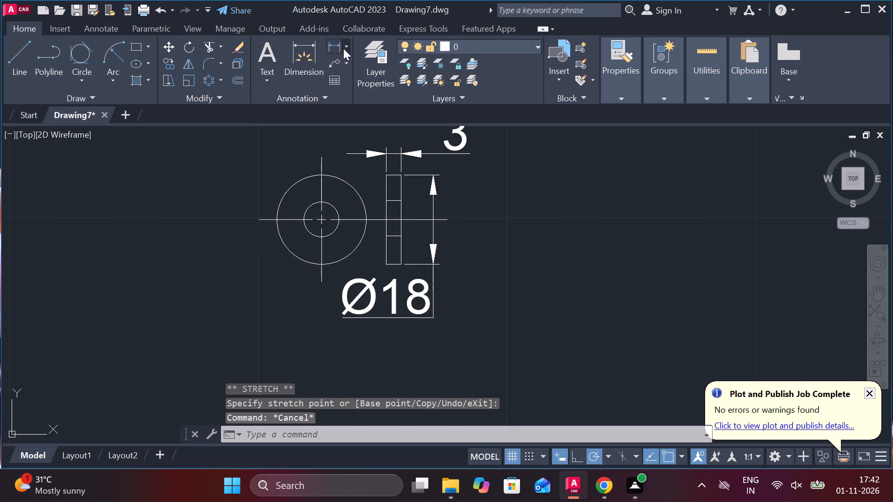
click(367, 218)
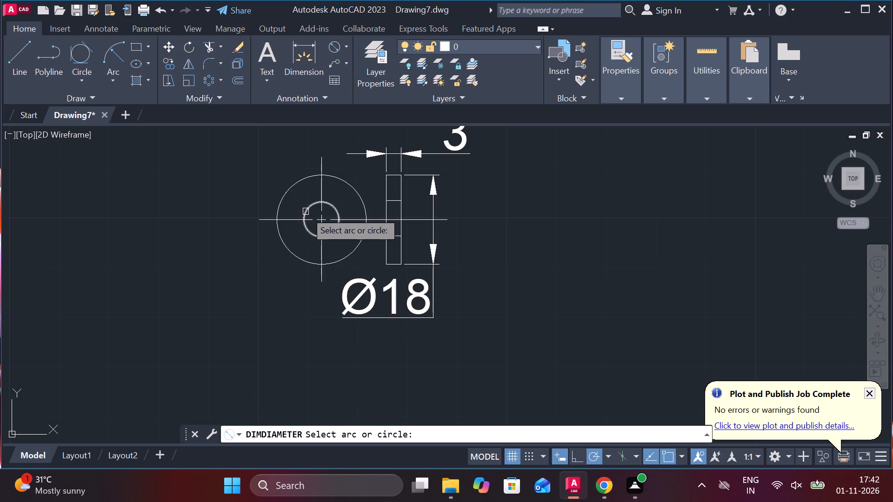
click(306, 211)
click(280, 160)
Add a diameter dimension to the outer circle, with its text below and left of the circles.
key(space)
click(278, 235)
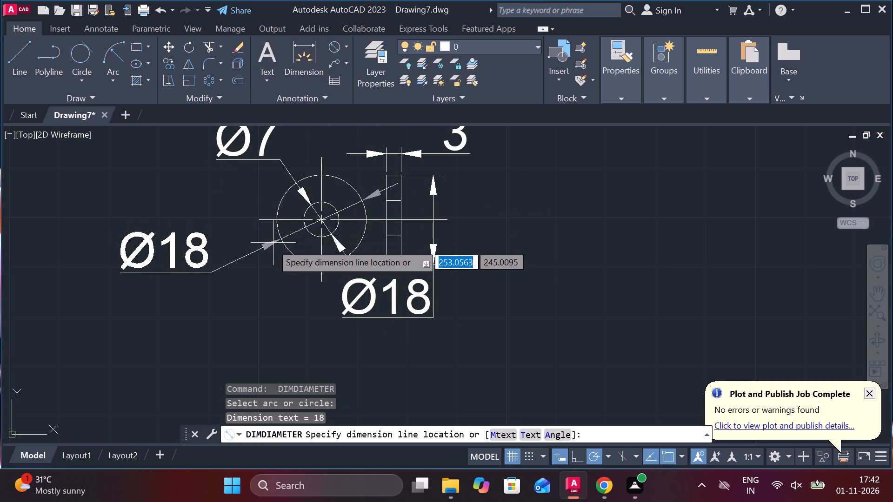
click(272, 255)
middle_drag(287, 257, 314, 283)
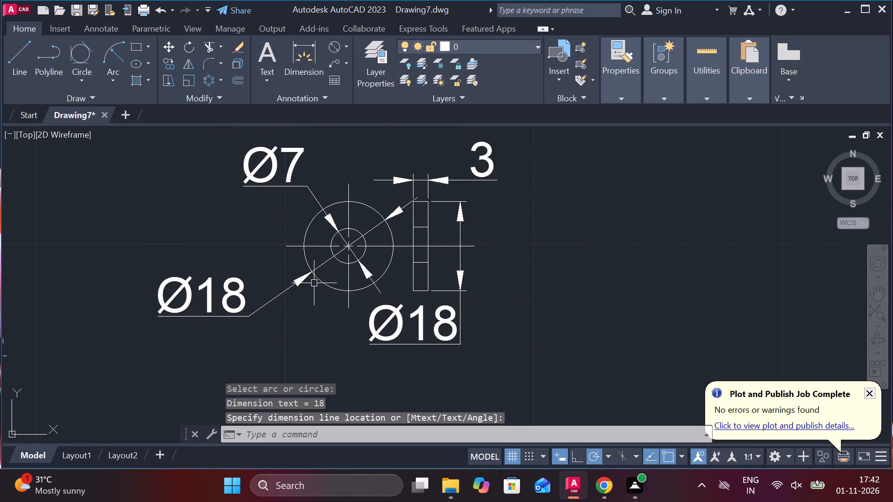
Add a multileader from the outer circle's left side to the upper left, with text height 10 and the label 4.
scroll(313, 289, down, 2)
click(339, 58)
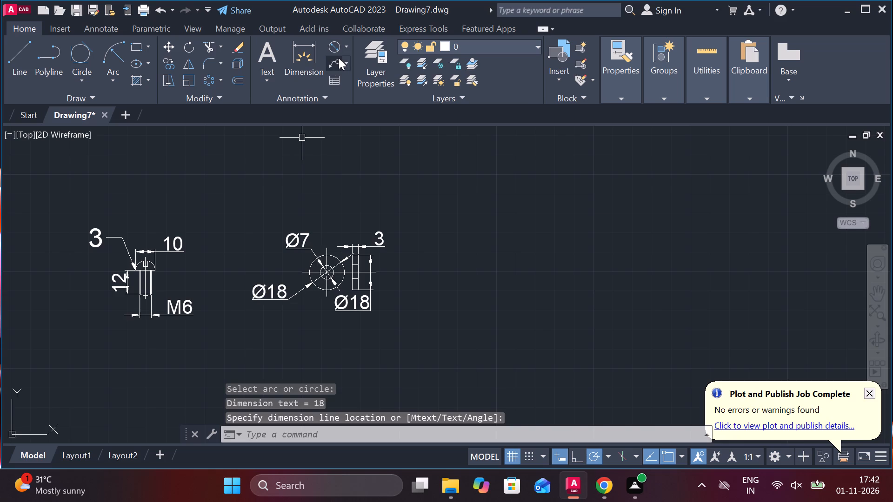
scroll(332, 254, up, 3)
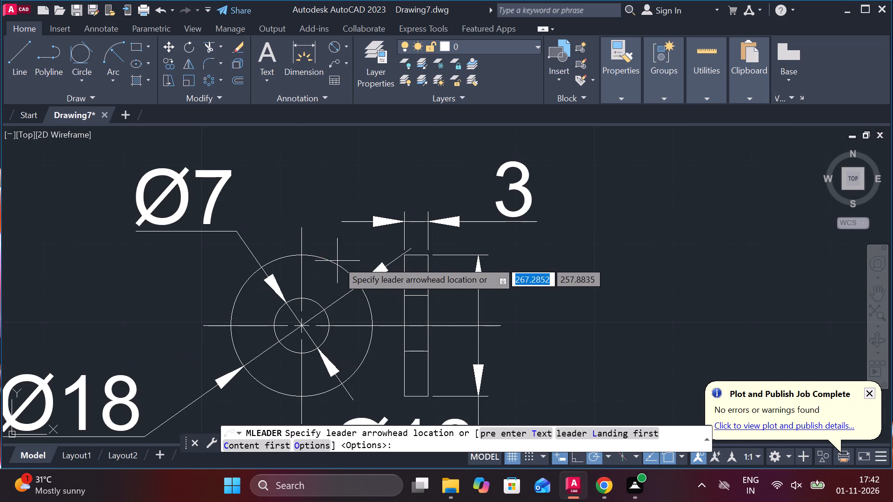
scroll(338, 259, down, 2)
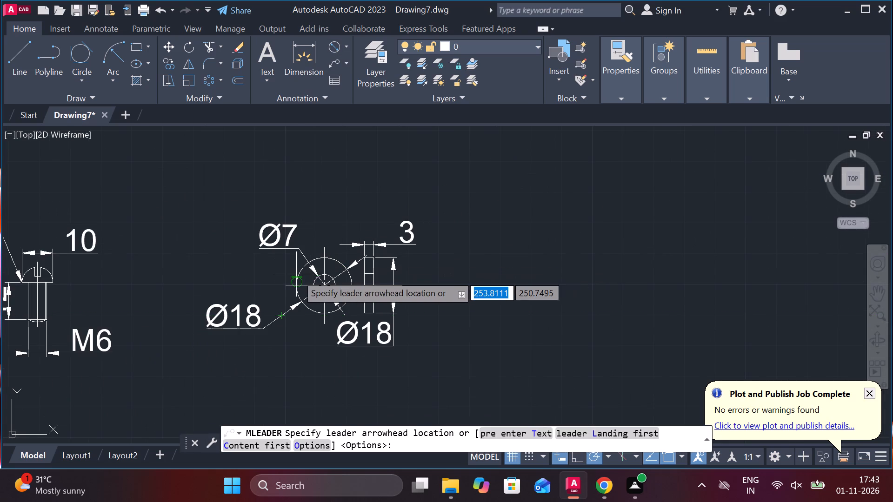
click(296, 274)
middle_drag(242, 246, 315, 264)
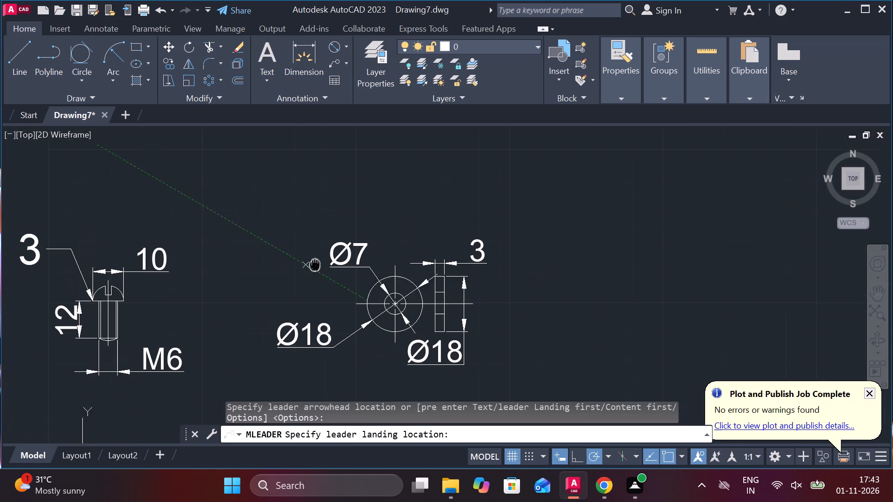
middle_drag(315, 264, 316, 264)
click(303, 254)
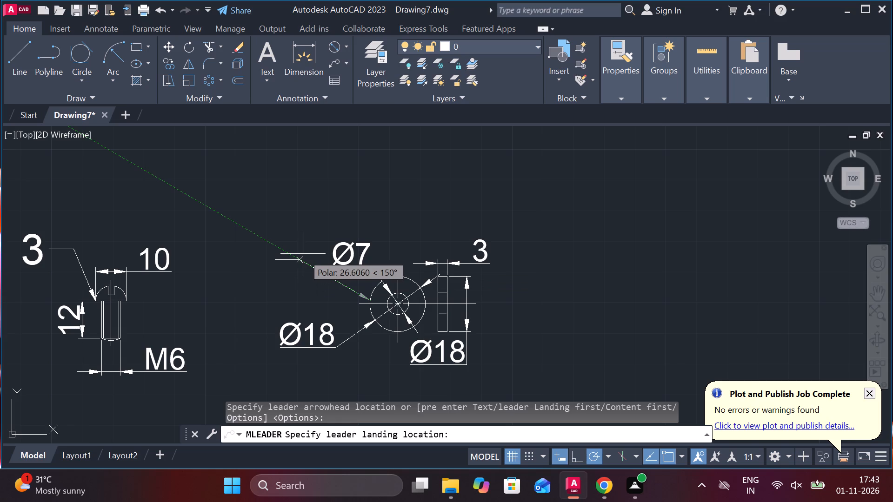
click(119, 66)
text(10)
key(Return)
key(4)
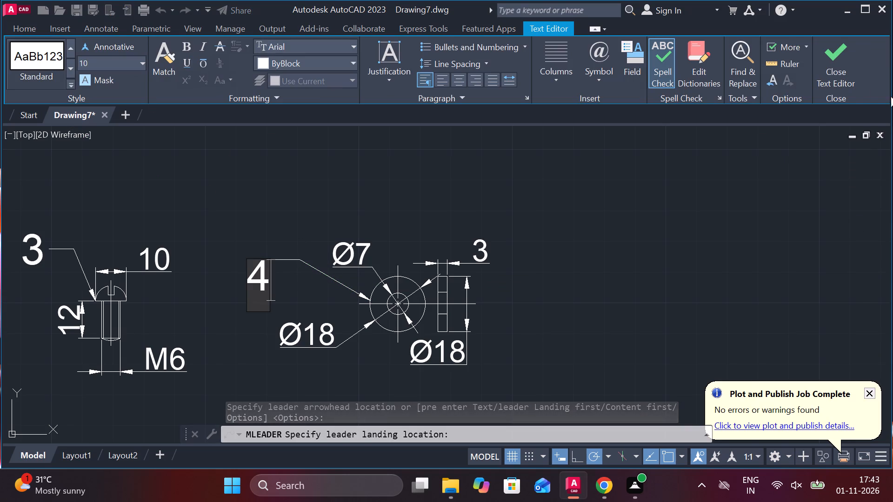
click(846, 64)
scroll(666, 241, down, 2)
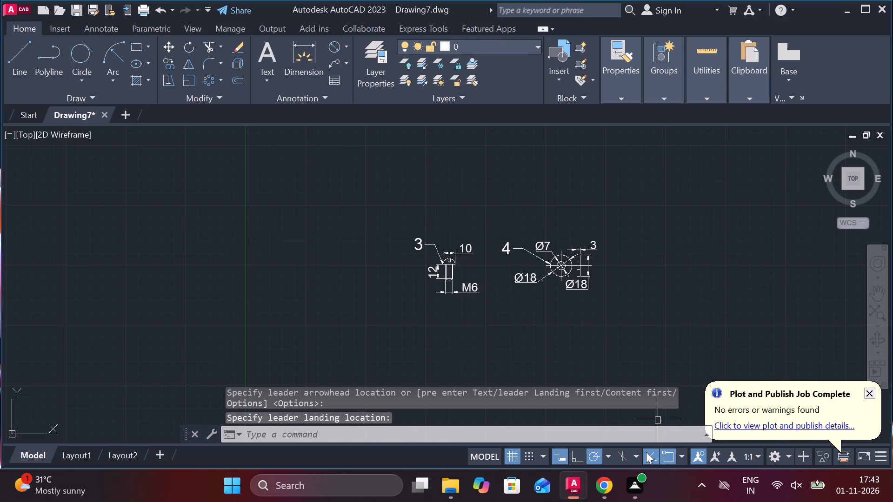
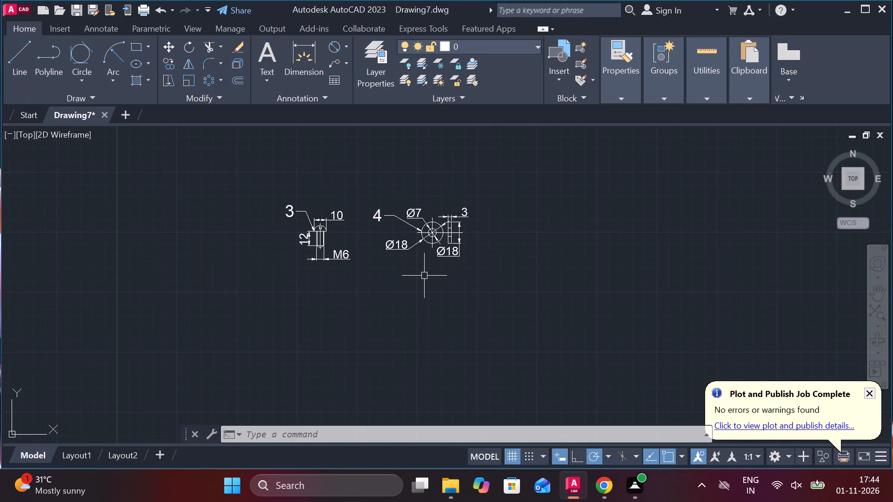
Draw a 74 by 12 rectangle from lines in the empty area beyond the washer views.
middle_drag(495, 276, 421, 285)
key(Escape)
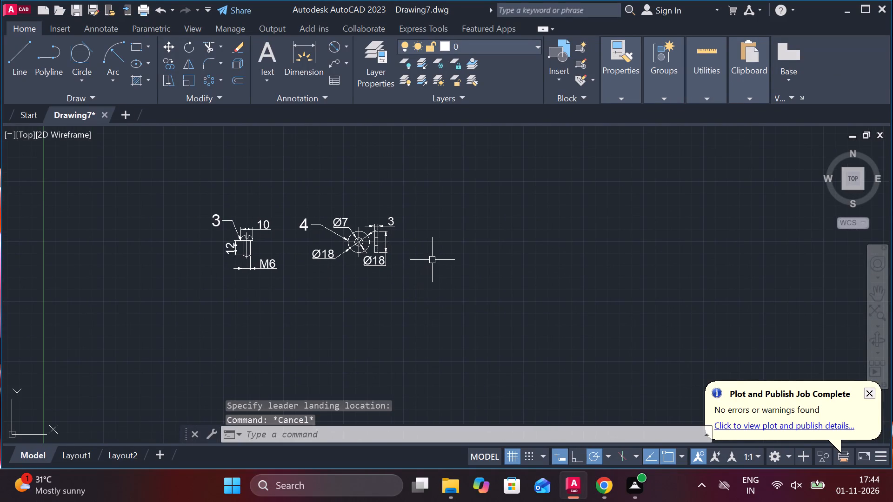
key(l)
key(Return)
scroll(423, 242, up, 1)
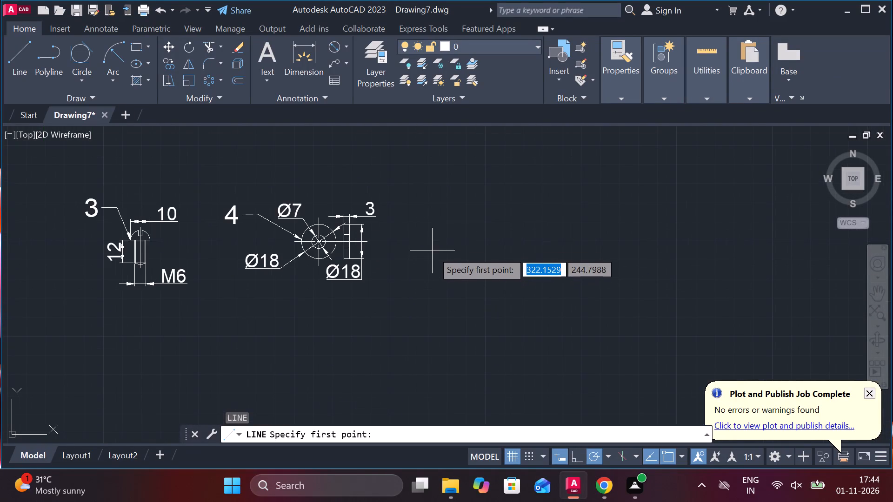
click(447, 246)
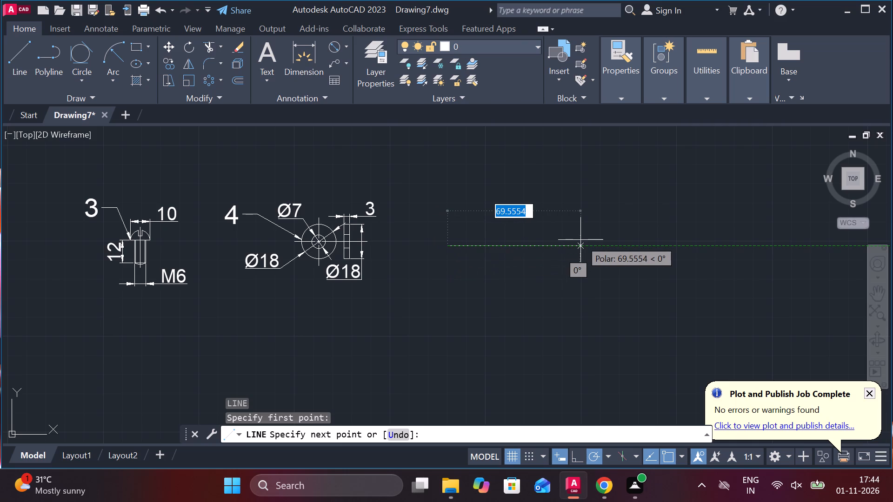
text(74)
key(space)
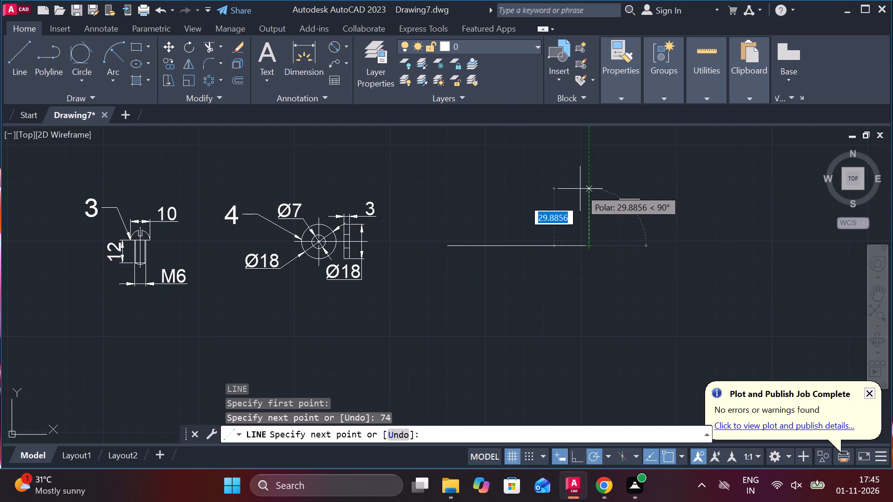
text(12)
key(space)
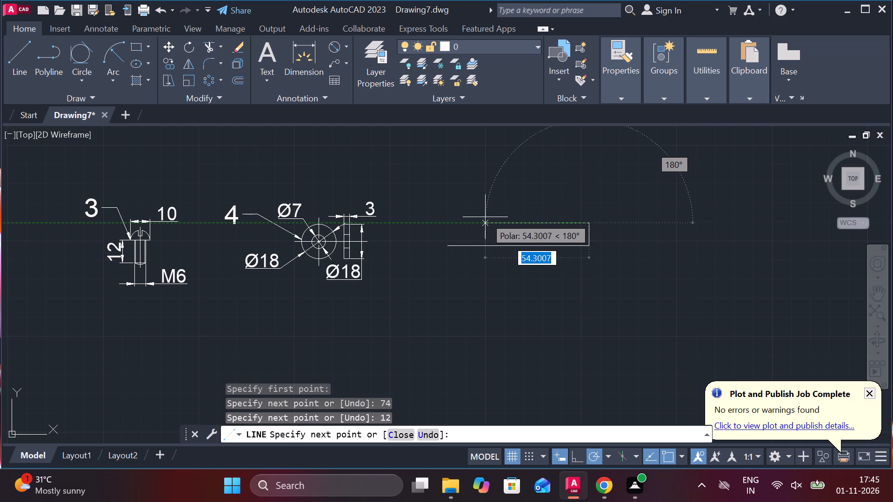
text(74)
key(space)
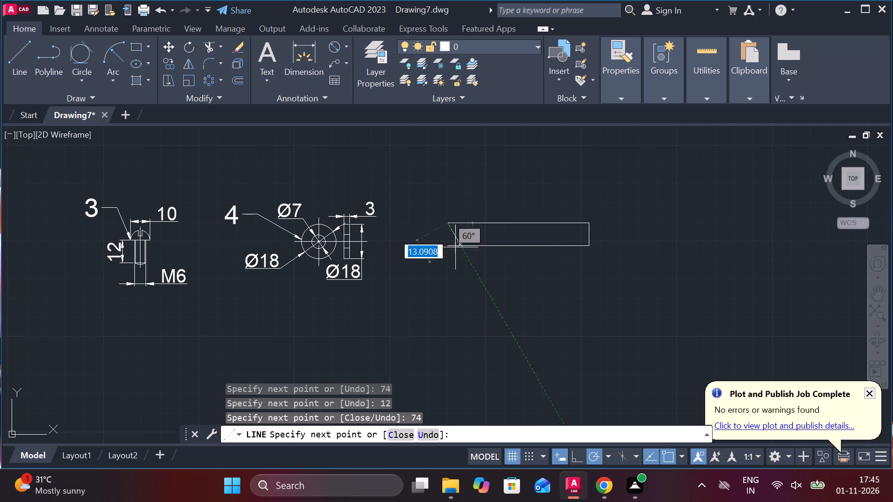
click(451, 247)
key(Escape)
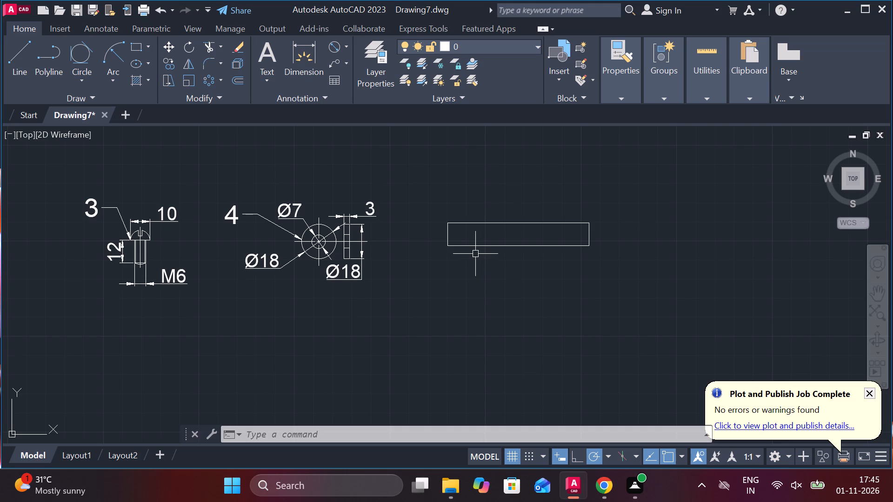
Draw a vertical centre line across the rectangle between the midpoints of its two long edges.
scroll(480, 247, up, 2)
middle_drag(485, 266, 472, 304)
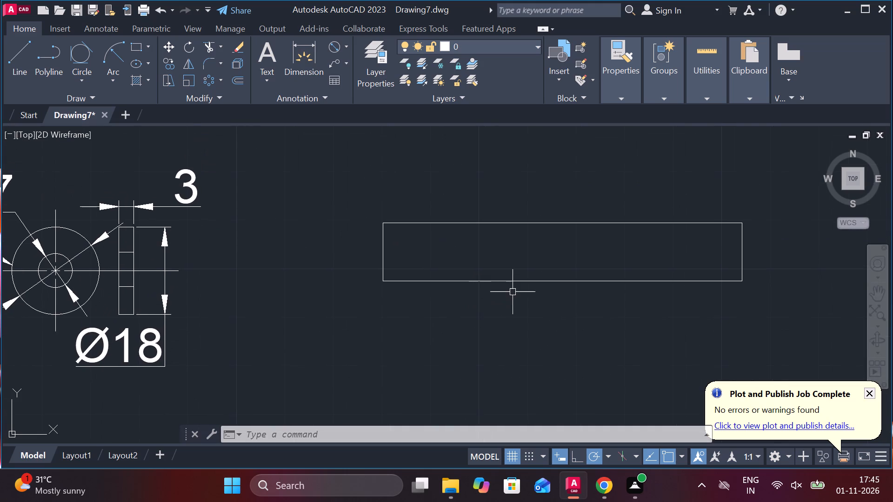
middle_drag(513, 291, 460, 299)
key(l)
key(Return)
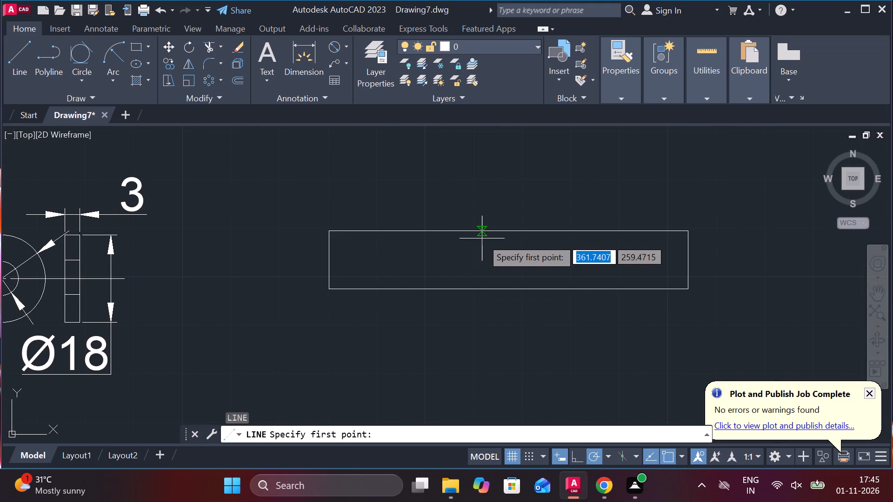
click(505, 234)
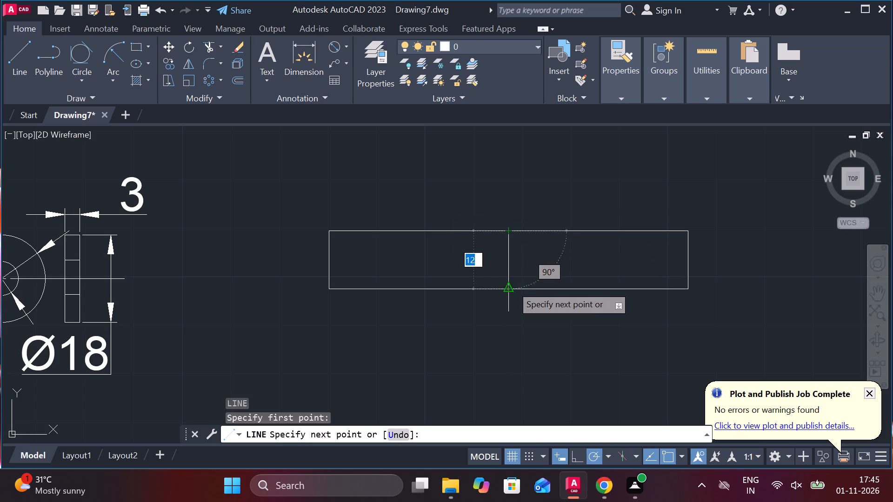
click(512, 285)
key(Escape)
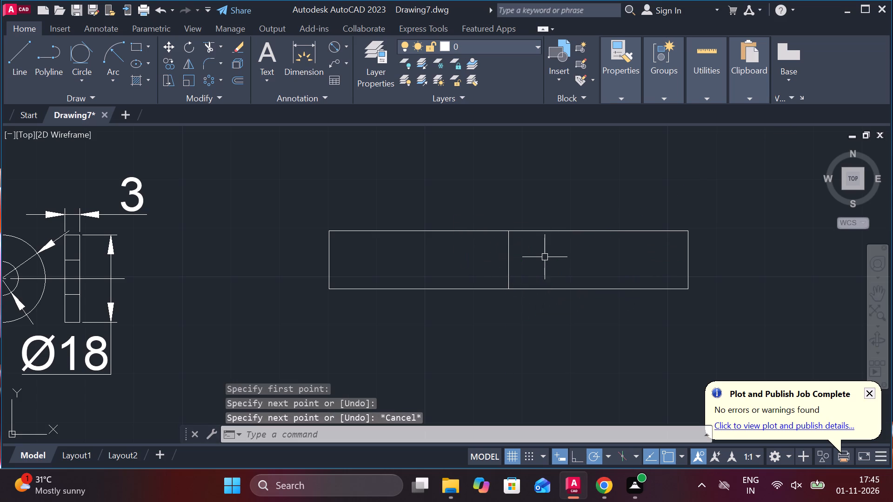
Offset the vertical centre line by 33 to both sides.
click(509, 249)
key(o)
key(Return)
key(Return)
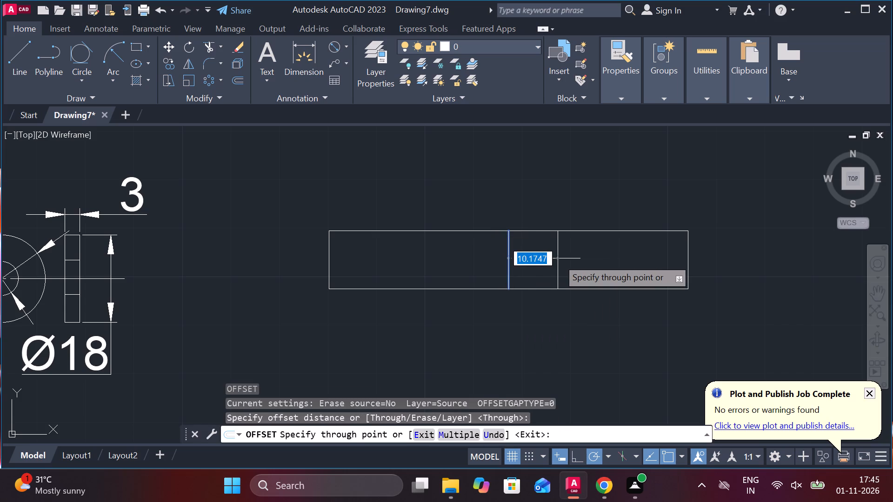
text(33)
key(space)
click(508, 250)
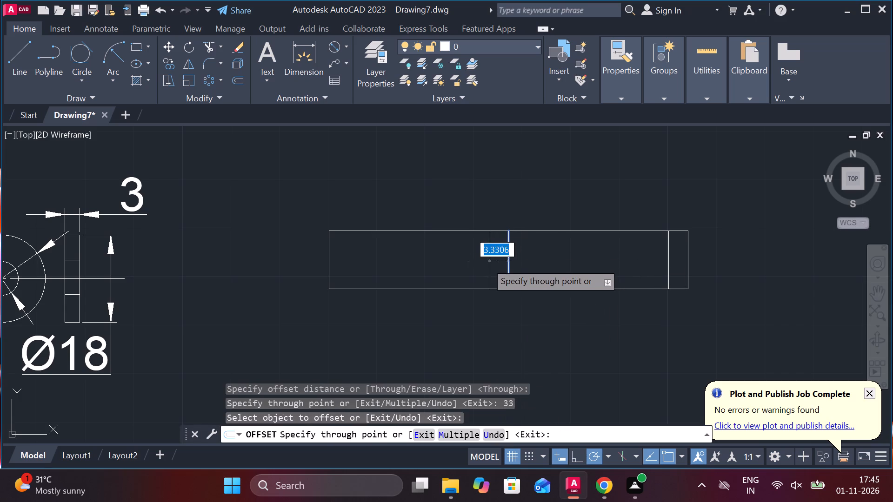
key(3)
text(3)
key(space)
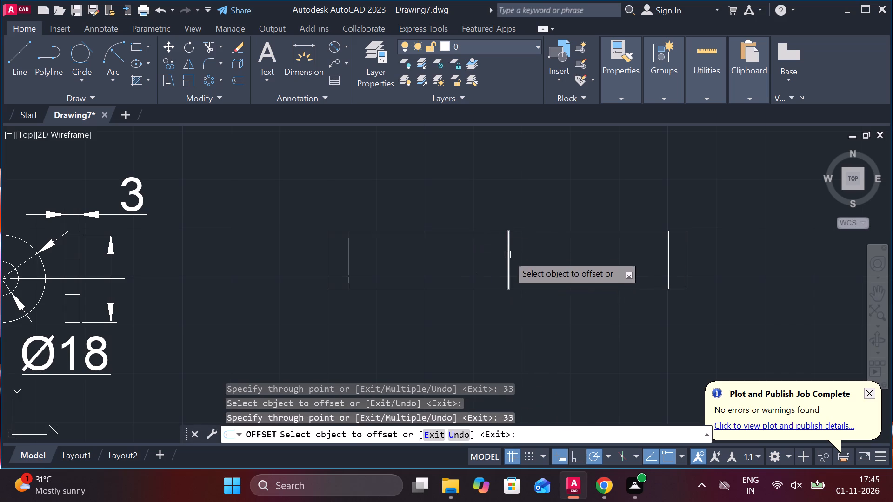
Offset the vertical centre line by 13 to both sides.
click(507, 254)
key(1)
text(3)
key(space)
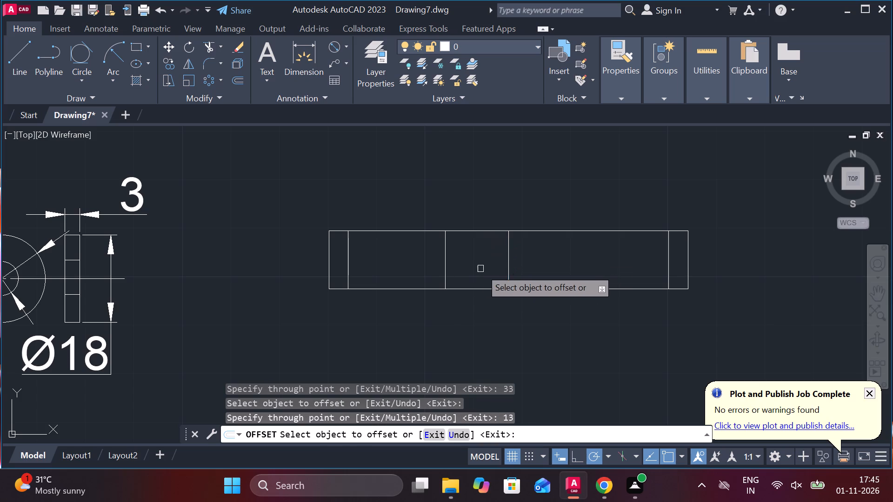
click(511, 255)
text(13)
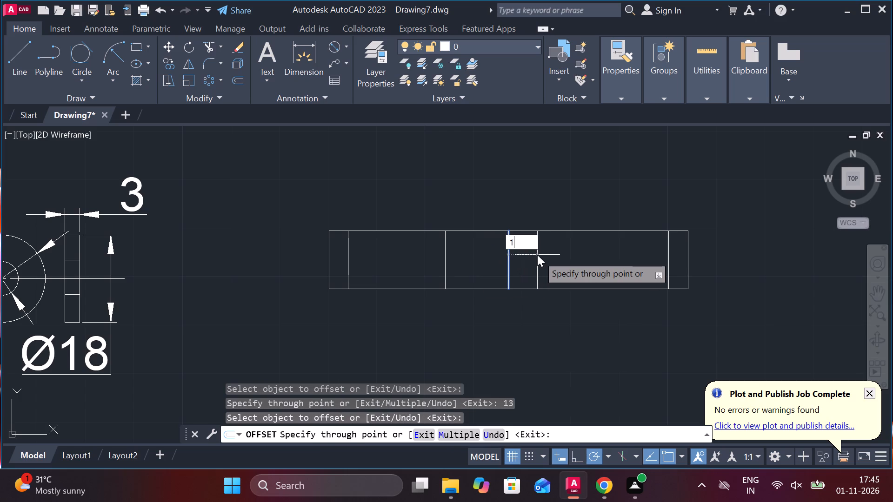
key(space)
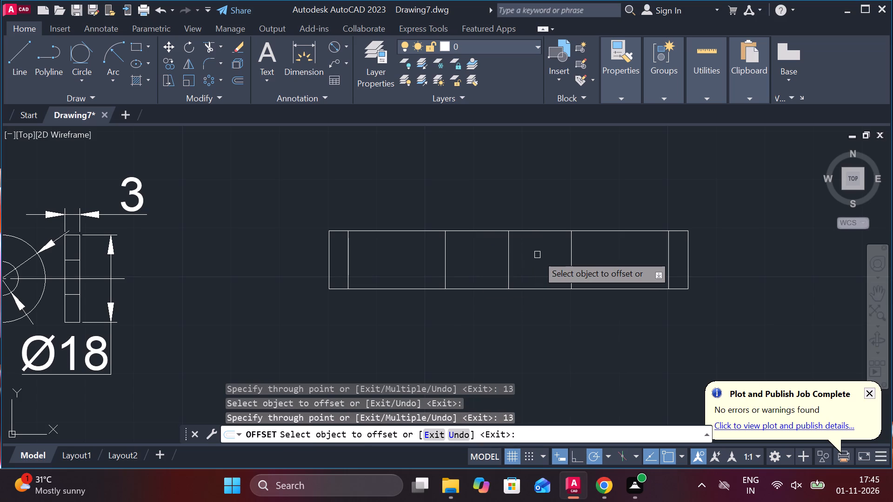
key(Escape)
Draw a radius 22 arc dipping below the rectangle's top edge, between the upper ends of the two left-hand offset lines.
middle_drag(409, 159, 409, 164)
click(107, 54)
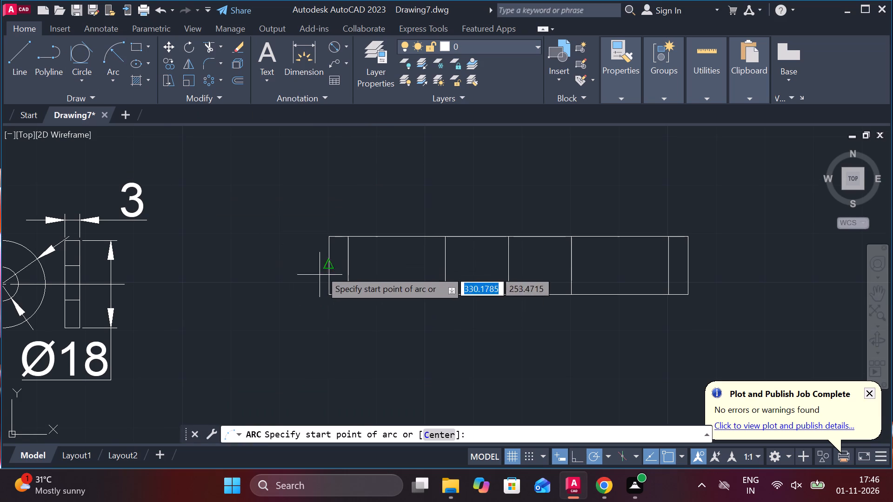
click(347, 240)
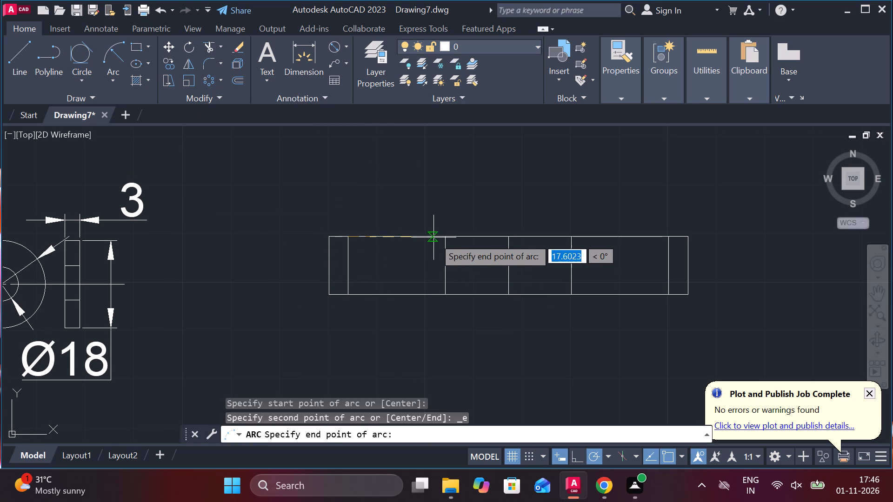
click(446, 236)
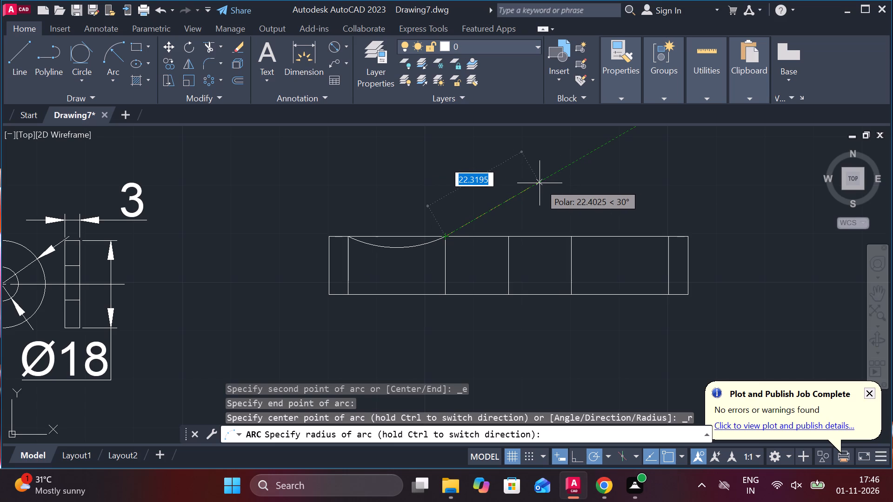
text(22)
key(Return)
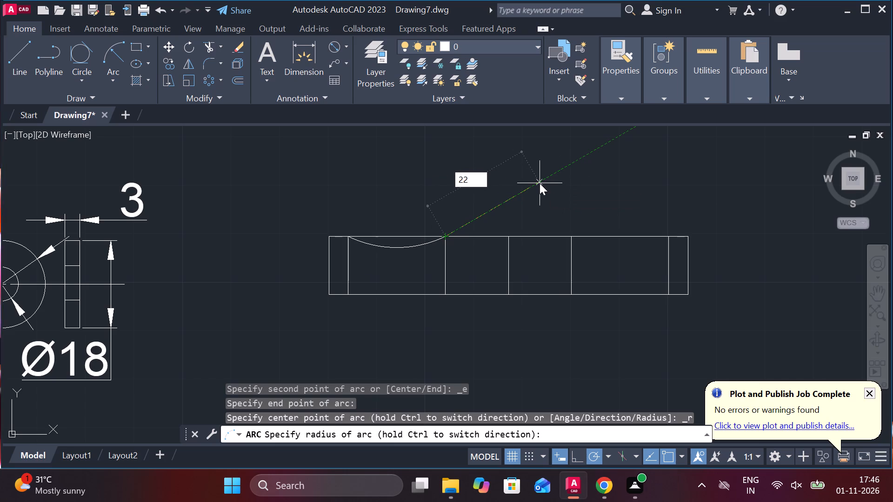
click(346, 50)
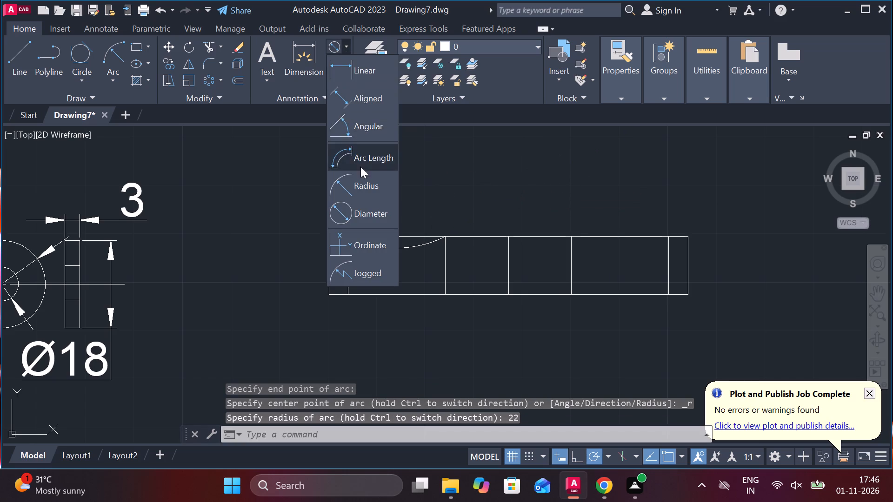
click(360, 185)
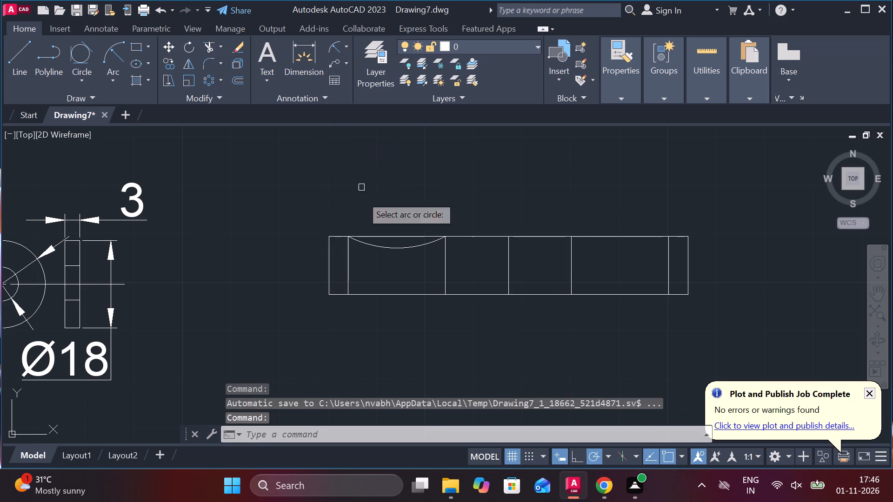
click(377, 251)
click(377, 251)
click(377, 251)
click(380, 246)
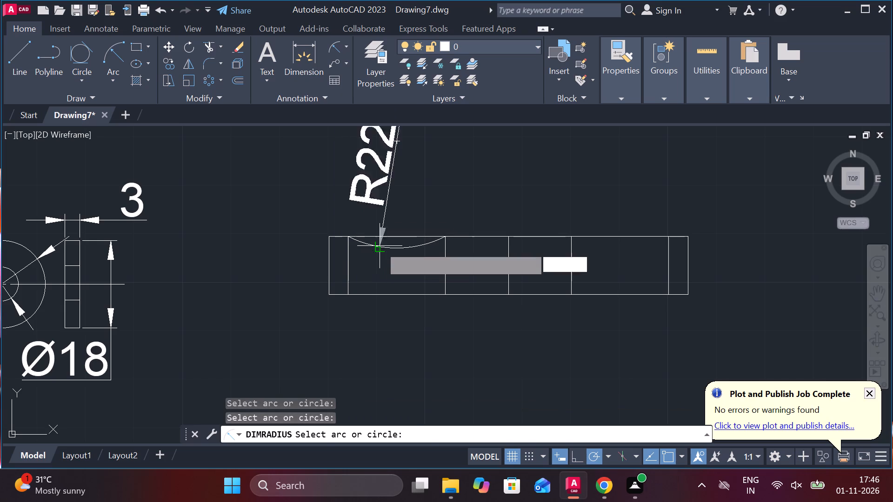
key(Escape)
Mirror the arc onto the bottom edge about the rectangle's horizontal mid-line, keeping the original.
click(410, 244)
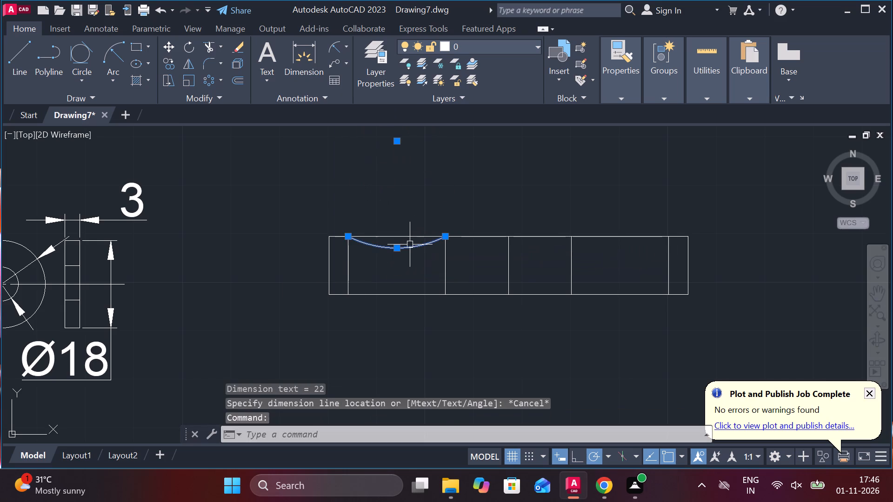
text(MI)
key(Return)
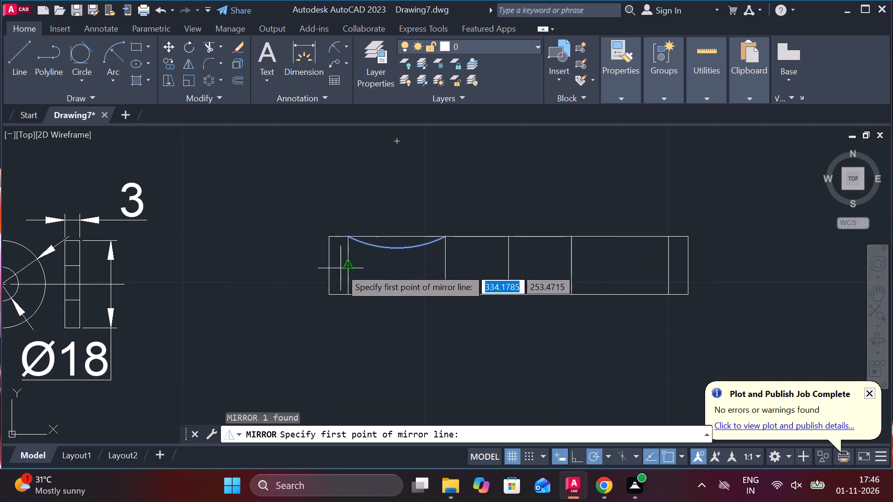
click(352, 268)
click(446, 264)
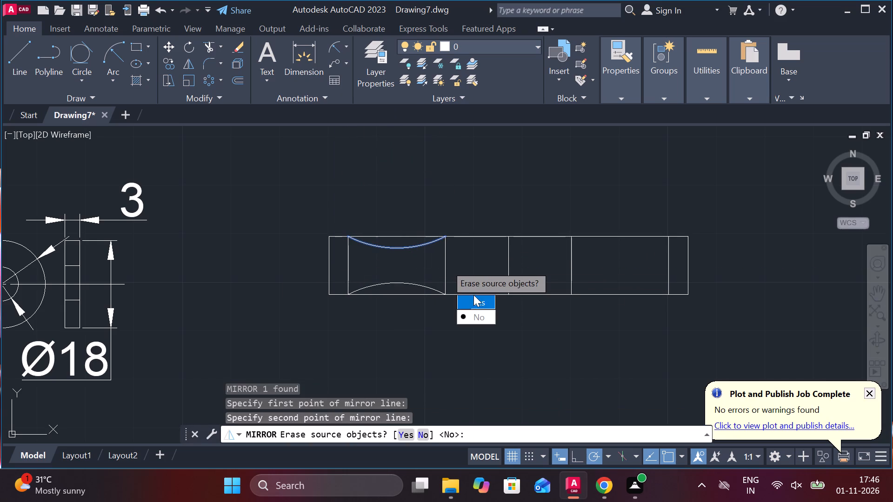
click(480, 313)
Mirror the upper and lower arcs about the vertical centre line, keeping the originals.
click(398, 282)
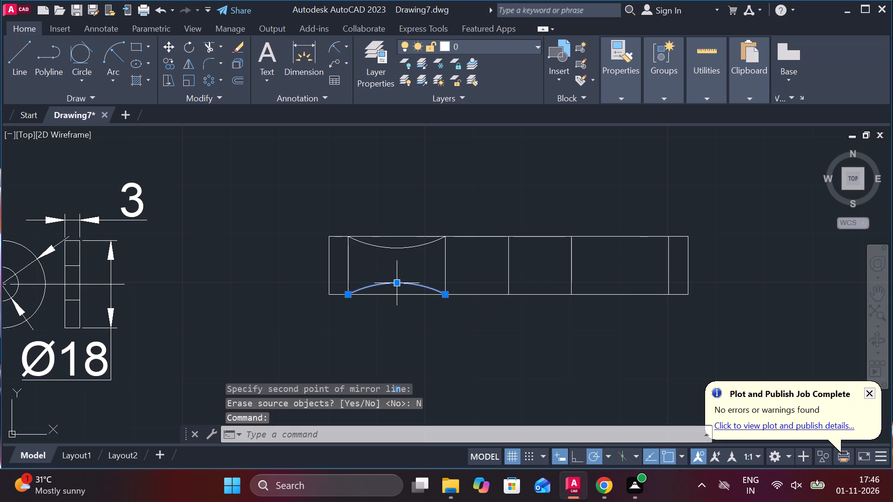
click(387, 252)
click(389, 251)
click(383, 249)
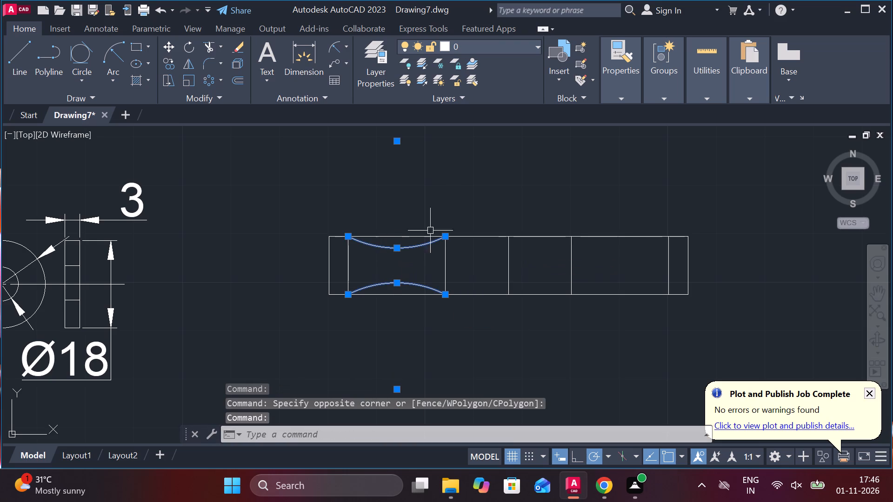
text(MI)
key(Return)
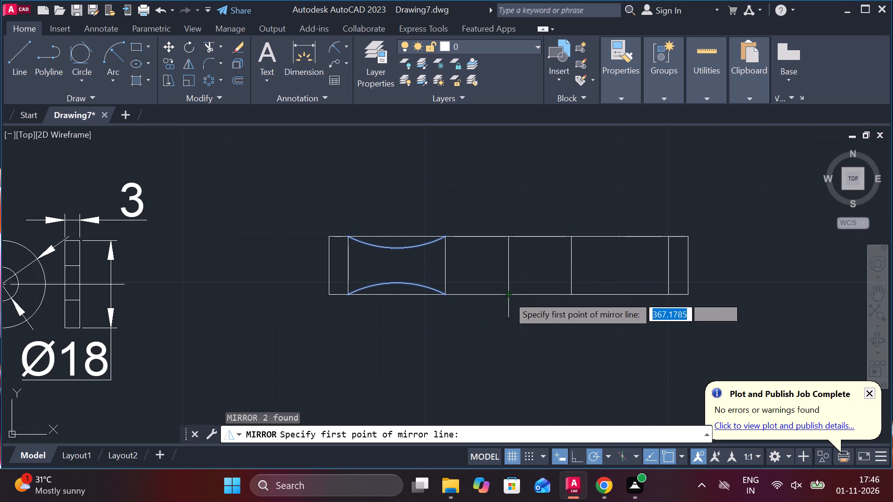
click(508, 294)
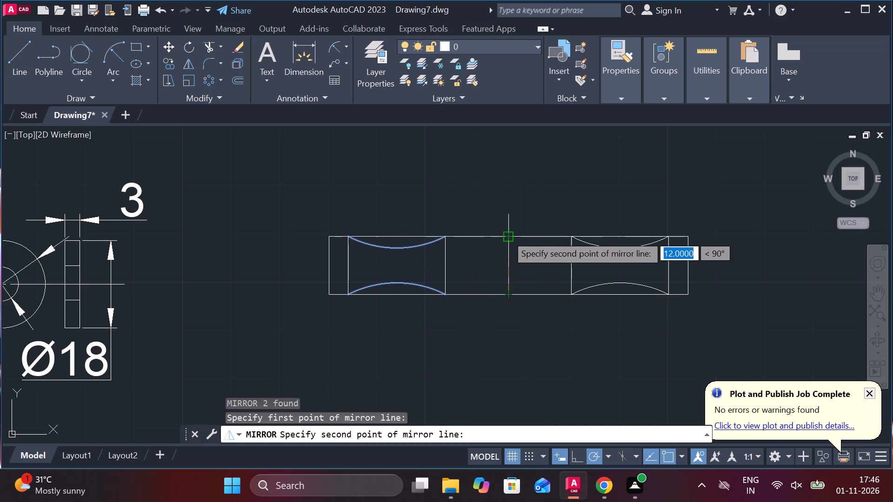
click(506, 235)
drag(538, 286, 506, 235)
middle_drag(482, 272, 456, 268)
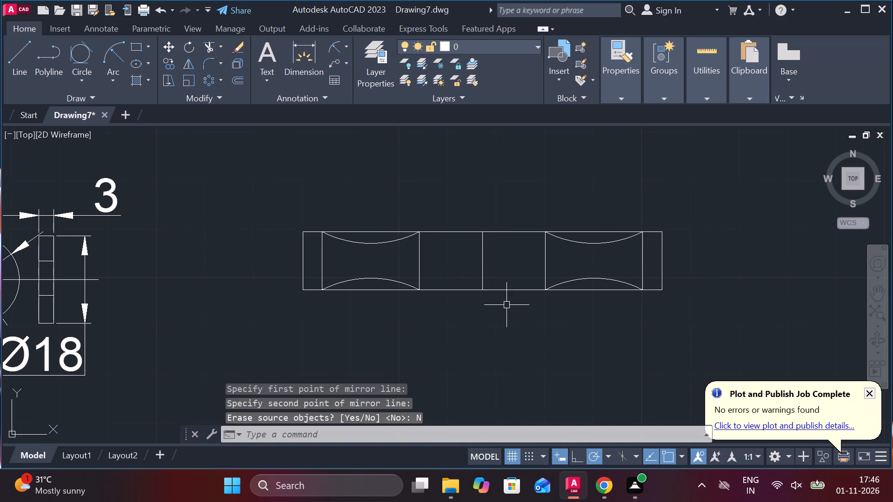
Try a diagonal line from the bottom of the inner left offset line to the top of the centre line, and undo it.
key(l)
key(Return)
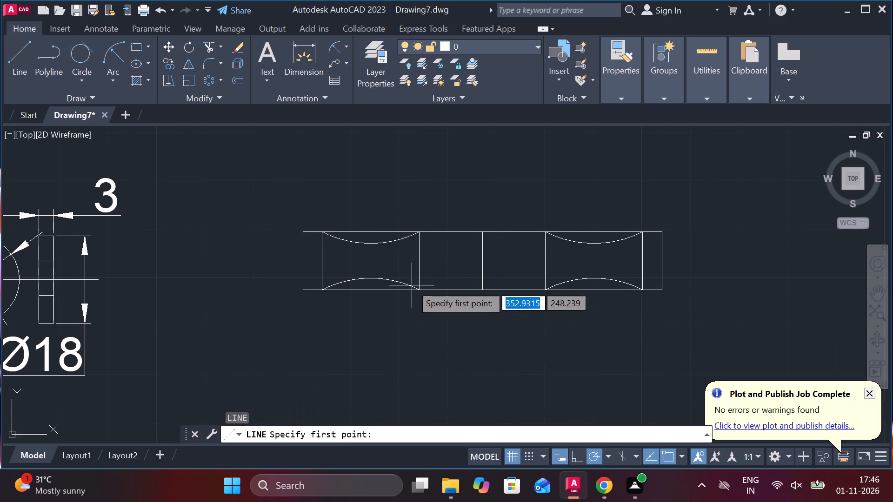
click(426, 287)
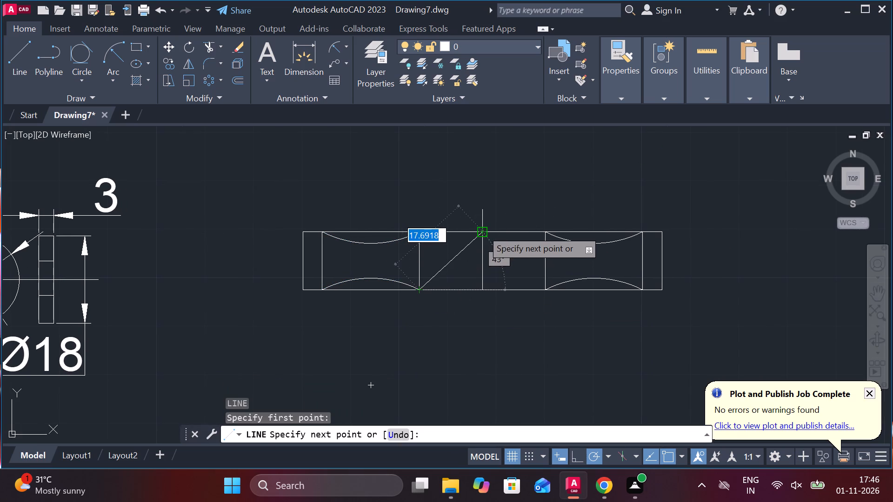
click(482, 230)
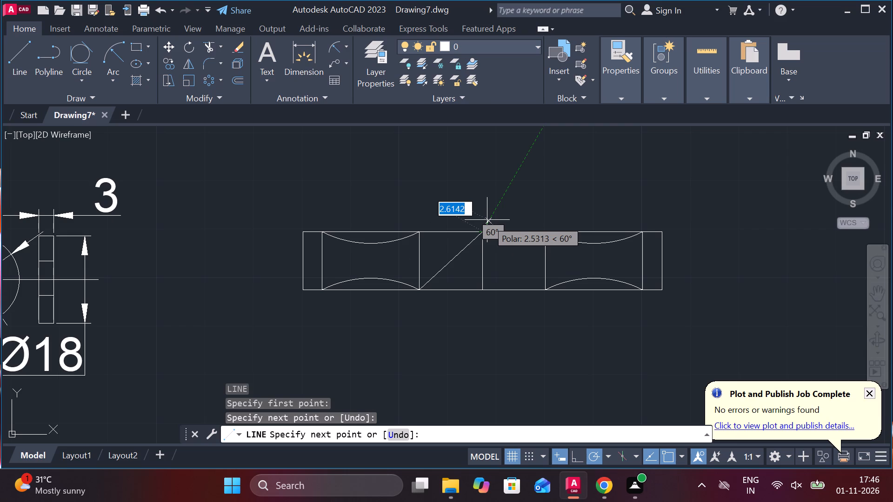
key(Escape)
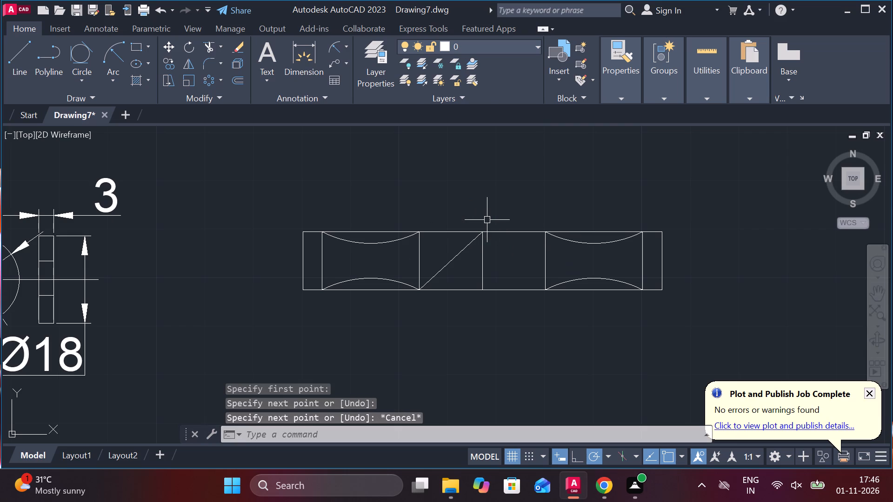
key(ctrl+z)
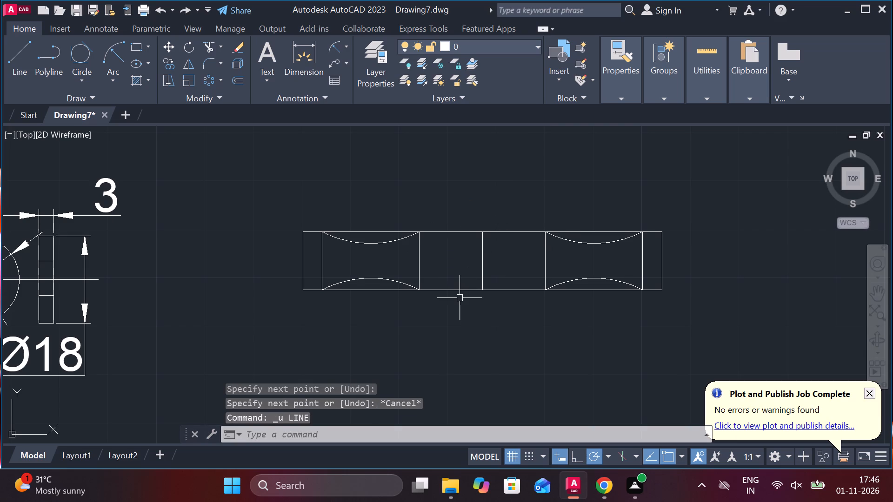
Erase the four vertical construction lines at the ends of the arcs.
click(422, 271)
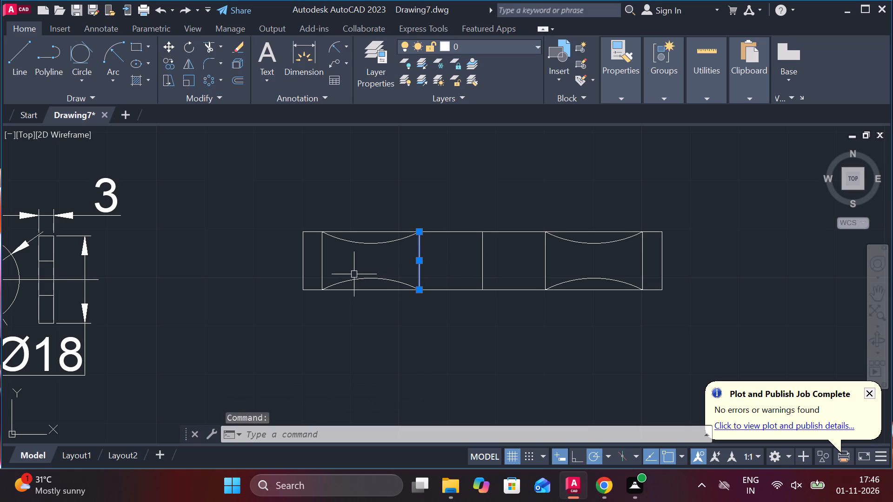
click(324, 256)
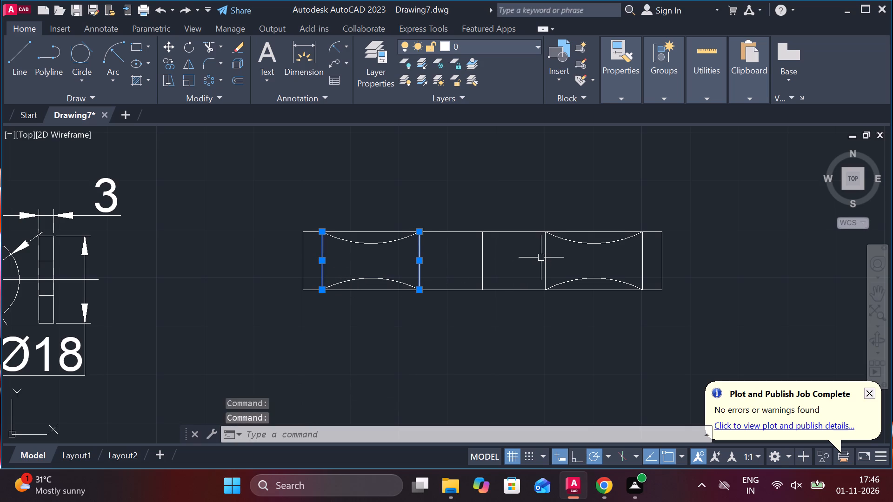
click(545, 259)
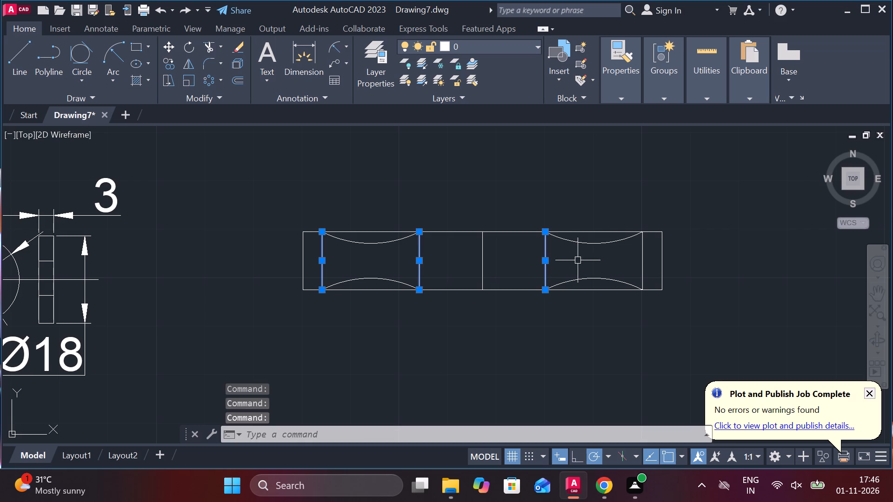
click(645, 251)
text(E)
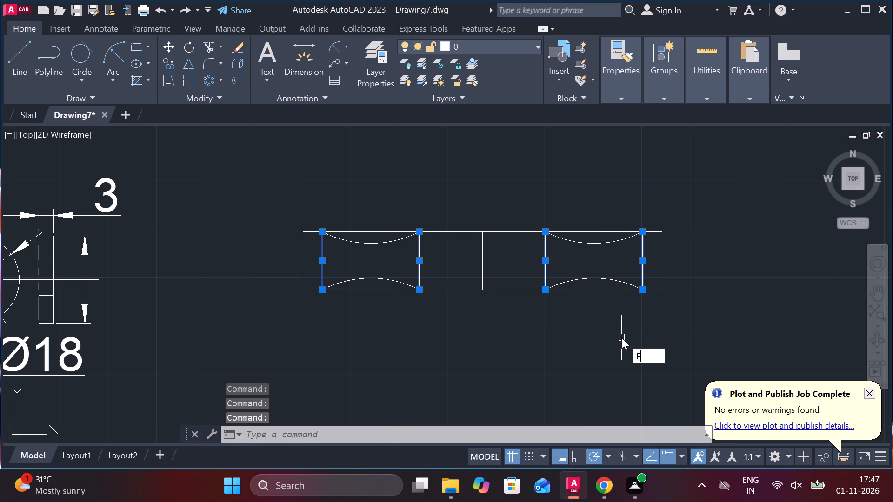
key(space)
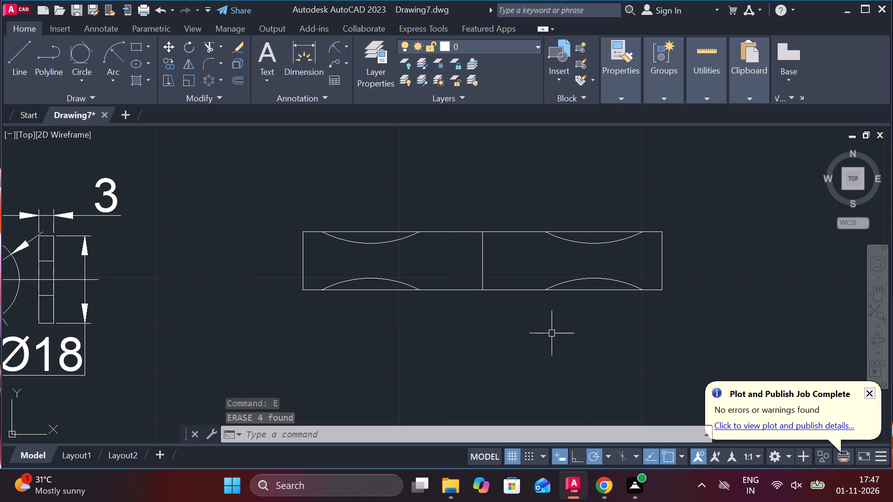
Offset the vertical centre line by 10 to both sides.
key(l)
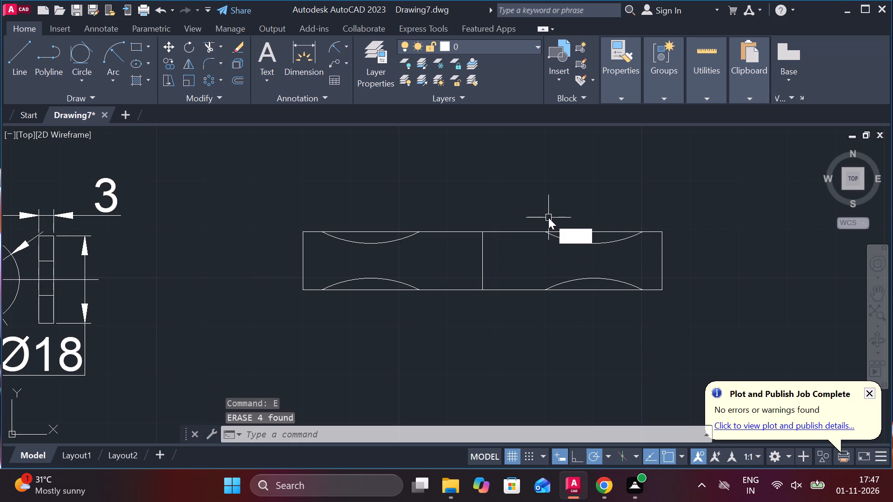
key(Escape)
click(483, 256)
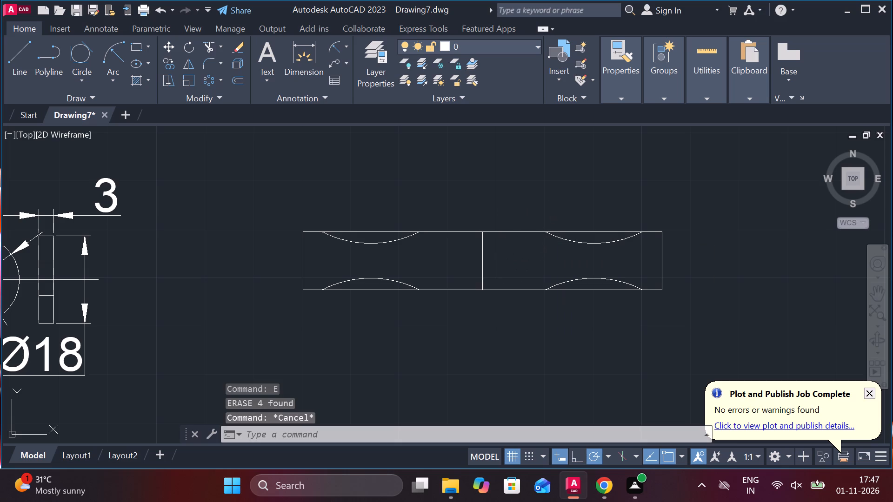
key(o)
key(Return)
key(Return)
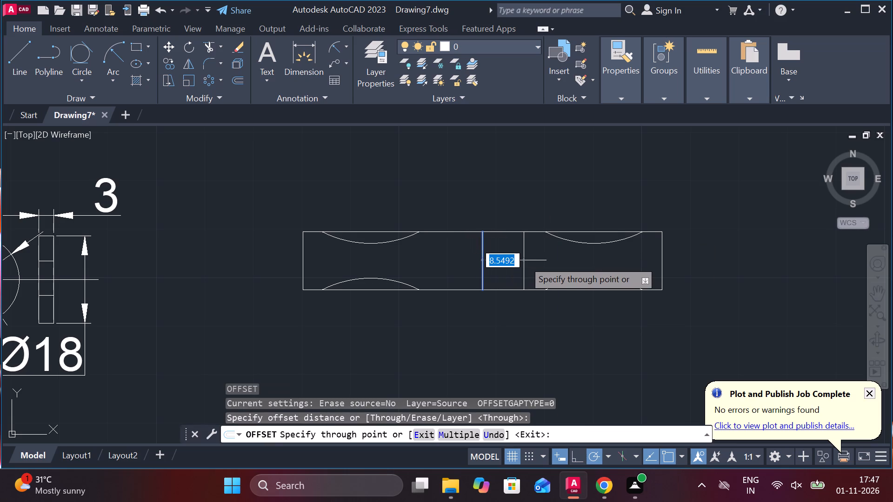
text(10)
key(Return)
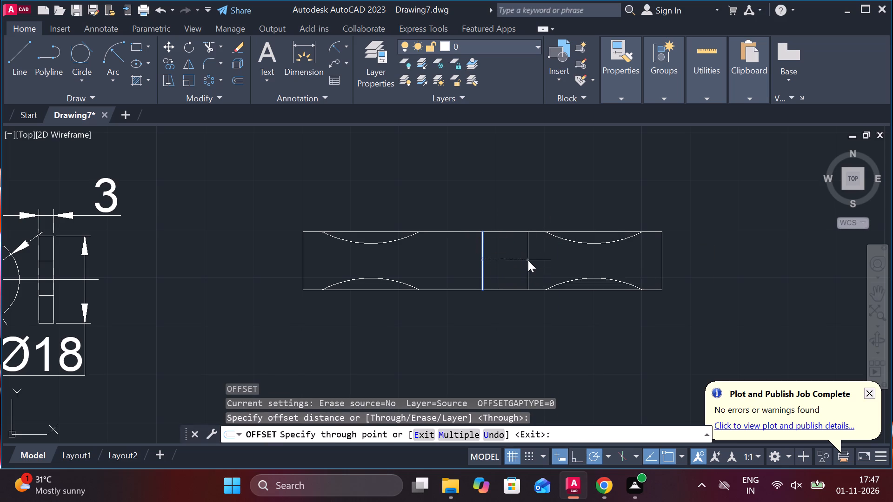
click(479, 257)
click(483, 255)
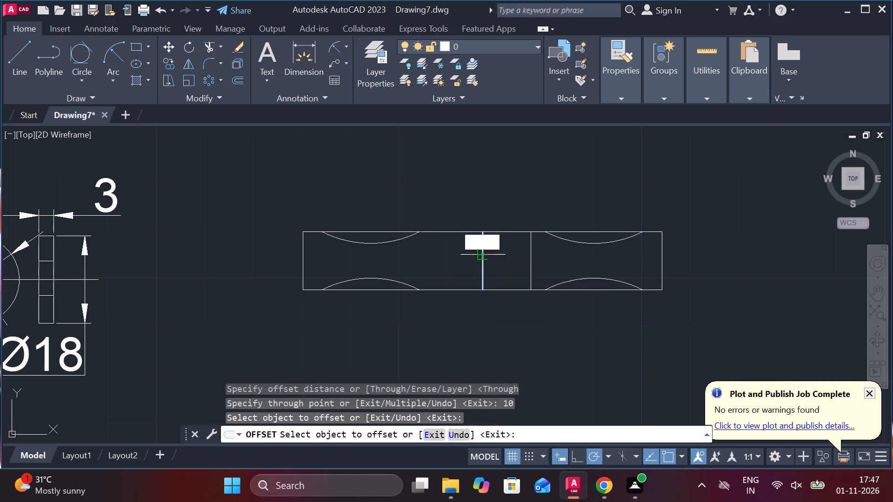
key(1)
key(0)
key(Return)
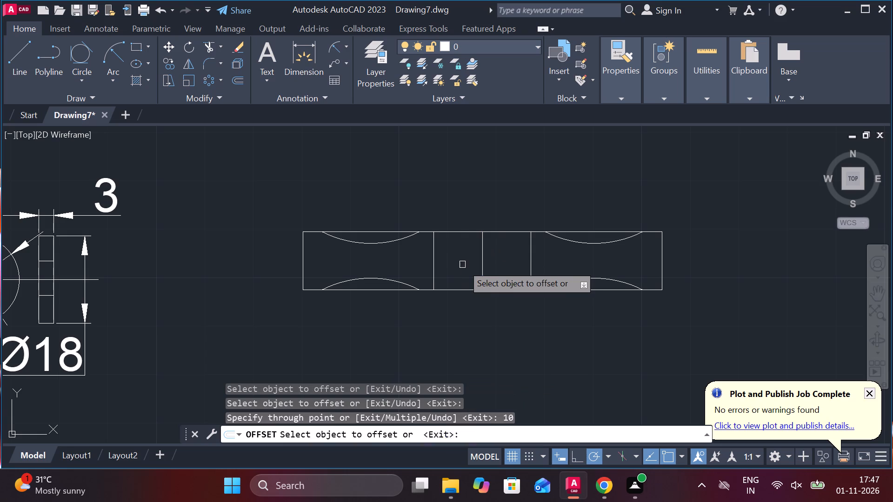
key(Escape)
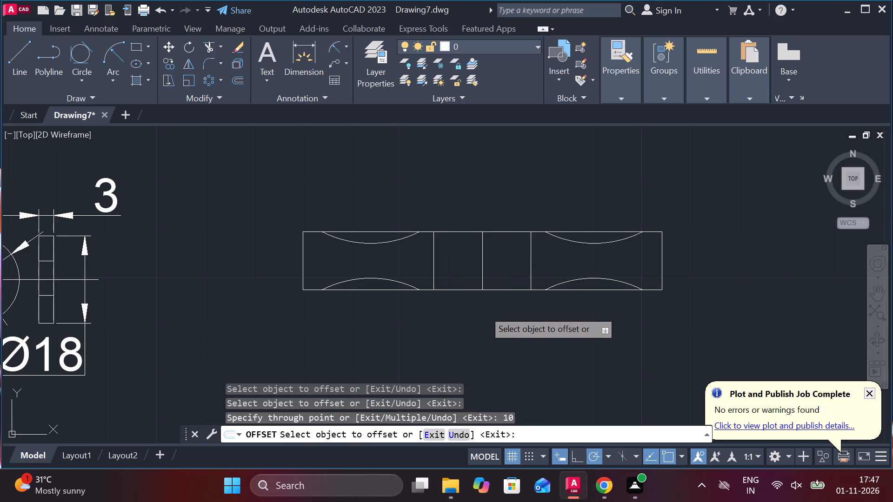
Draw two crossing diagonals in the bay between the left offset line and the centre line.
key(l)
key(Return)
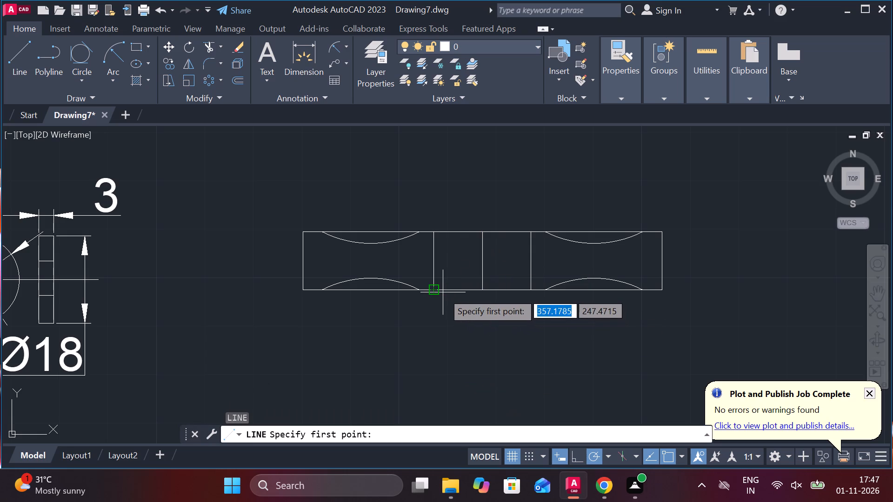
click(436, 291)
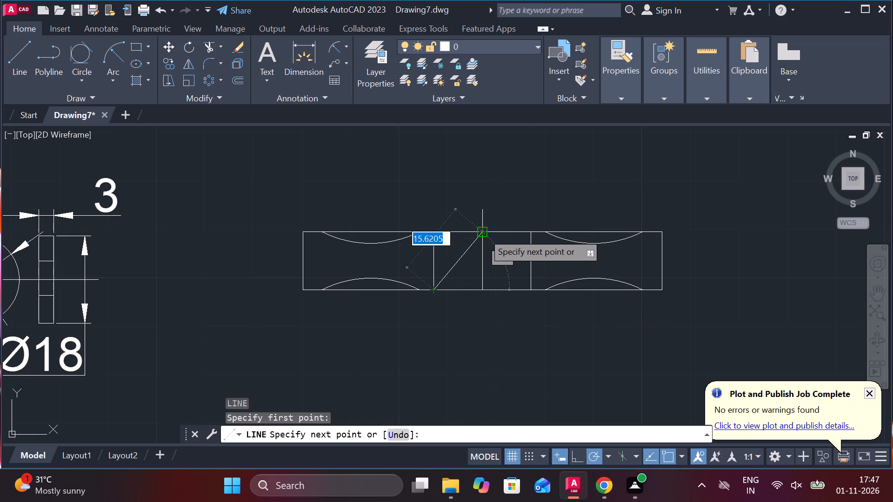
click(483, 233)
key(Escape)
key(space)
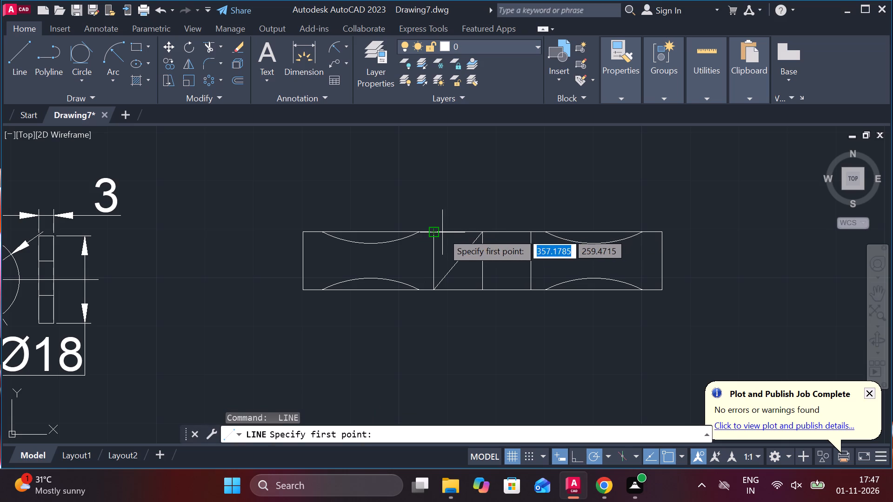
click(442, 232)
click(480, 291)
key(Escape)
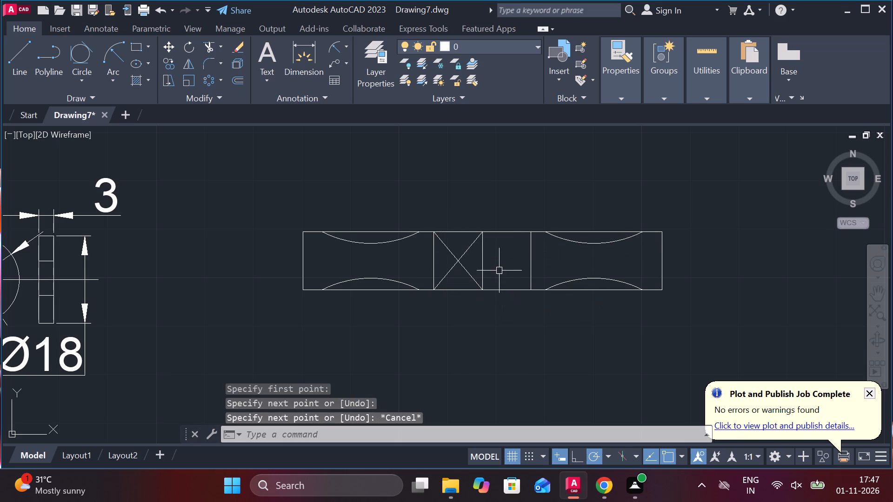
Draw two crossing diagonals in the bay between the centre line and the right offset line.
key(space)
click(484, 236)
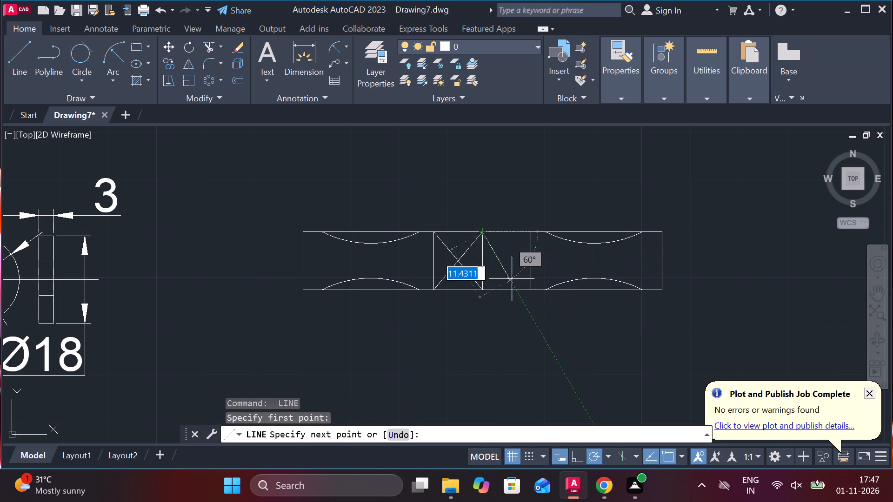
click(532, 292)
key(Escape)
key(space)
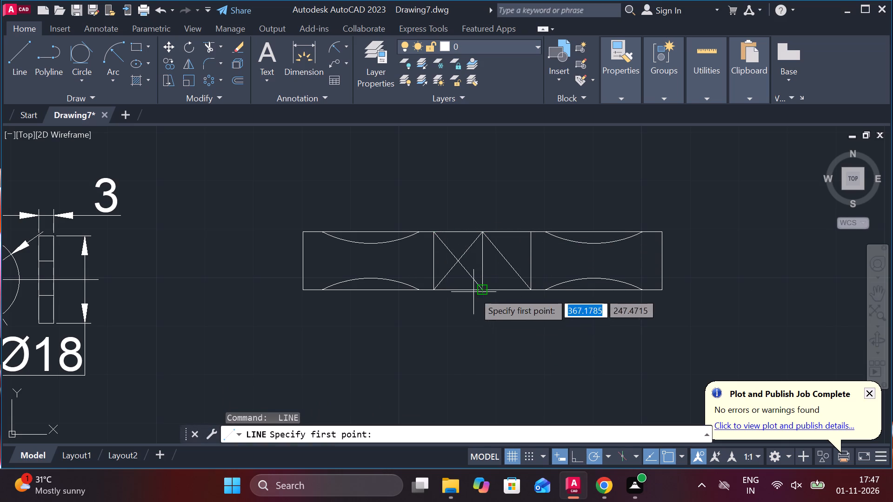
click(486, 291)
click(528, 231)
key(Escape)
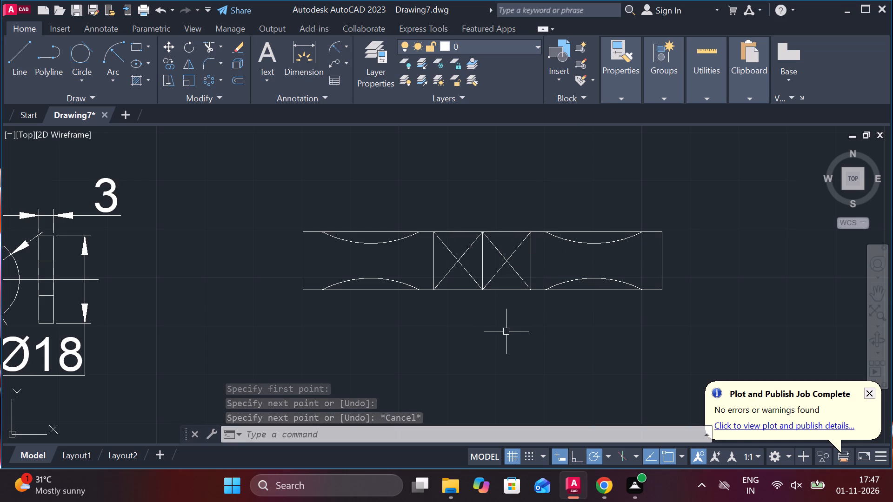
Copy the entire finished part to the space above the undimensioned washer and screw copies.
scroll(506, 331, down, 1)
click(361, 256)
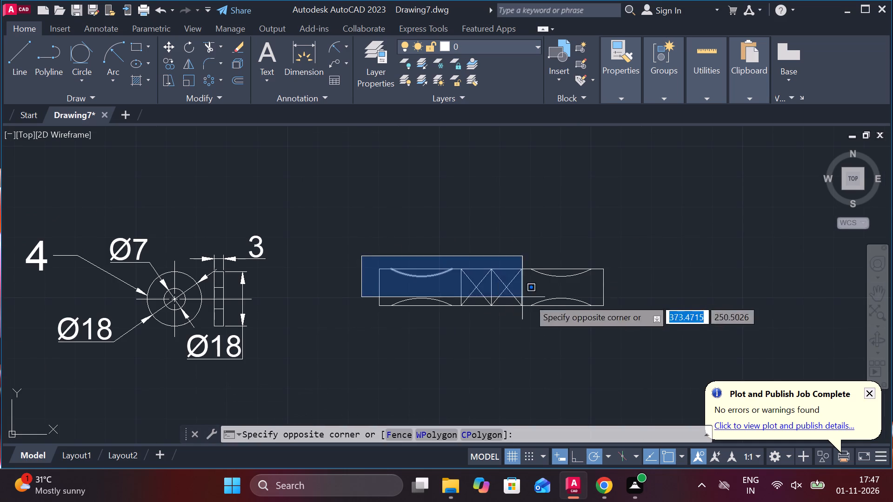
click(647, 332)
text(CO)
key(Return)
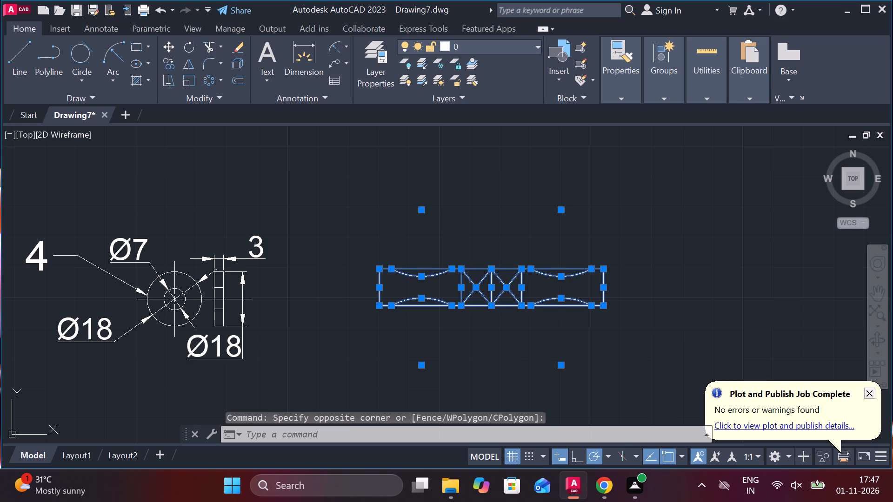
click(644, 320)
scroll(644, 319, down, 3)
middle_drag(550, 340, 883, 232)
scroll(758, 245, down, 2)
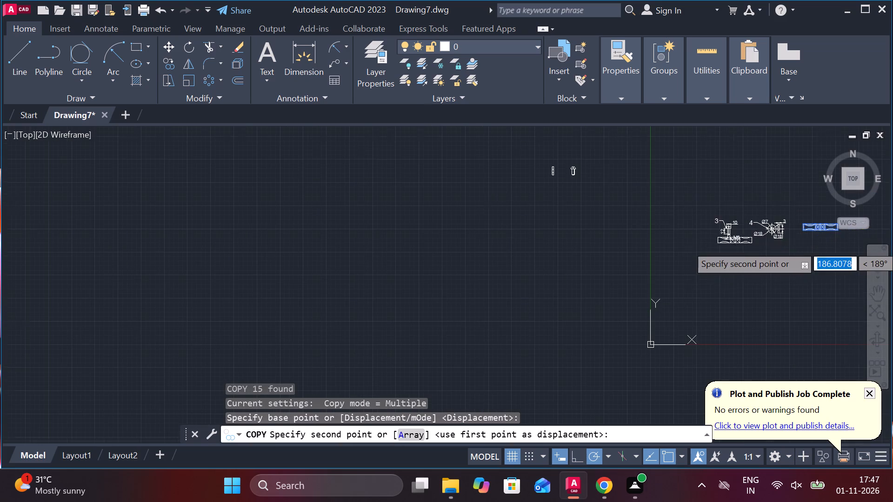
scroll(586, 131, up, 2)
scroll(594, 169, up, 1)
click(599, 193)
scroll(599, 194, down, 2)
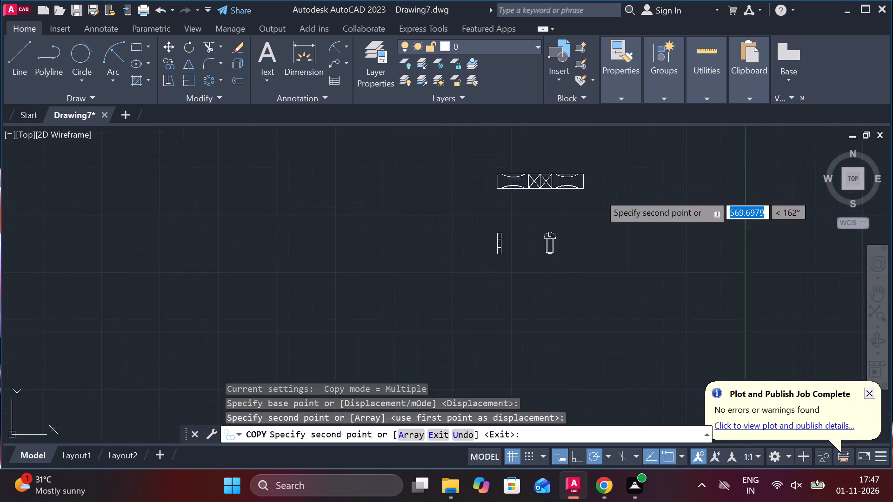
scroll(599, 194, down, 2)
middle_drag(665, 205, 400, 195)
scroll(515, 219, up, 3)
scroll(407, 258, up, 1)
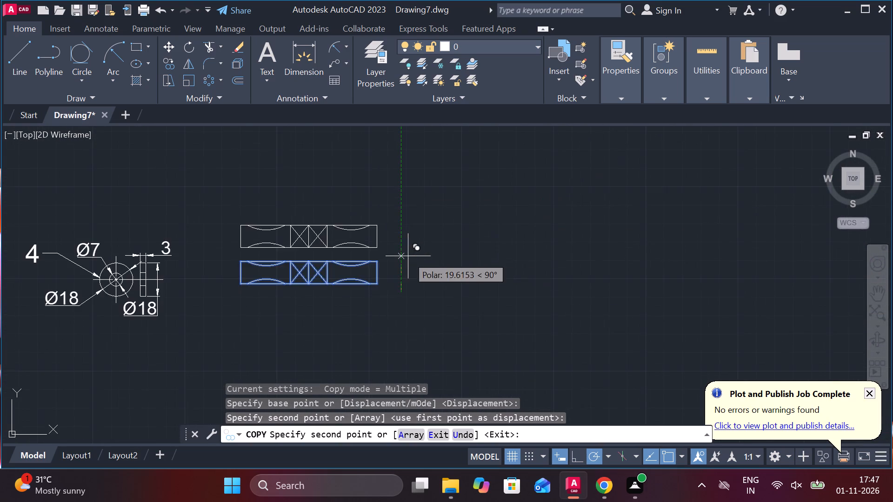
middle_drag(436, 261, 510, 255)
key(Escape)
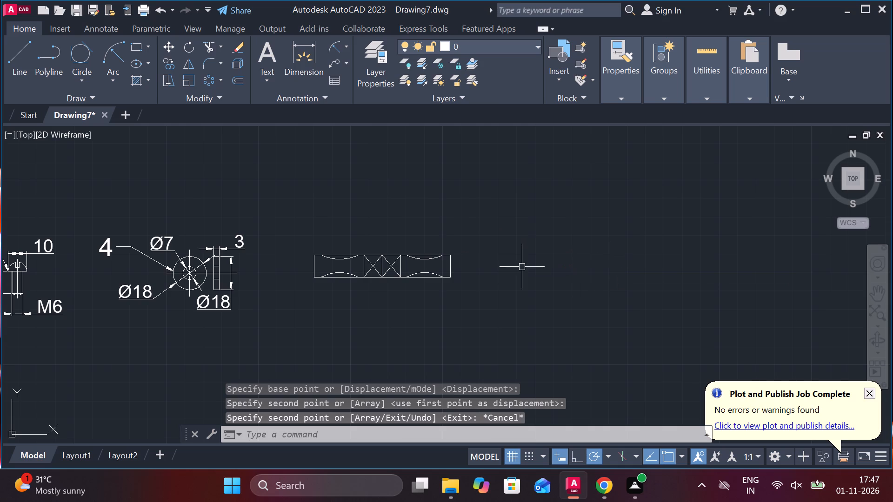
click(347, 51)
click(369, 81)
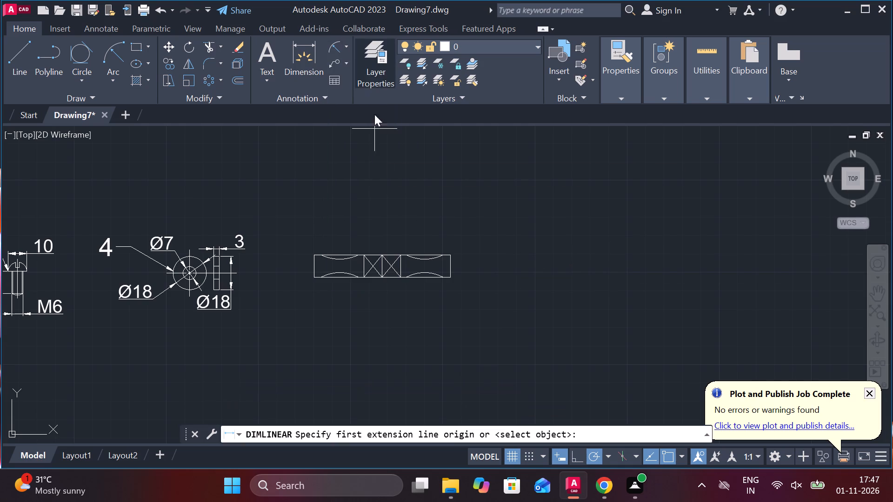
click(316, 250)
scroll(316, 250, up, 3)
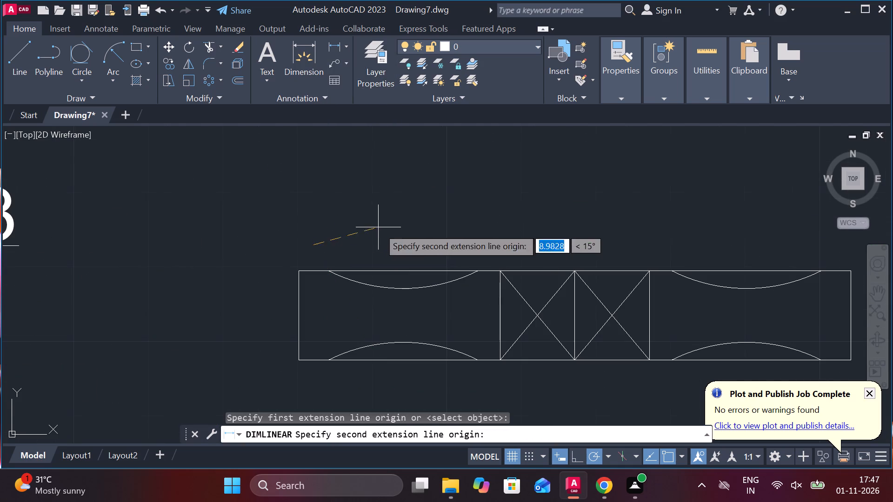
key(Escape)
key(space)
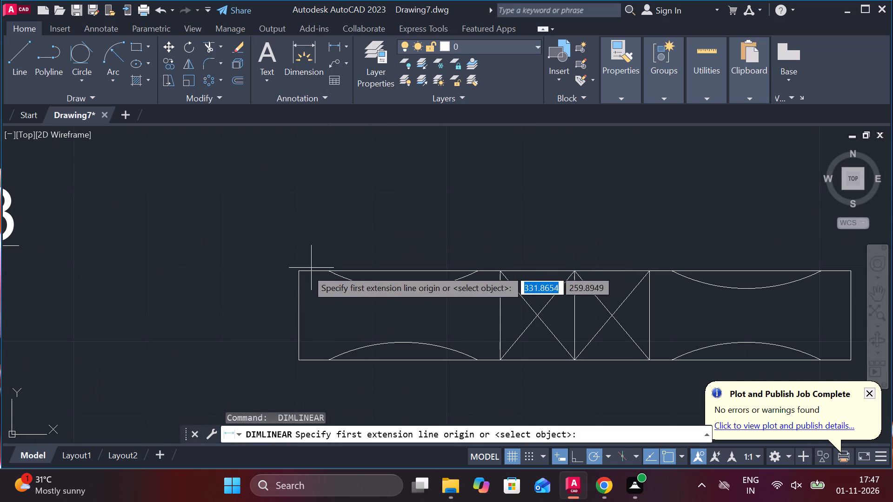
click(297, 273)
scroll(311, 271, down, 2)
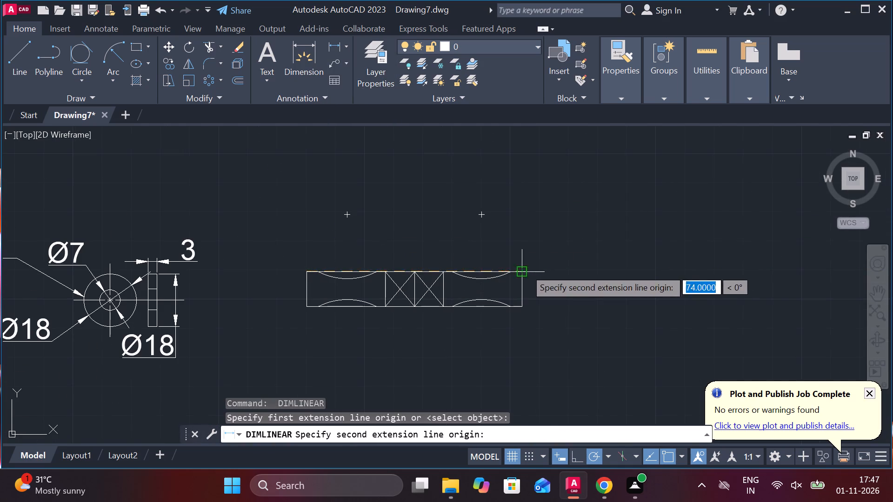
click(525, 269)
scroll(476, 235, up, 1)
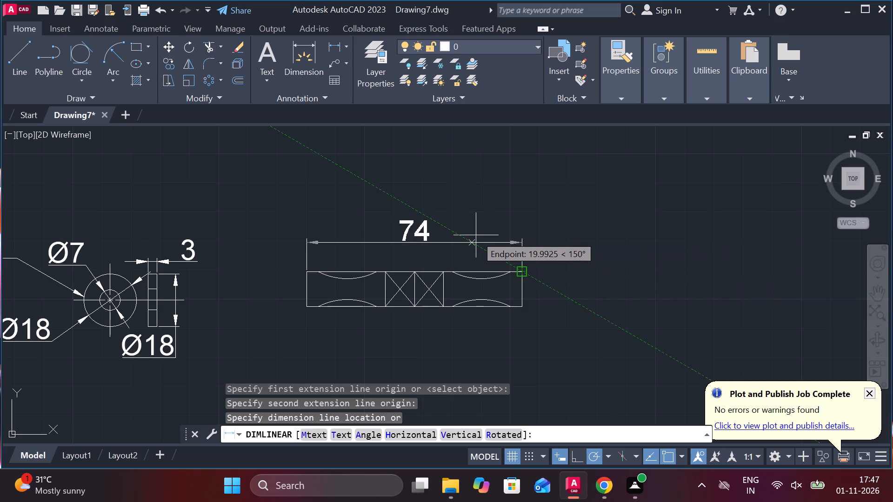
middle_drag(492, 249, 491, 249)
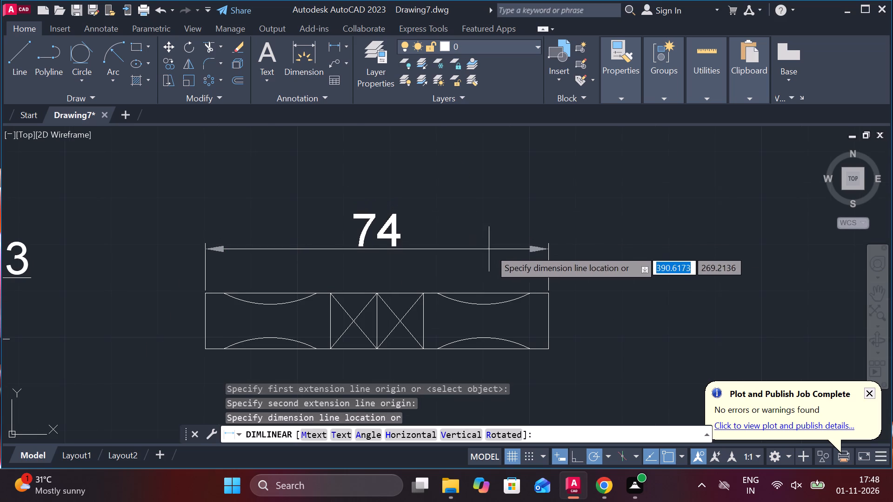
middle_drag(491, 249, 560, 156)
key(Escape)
Add a linear dimension across the part's full width below it and prefix its text with the diameter symbol.
key(space)
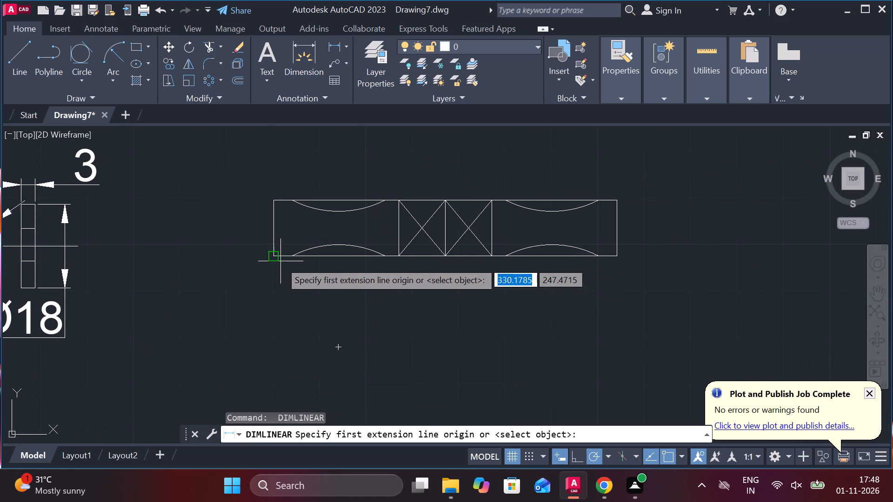
click(277, 259)
click(618, 256)
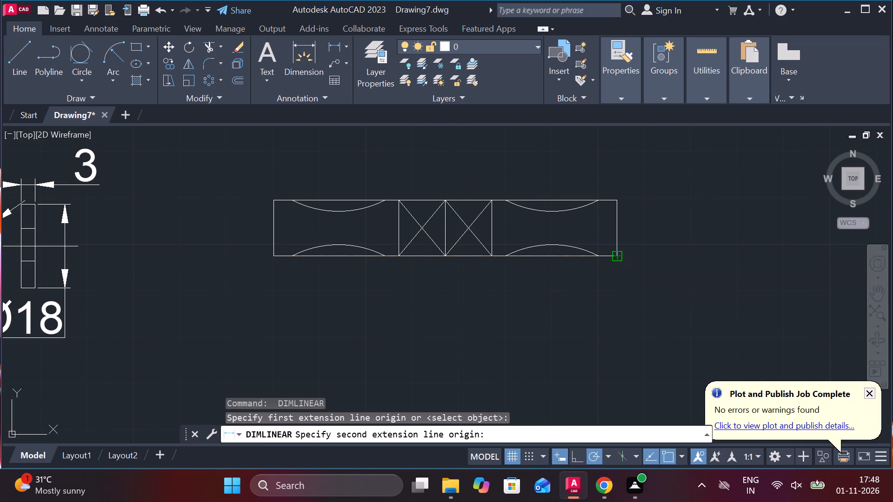
click(579, 325)
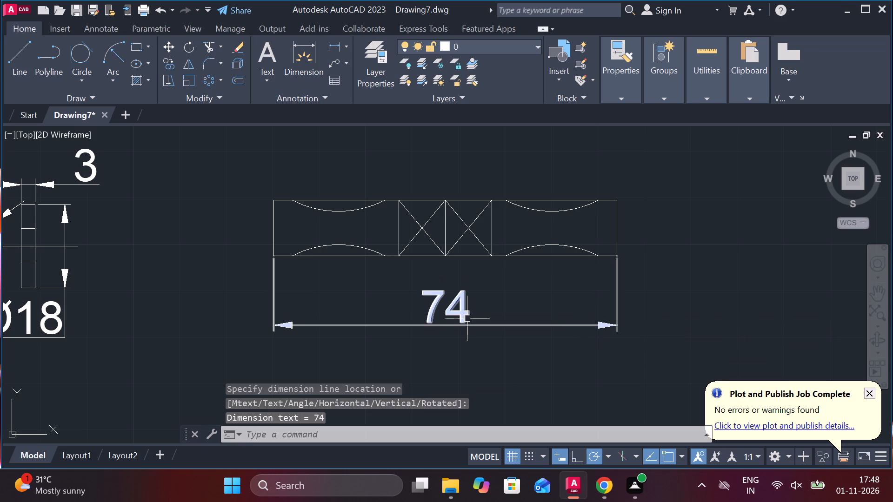
double_click(467, 318)
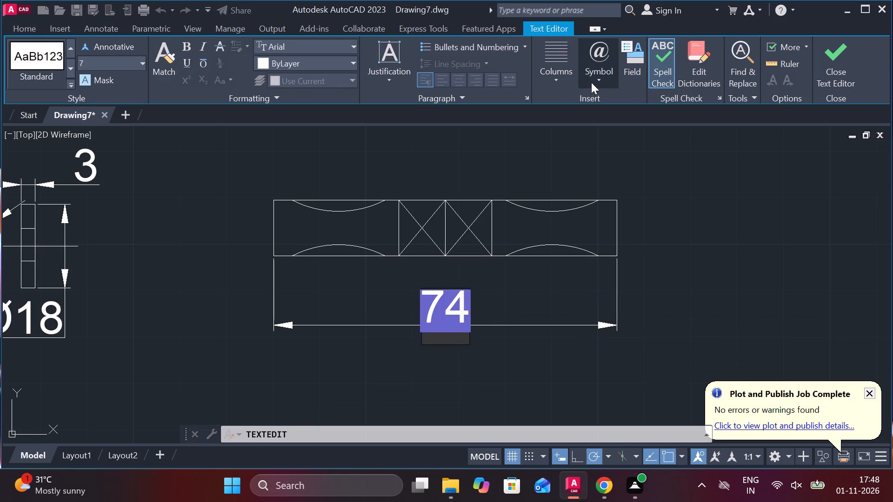
click(591, 82)
click(615, 133)
click(819, 48)
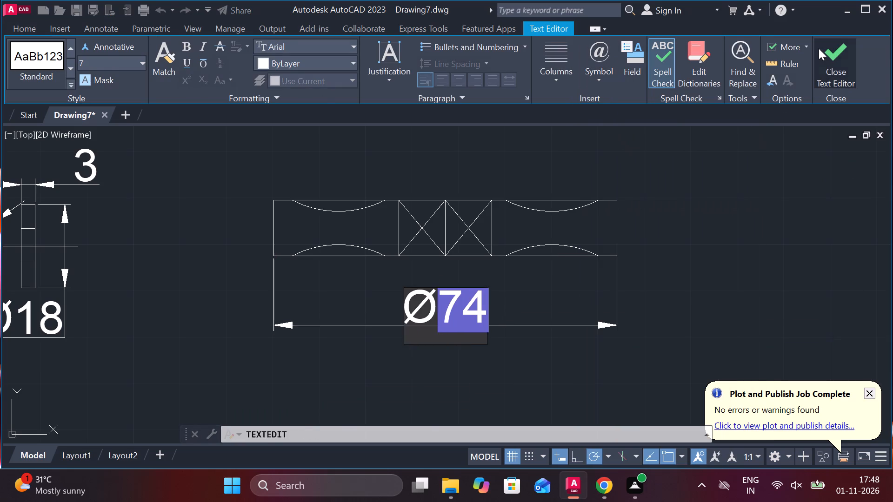
Add a linear dimension above the part between the outermost ends of the two upper arcs, prefixed with the diameter symbol.
click(336, 43)
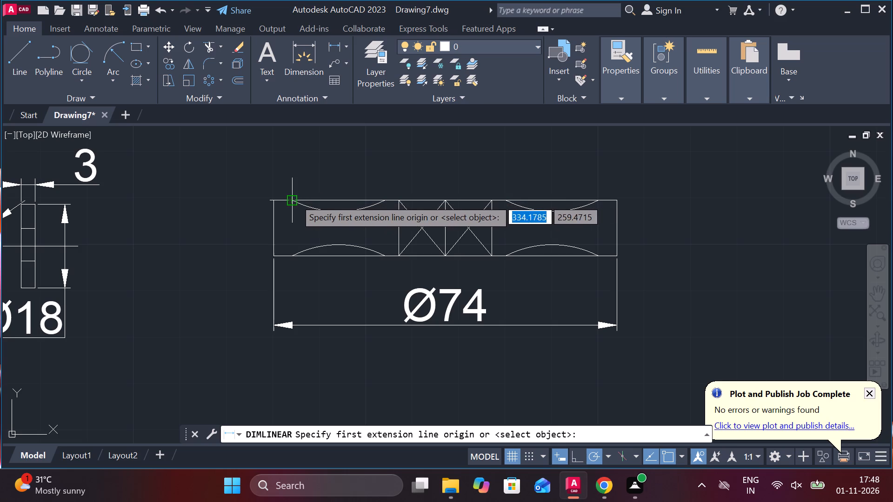
scroll(289, 197, up, 2)
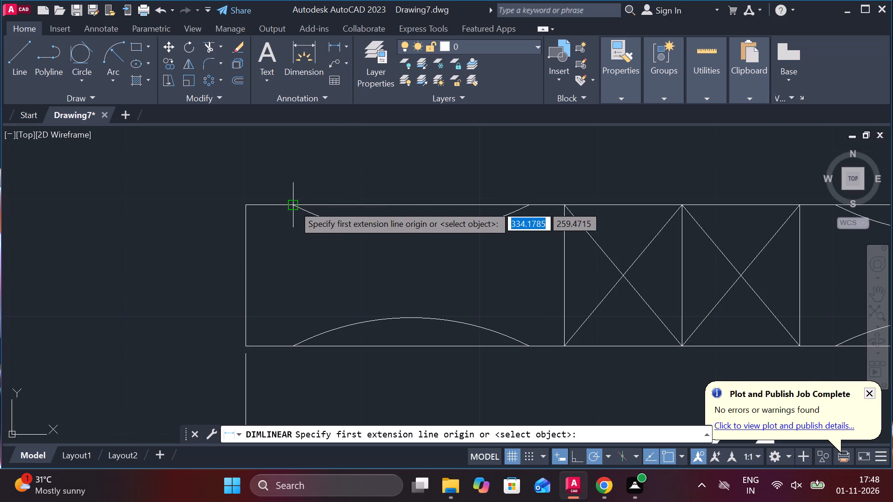
click(293, 203)
scroll(293, 199, down, 3)
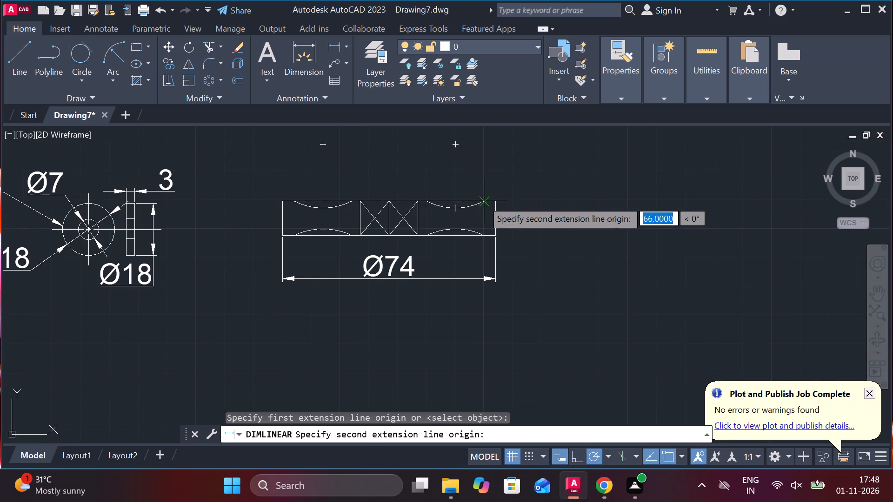
click(482, 200)
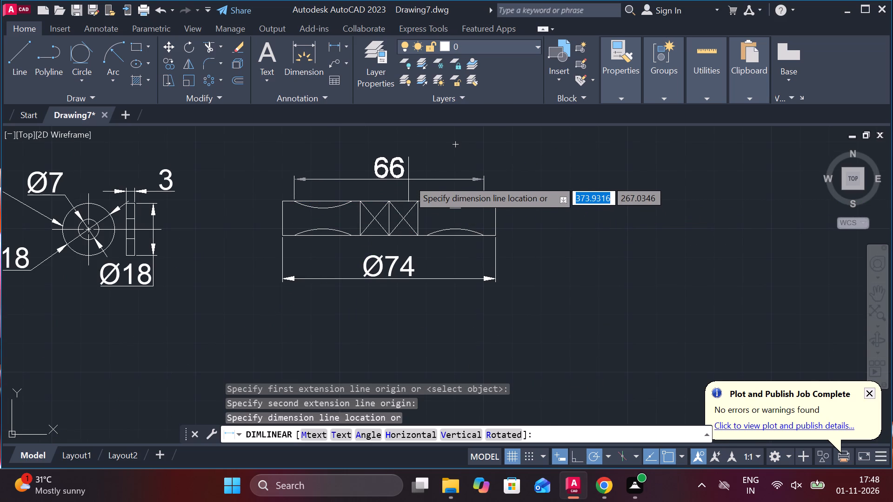
click(411, 166)
scroll(413, 167, up, 1)
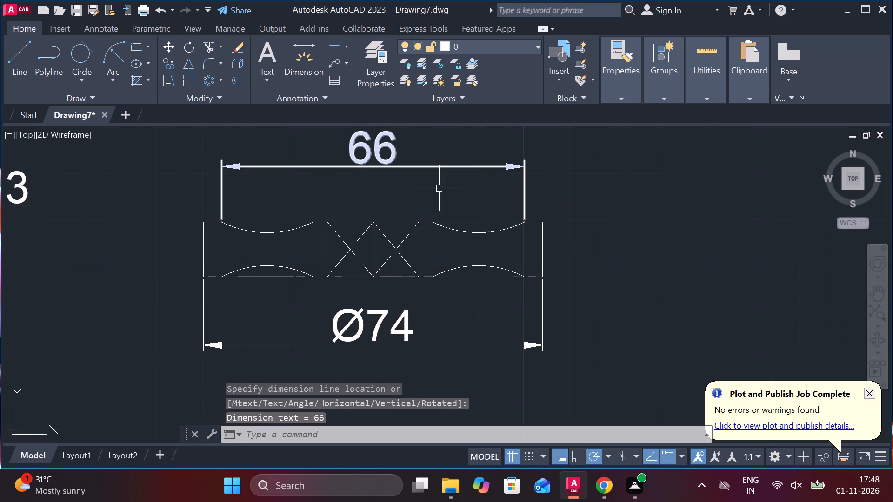
double_click(383, 150)
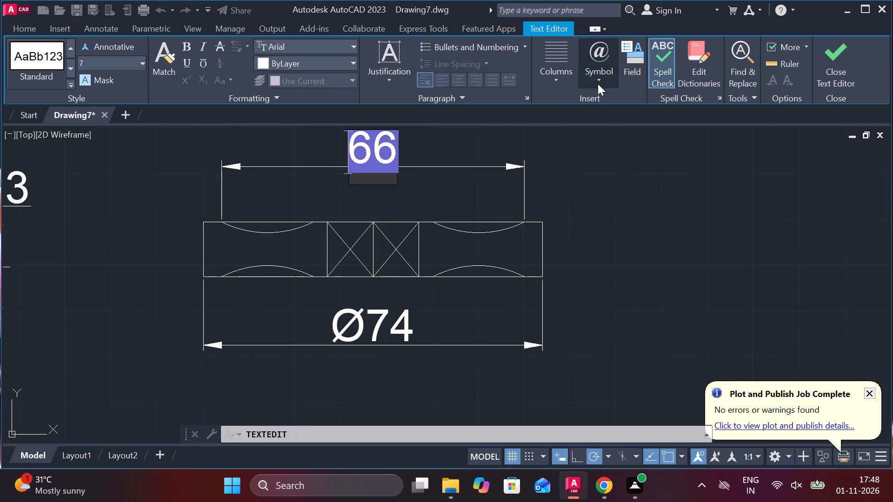
click(598, 80)
click(627, 129)
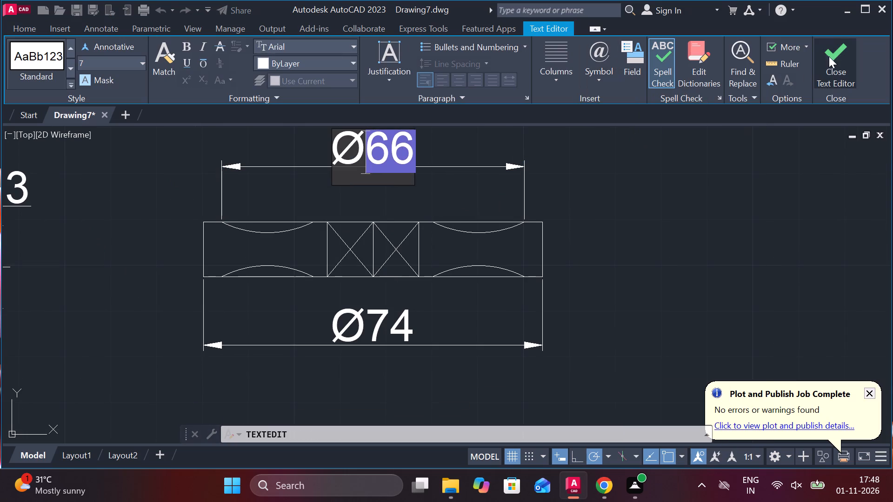
click(832, 55)
Add a linear dimension above the part between the inner ends of the two upper arcs, prefixed with the diameter symbol.
click(335, 43)
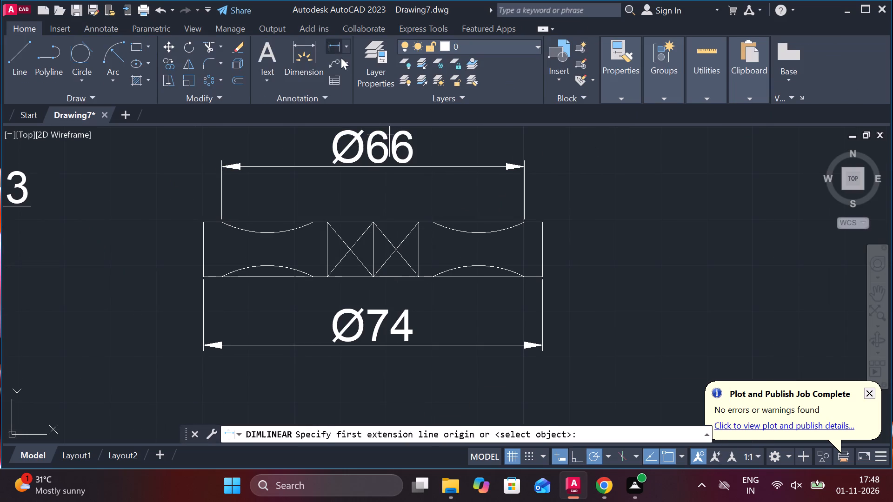
click(311, 225)
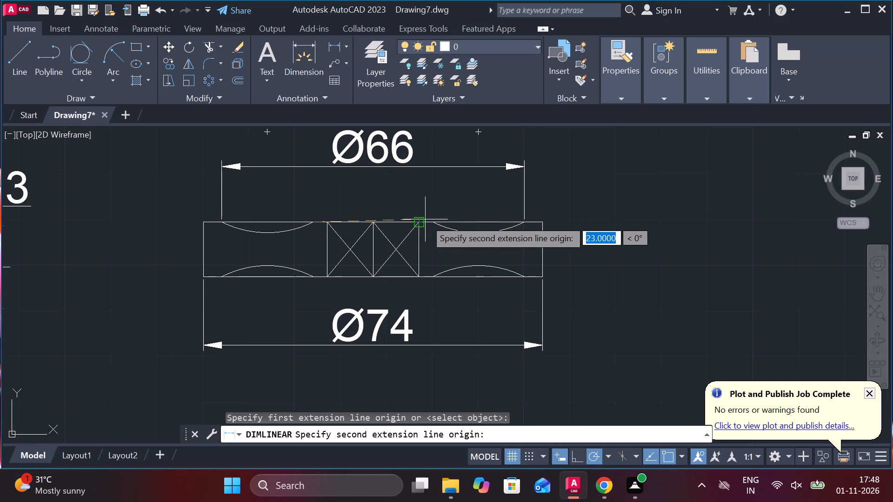
click(434, 221)
click(405, 208)
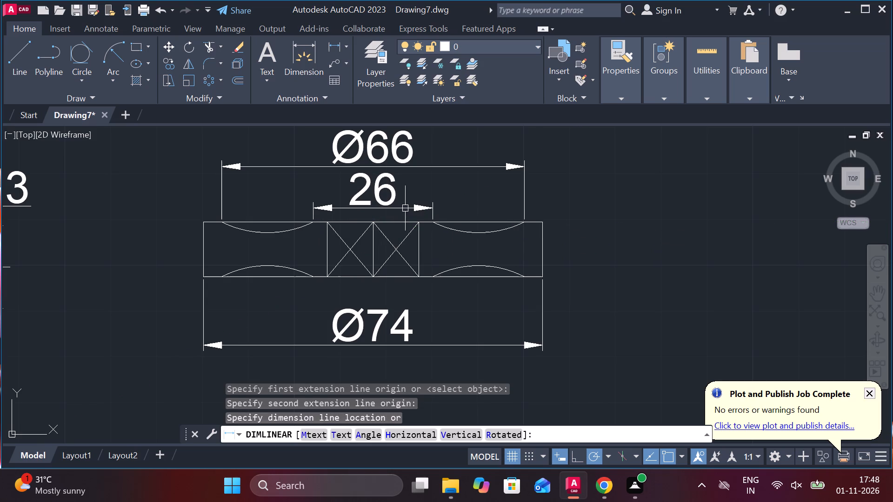
middle_drag(441, 203, 467, 251)
double_click(412, 249)
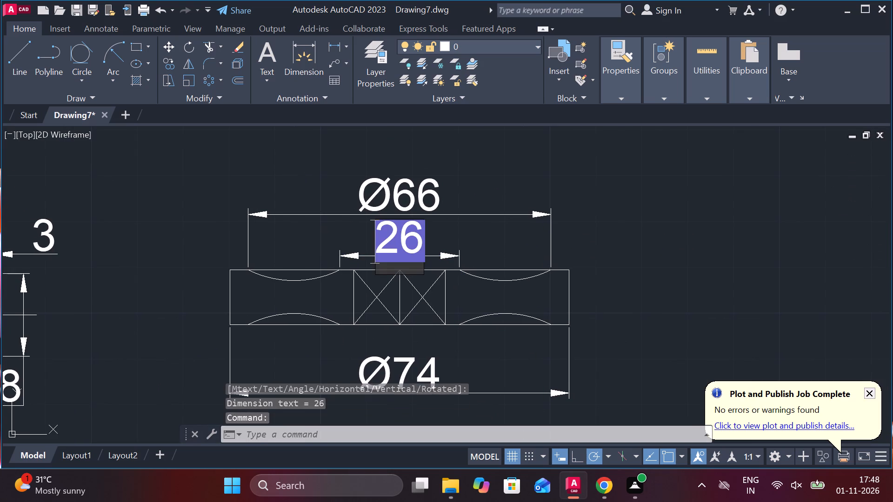
click(593, 76)
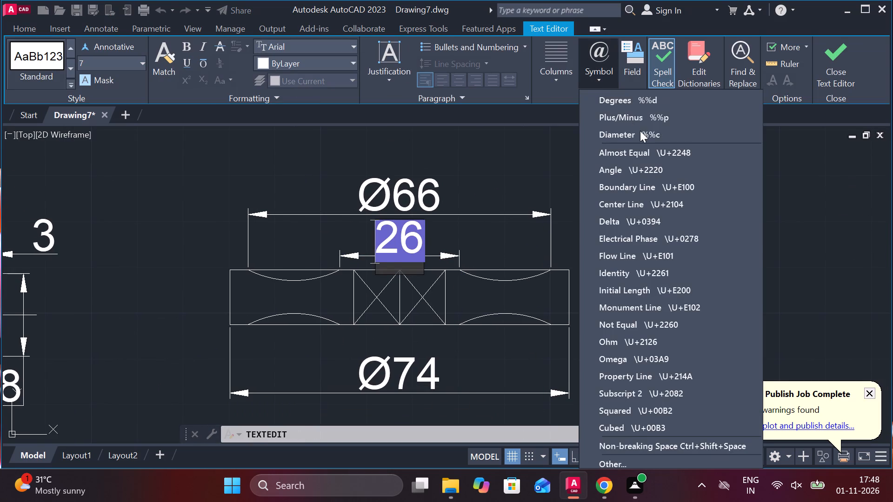
click(640, 131)
click(818, 70)
key(Escape)
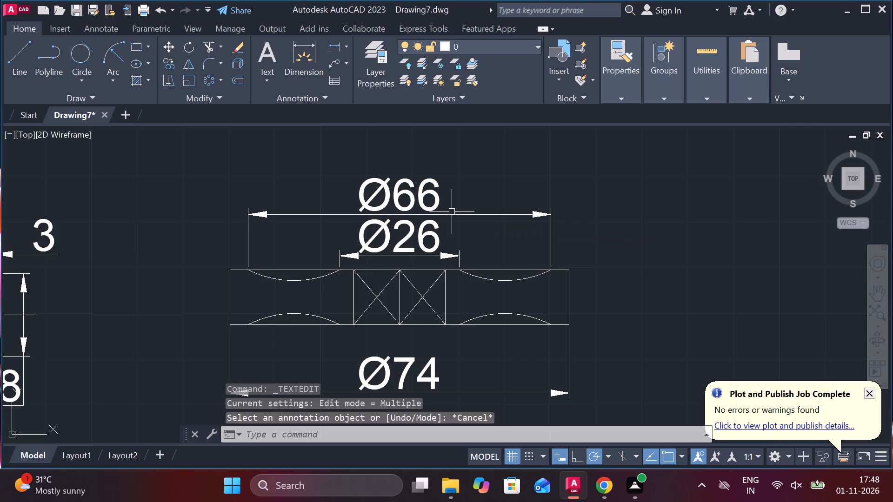
Raise the two diameter dimensions above the part so they sit farther from it and from each other.
click(448, 213)
click(400, 192)
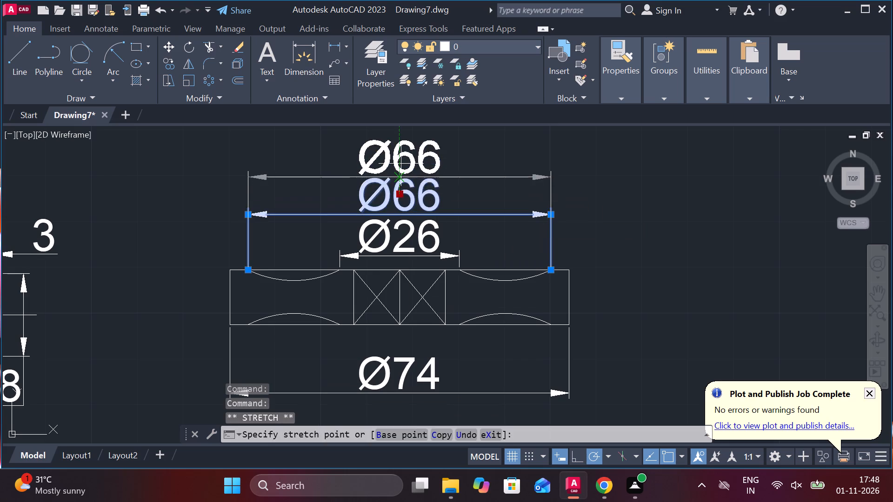
click(401, 163)
key(Escape)
click(409, 229)
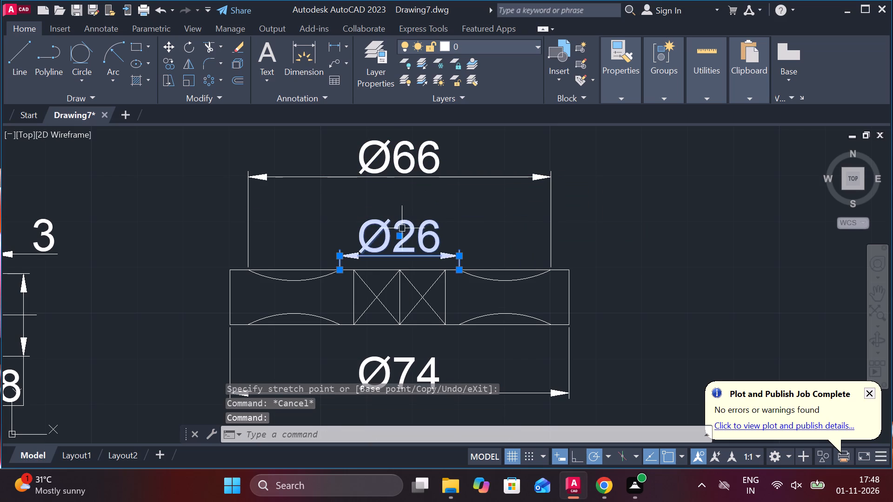
click(398, 234)
click(399, 226)
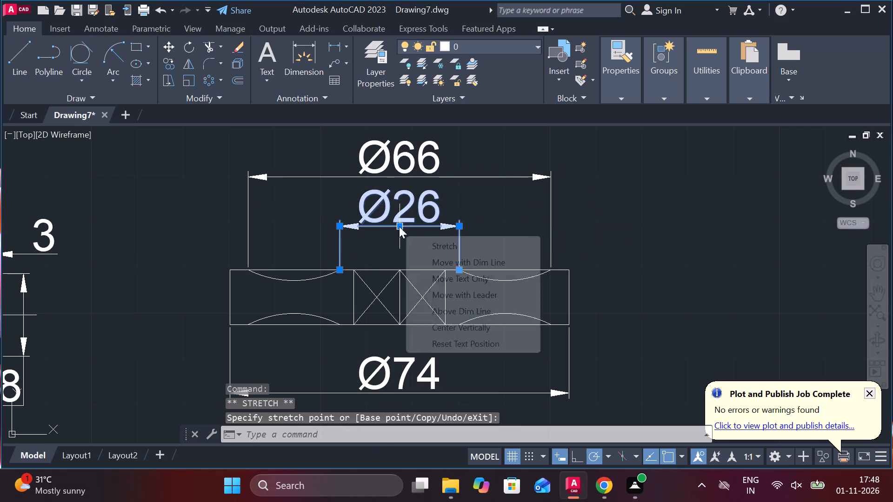
key(Escape)
scroll(531, 232, down, 1)
key(Escape)
Add a vertical linear dimension for the part's height beside its left edge.
middle_drag(455, 240, 460, 240)
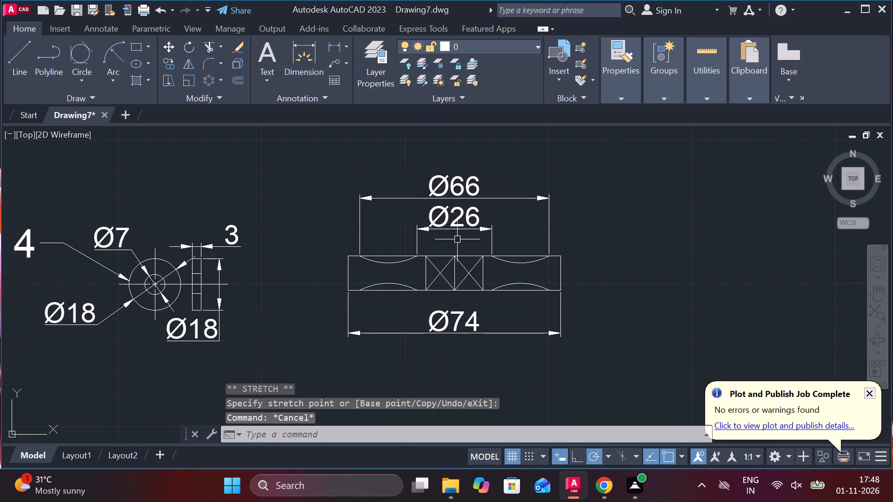
click(336, 39)
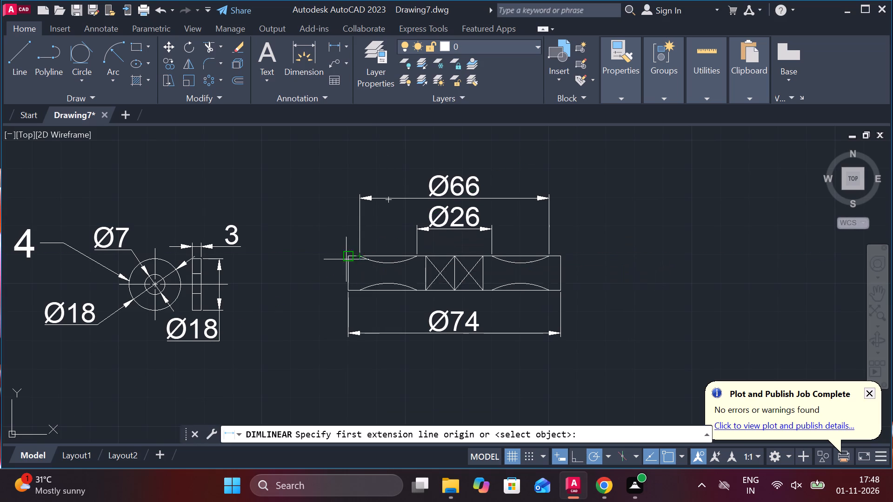
click(346, 259)
click(351, 291)
click(324, 277)
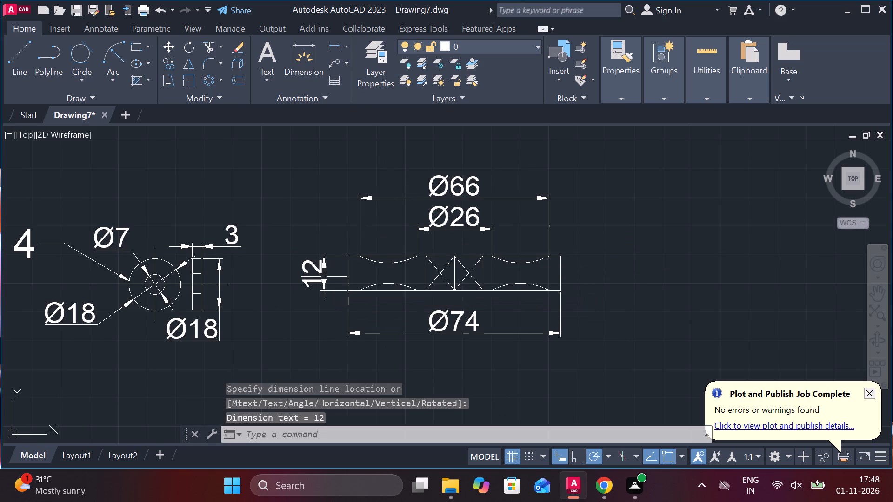
Add a radius dimension to the part's lower right arc, placing its text below the part.
middle_drag(456, 323, 450, 289)
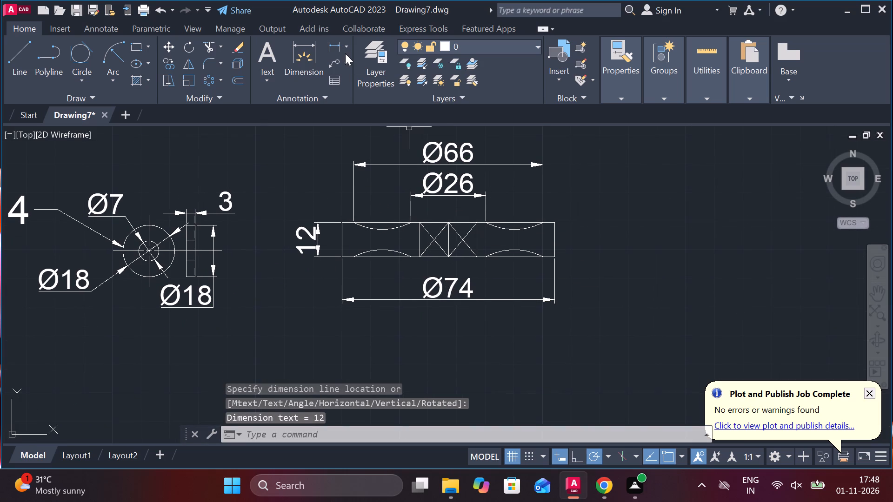
click(345, 53)
click(345, 53)
click(347, 44)
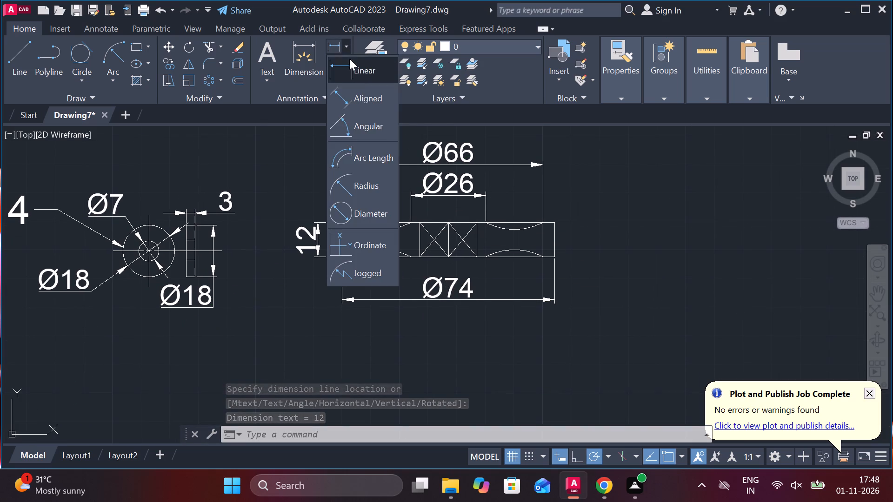
click(374, 185)
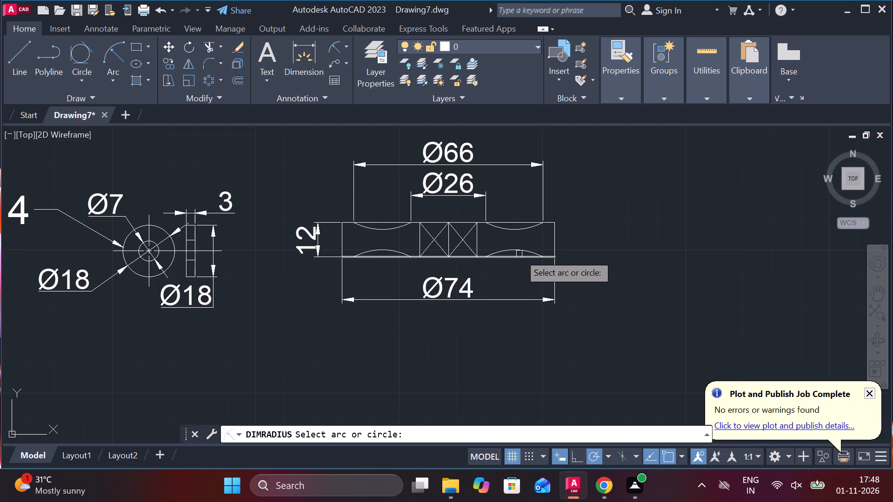
click(518, 252)
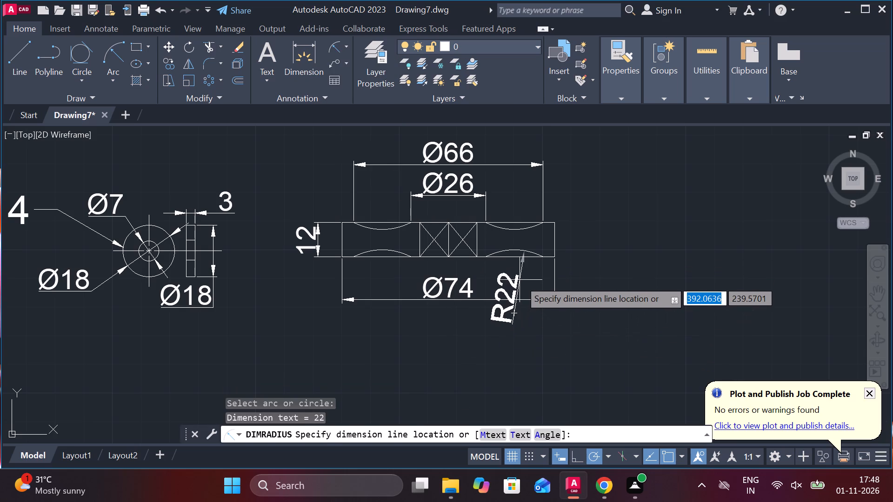
click(520, 281)
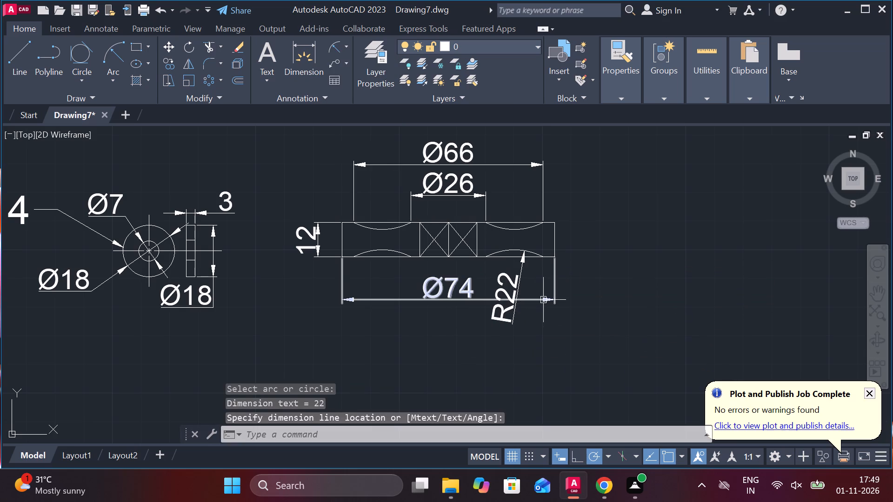
key(Escape)
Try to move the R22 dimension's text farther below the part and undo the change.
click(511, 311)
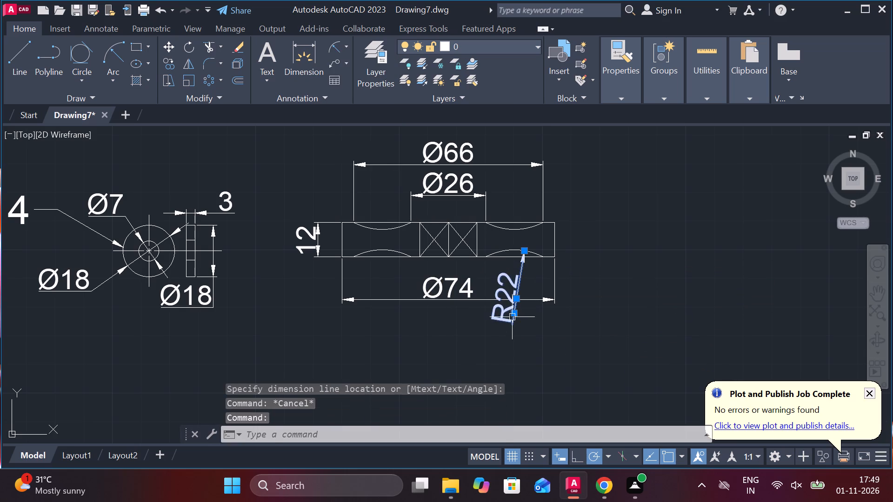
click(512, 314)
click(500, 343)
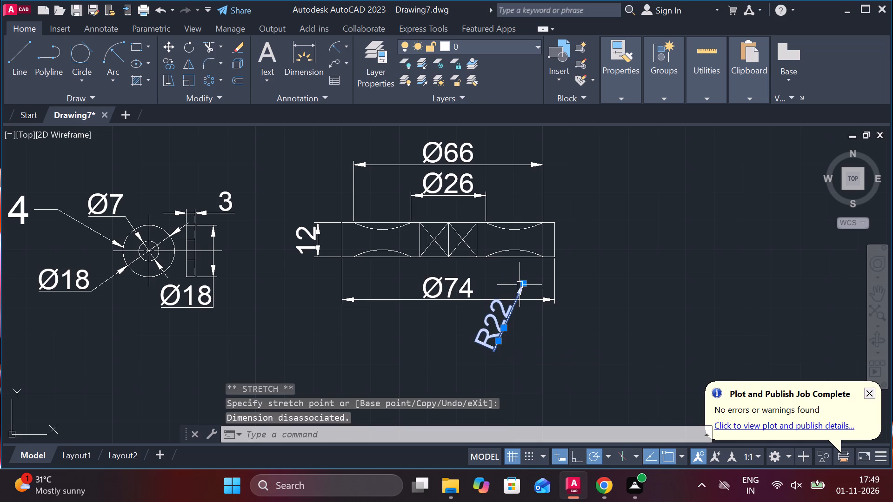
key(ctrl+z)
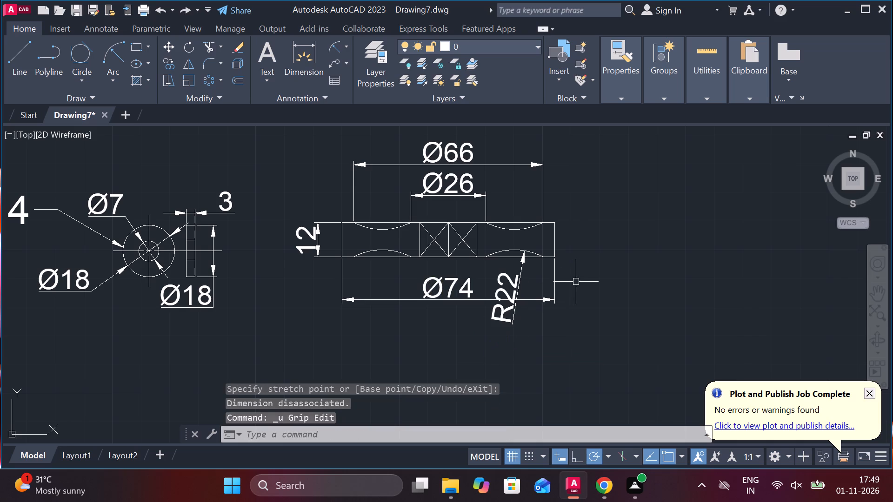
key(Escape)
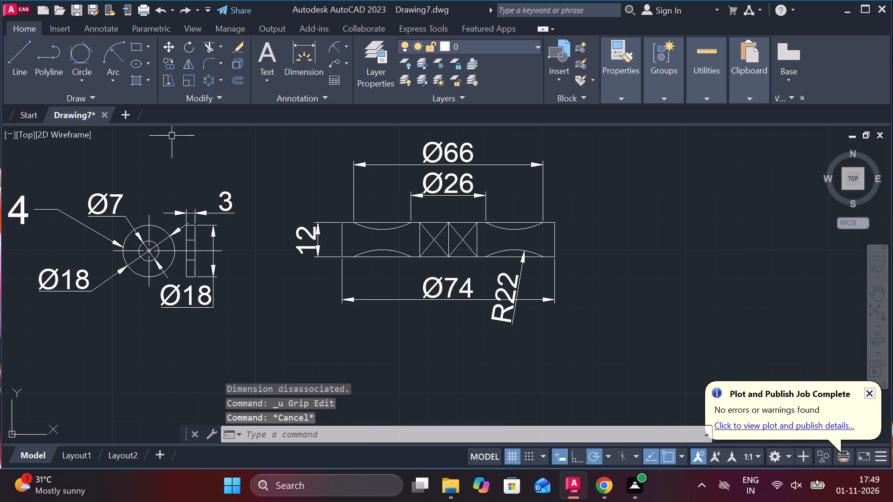
Hatch the two solid areas on either side of the part's crossed centre with the ANSI31 pattern.
click(133, 79)
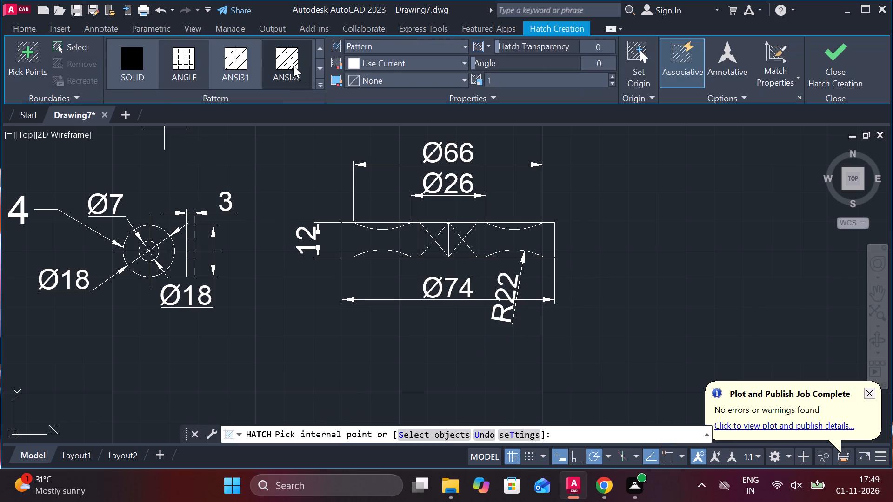
click(248, 59)
click(354, 239)
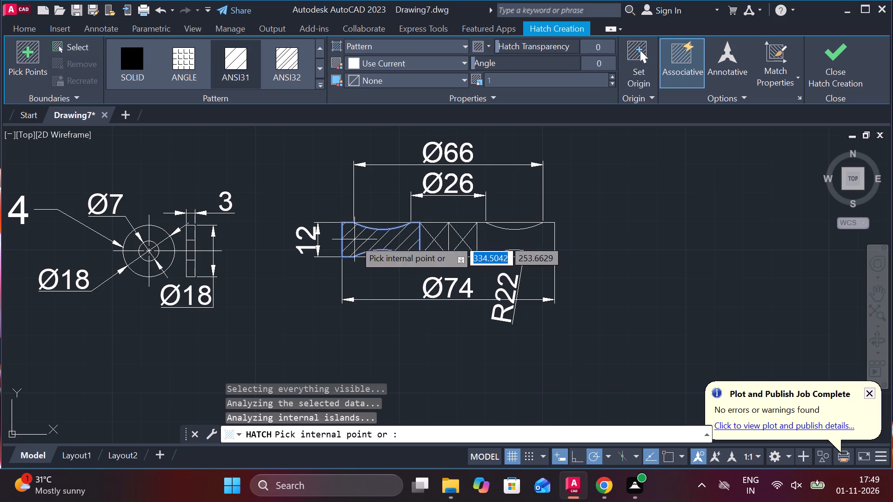
click(506, 247)
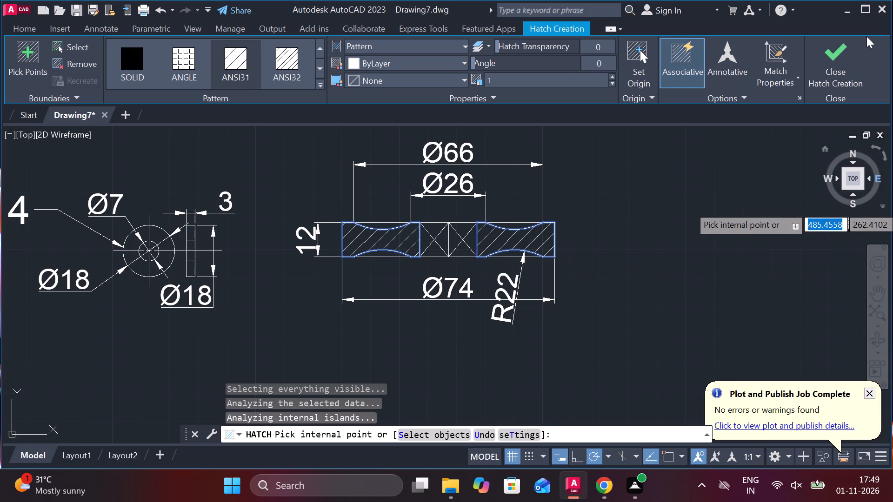
click(846, 54)
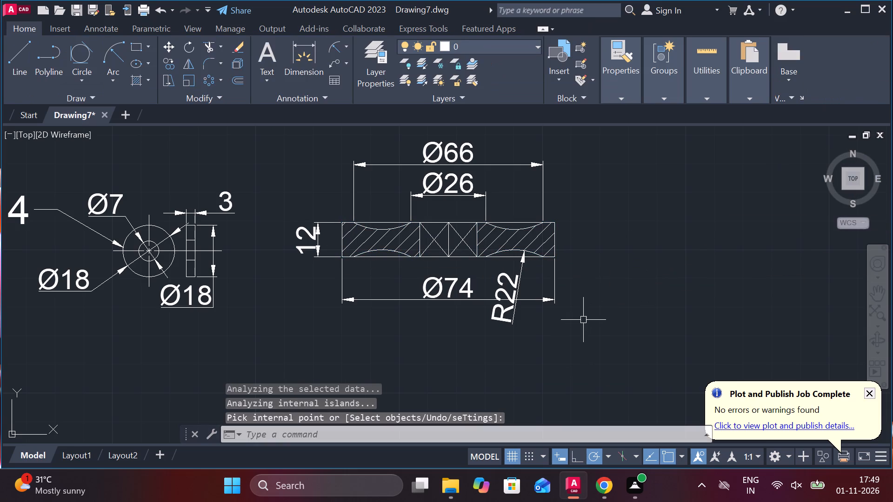
Add a multileader from the hatched part's upper left corner, labelled 2 with text height 10.
scroll(583, 318, down, 1)
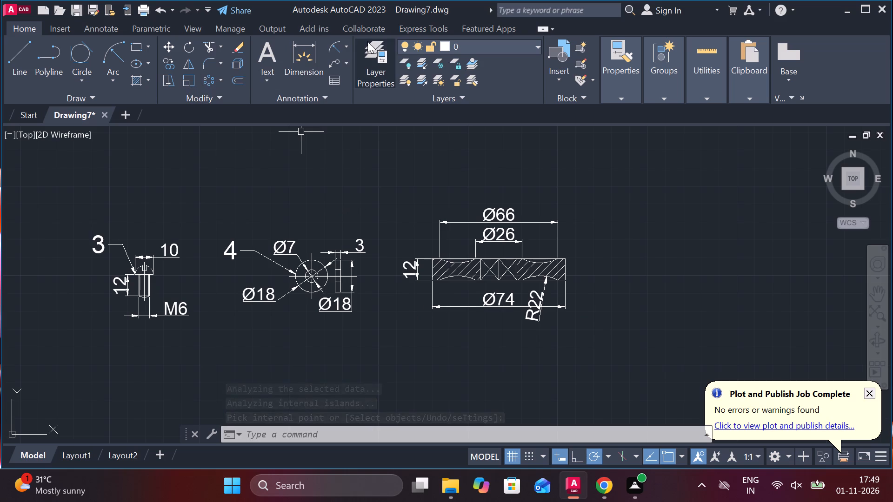
click(330, 60)
scroll(465, 278, up, 2)
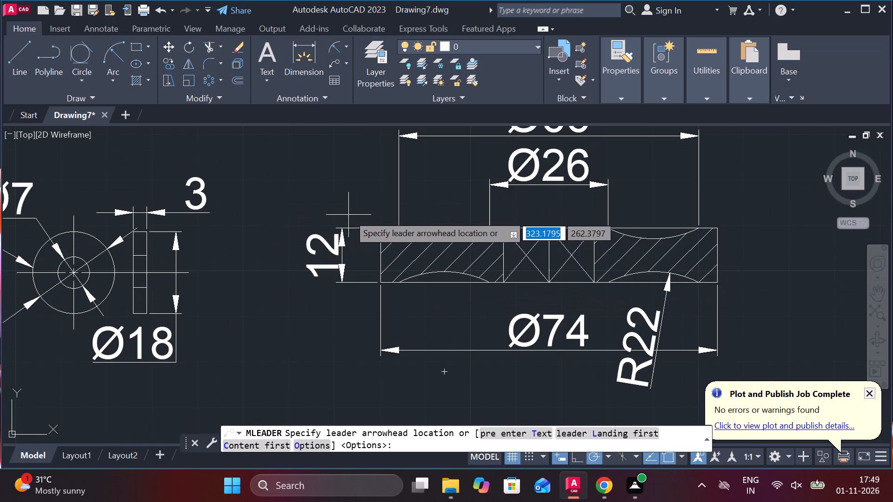
click(383, 224)
middle_drag(365, 184, 401, 255)
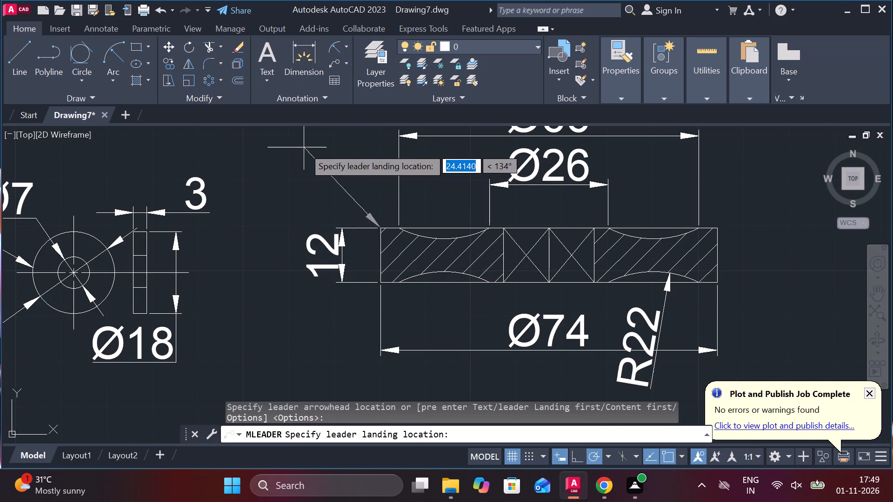
middle_drag(308, 148, 375, 233)
click(377, 211)
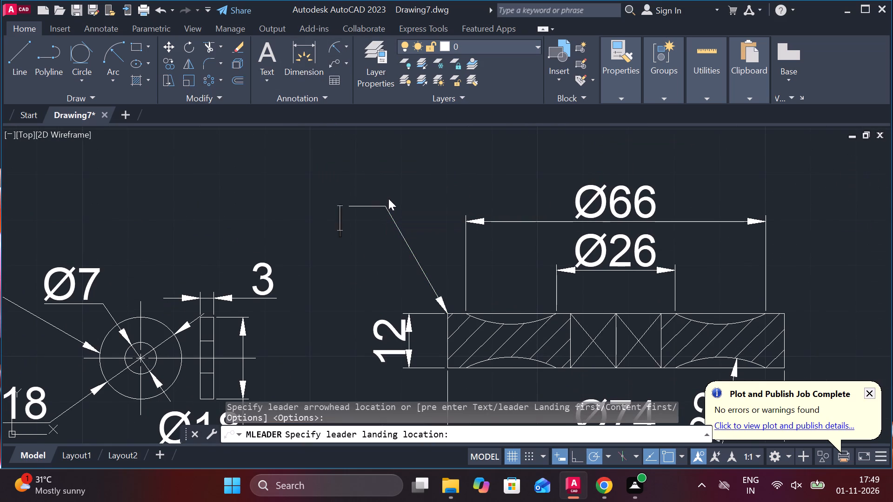
click(110, 64)
text(10)
key(Return)
key(2)
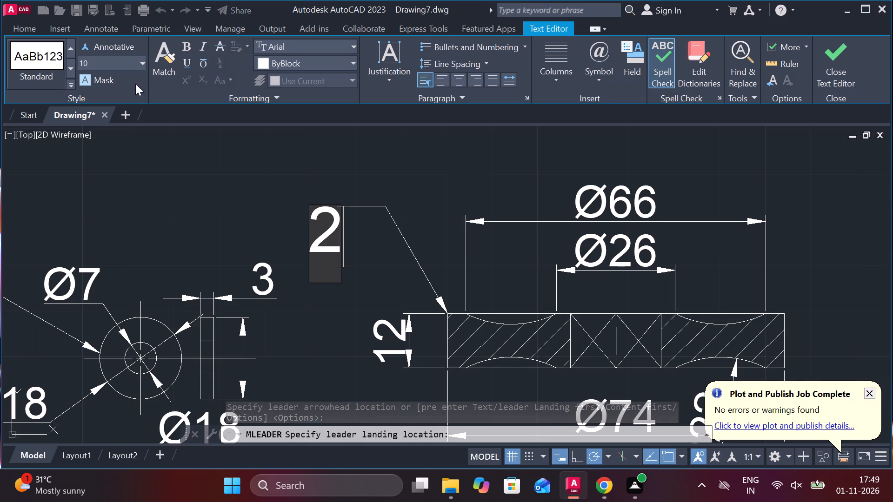
click(855, 59)
Draw a closed rectangle 14 wide and 19 high with lines in the empty space to the right of part 2.
scroll(804, 95, down, 2)
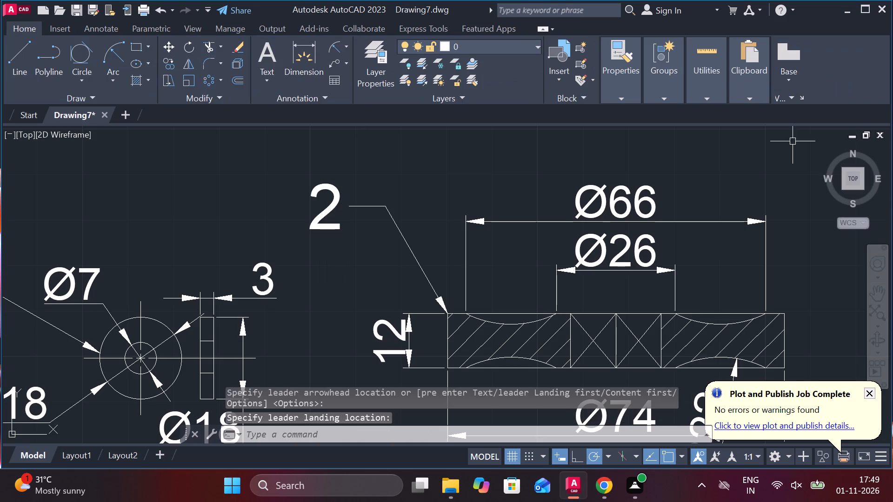
scroll(720, 189, down, 2)
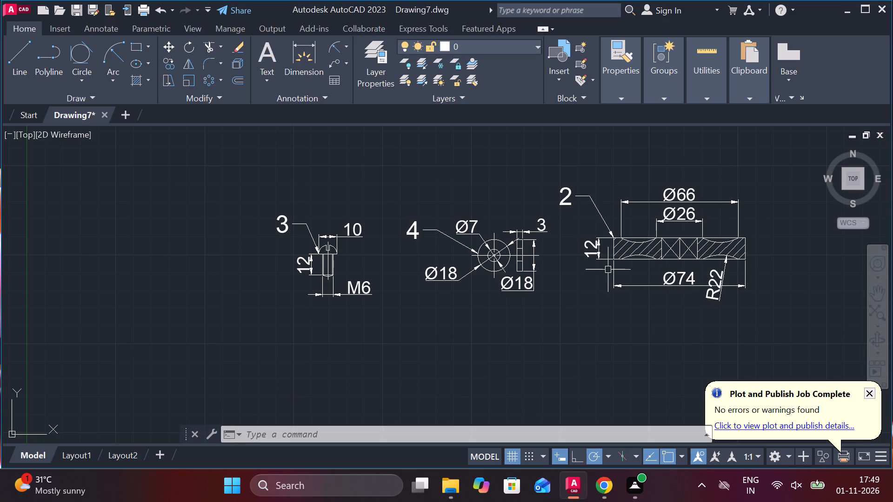
middle_drag(598, 277, 537, 271)
middle_drag(564, 260, 459, 260)
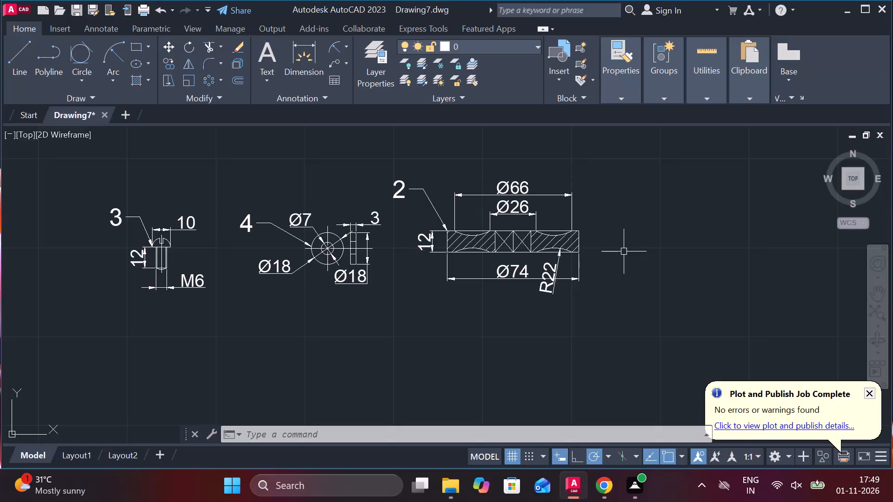
middle_drag(648, 270, 594, 271)
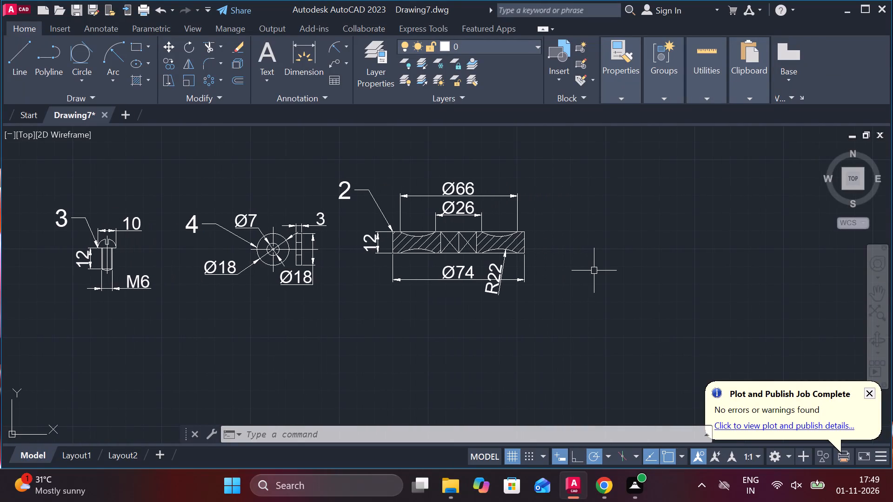
middle_drag(594, 271, 510, 287)
middle_drag(535, 276, 474, 279)
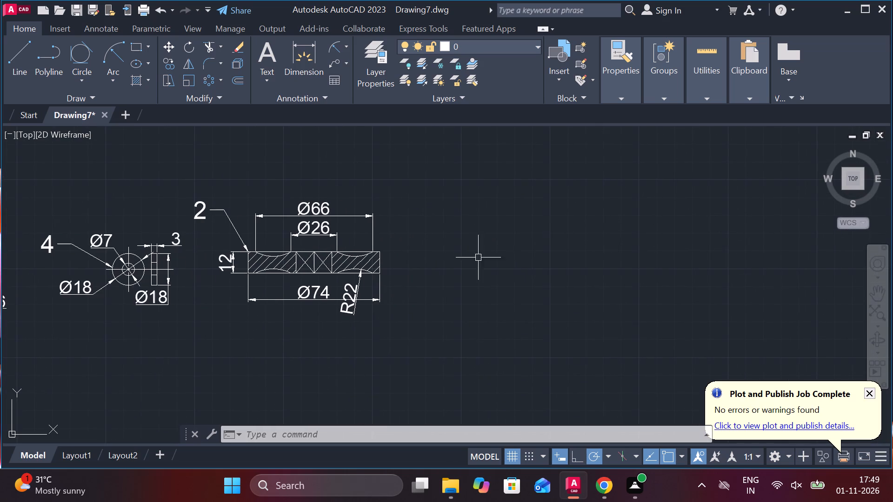
key(l)
key(Return)
click(475, 186)
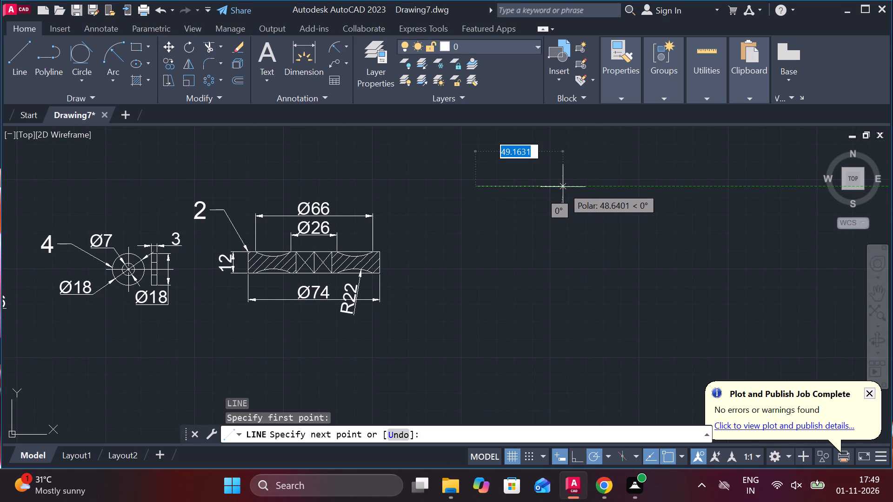
text(14)
key(space)
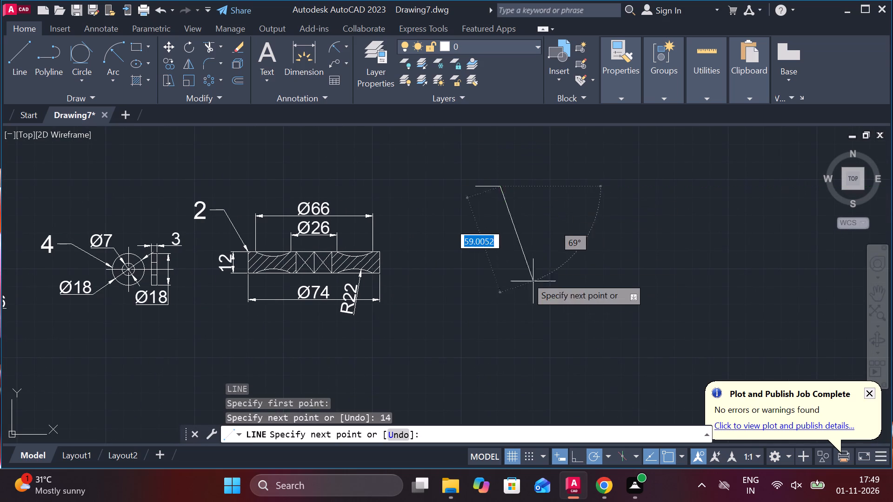
text(19)
key(space)
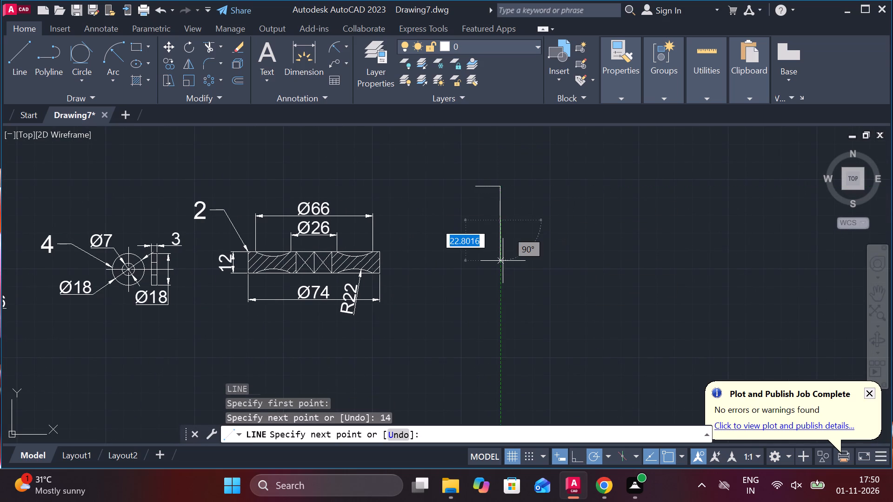
scroll(493, 191, up, 1)
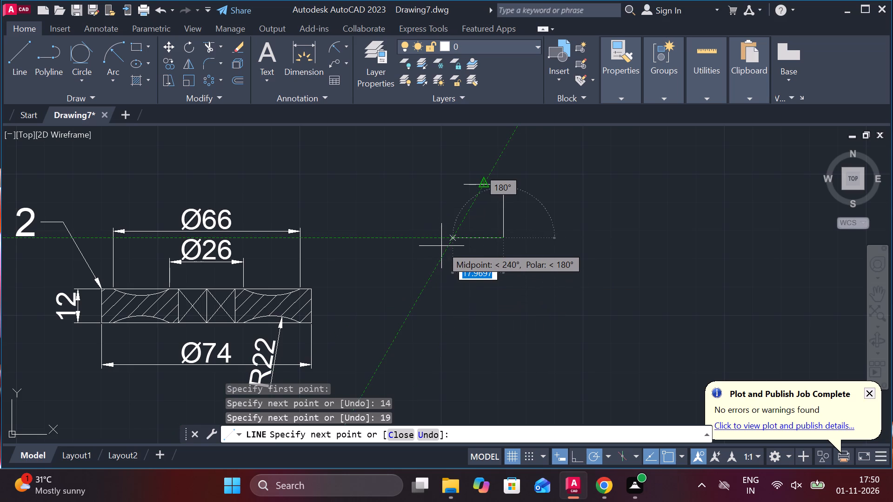
text(14)
key(space)
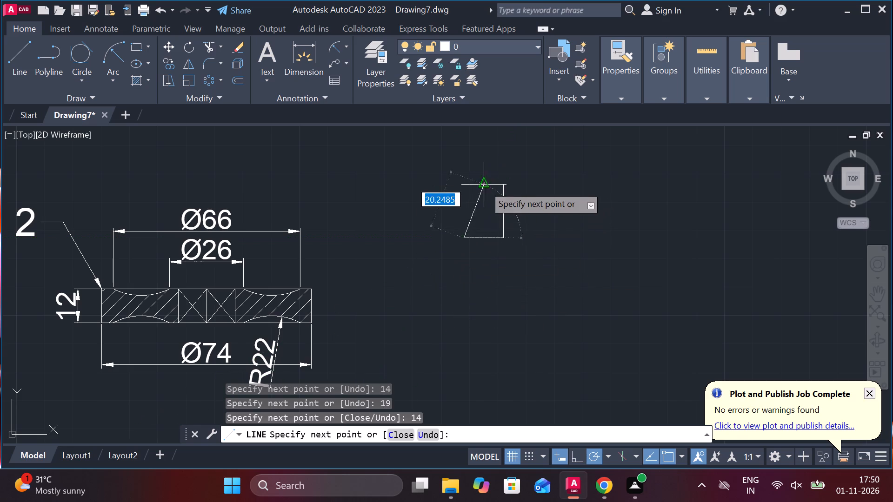
click(465, 185)
scroll(446, 179, up, 2)
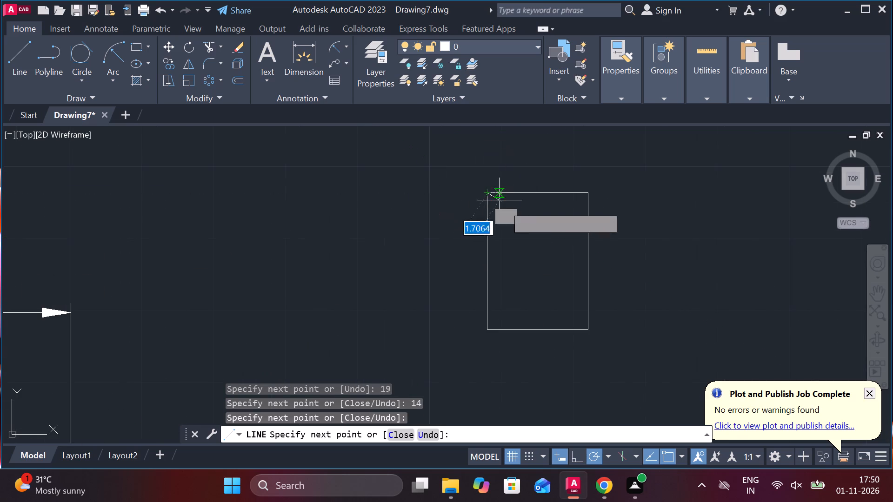
key(Escape)
Draw a vertical line 11 long downward from the midpoint of the rectangle's top edge.
middle_drag(522, 229, 486, 231)
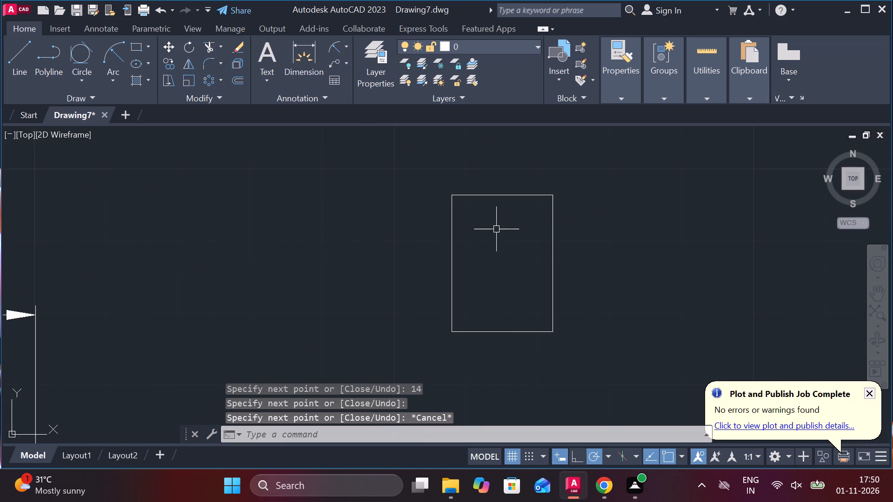
key(l)
key(Return)
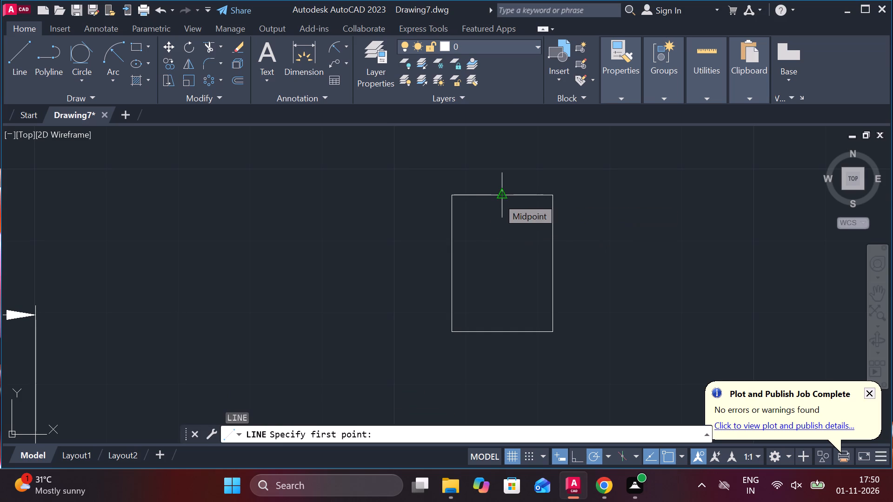
click(498, 198)
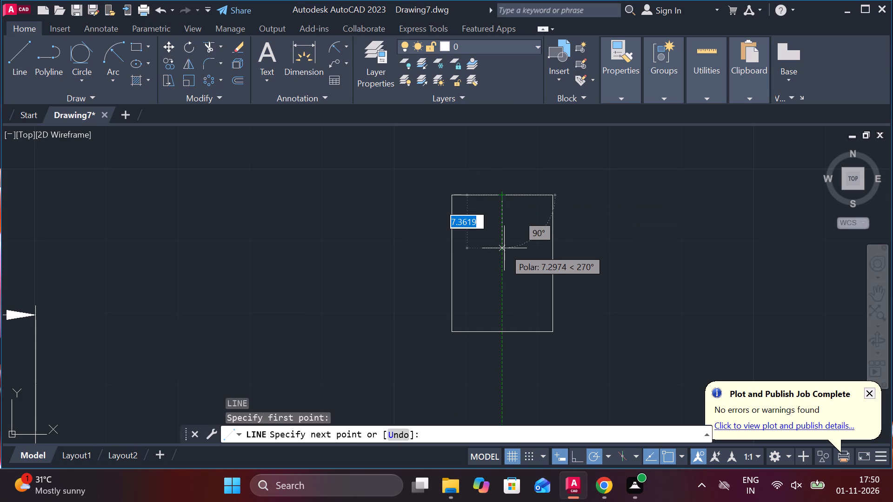
text(11)
key(space)
key(Escape)
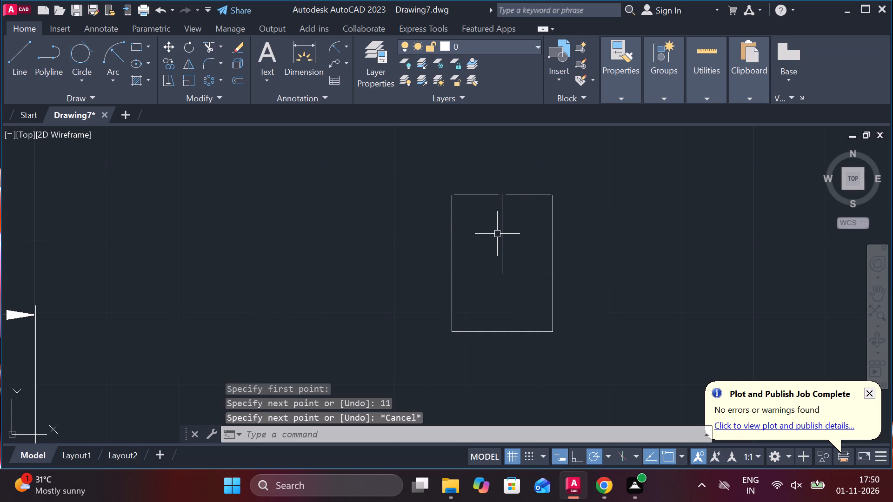
Offset the vertical centre line by 3 to both sides.
click(503, 221)
key(o)
key(Return)
key(Return)
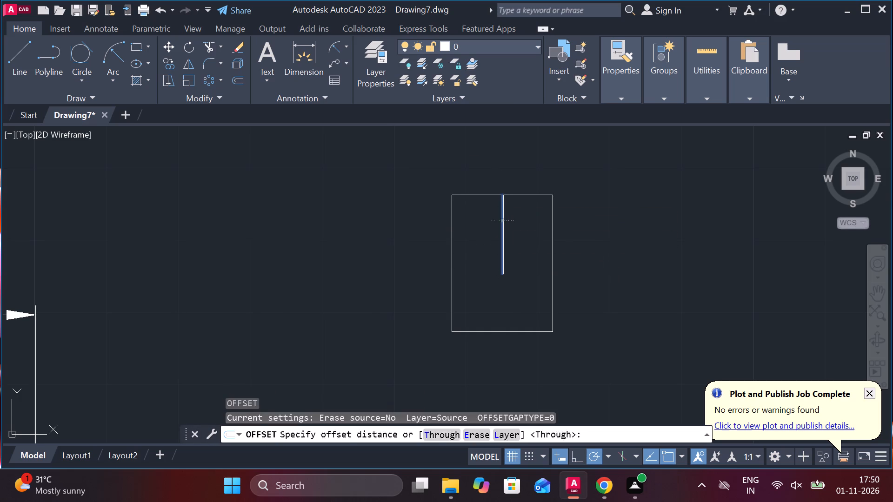
text(3)
key(space)
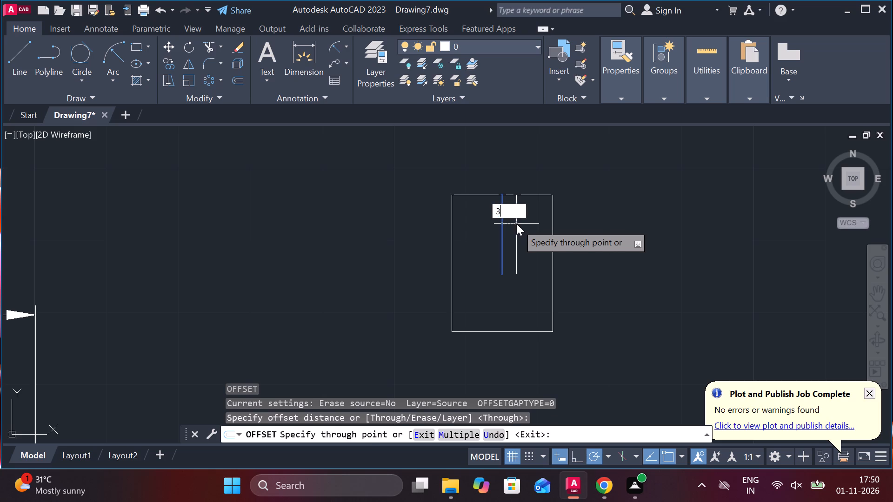
click(500, 218)
text(3)
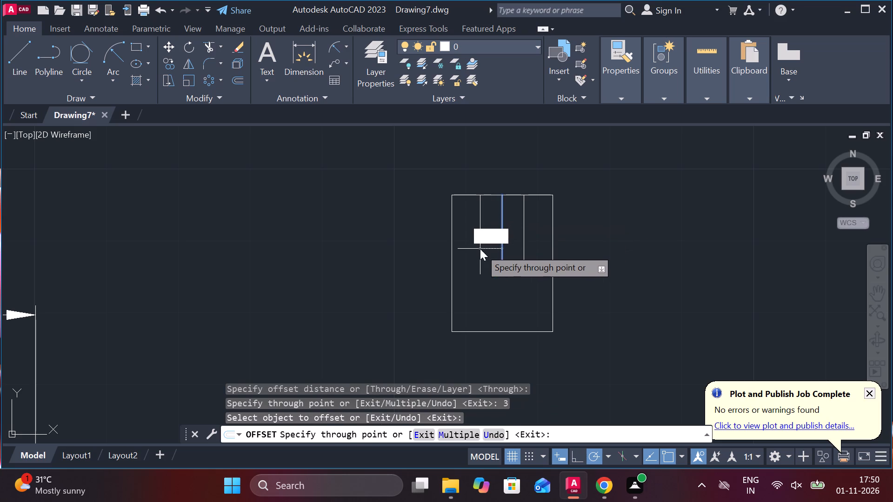
key(space)
middle_drag(496, 281, 467, 280)
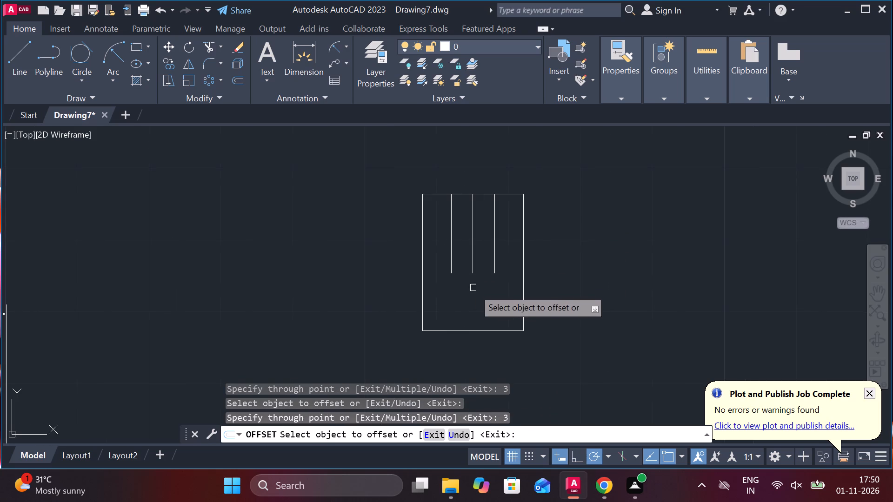
key(Escape)
Draw a horizontal line joining the lower ends of the two offset lines.
key(l)
key(Return)
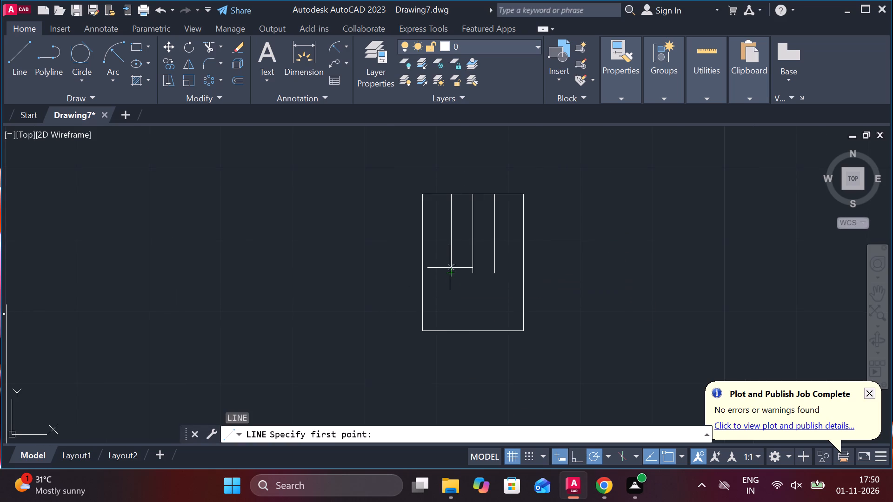
click(451, 270)
click(492, 270)
key(Escape)
Draw a V-shaped drill tip below the hole's bottom line, with both sloping lines at 30 degrees meeting on the centre line.
scroll(475, 287, up, 1)
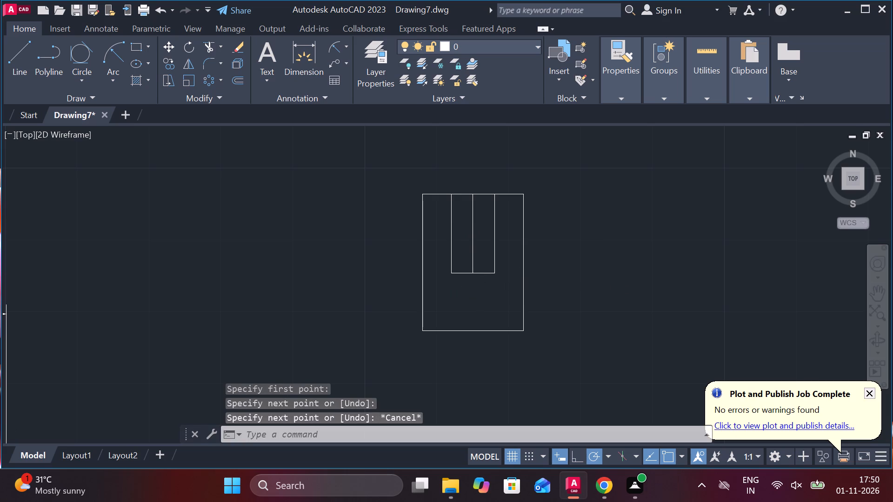
middle_drag(475, 287, 455, 301)
scroll(447, 293, up, 1)
key(space)
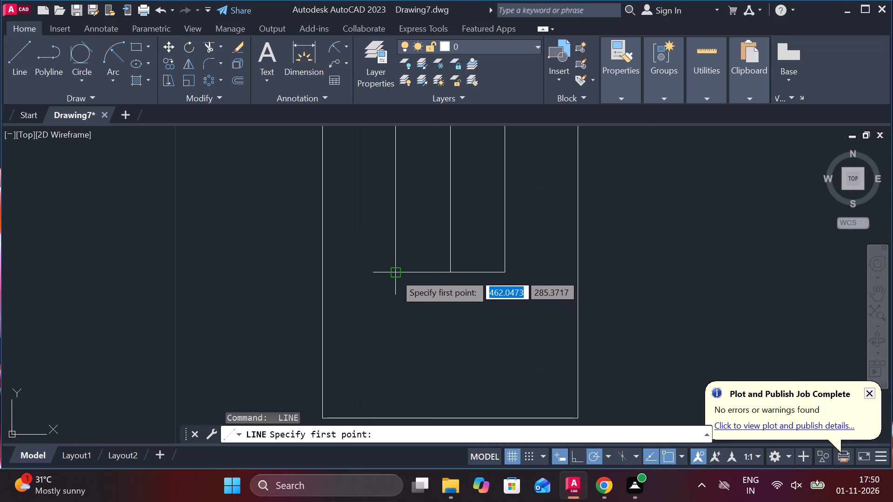
click(395, 274)
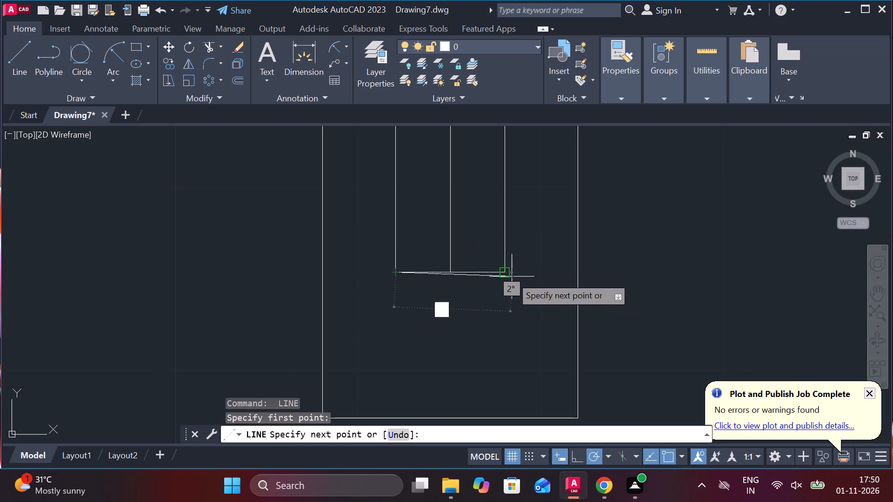
click(609, 451)
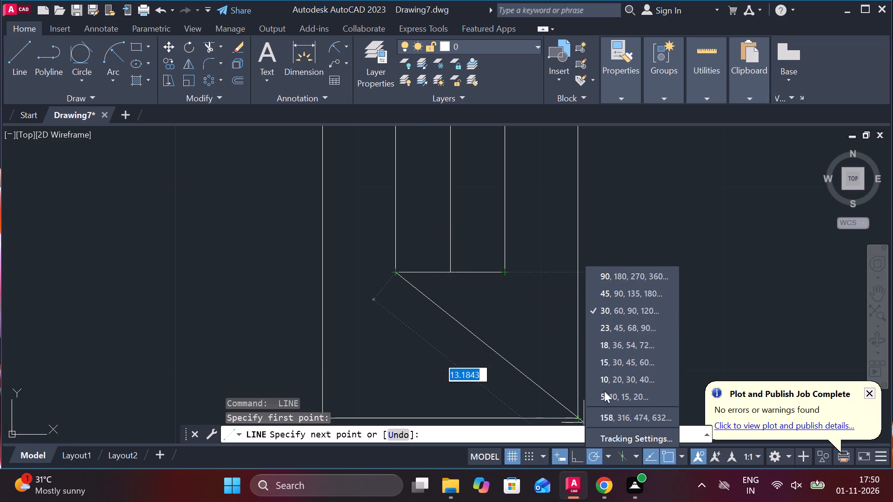
click(604, 312)
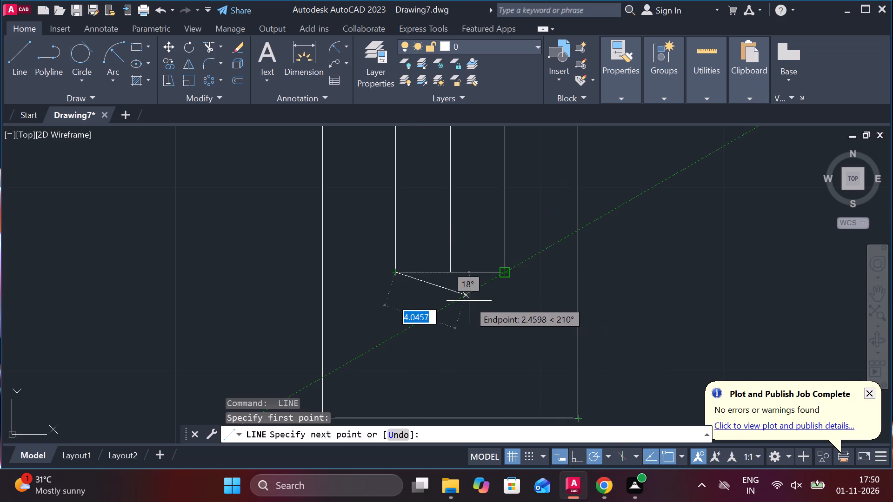
click(456, 302)
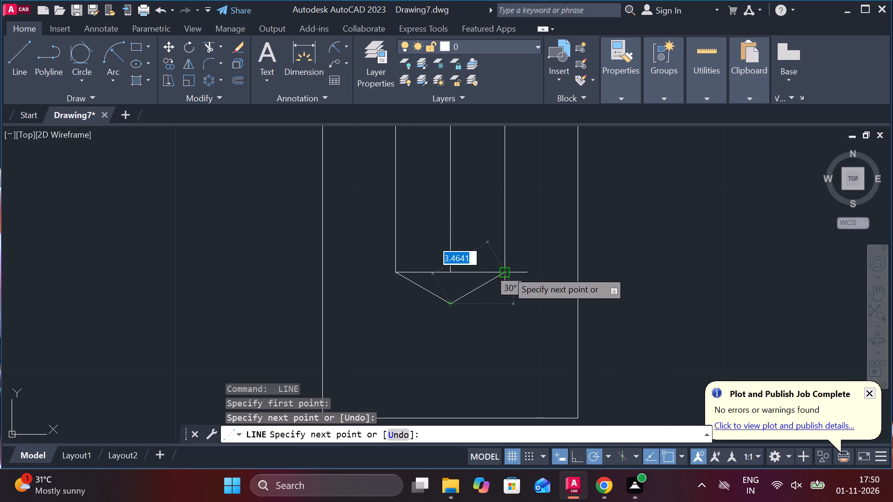
click(530, 258)
key(Escape)
Trim the overshooting end of the tip's sloping line beyond the hole's right corner.
text(TR)
key(space)
click(519, 267)
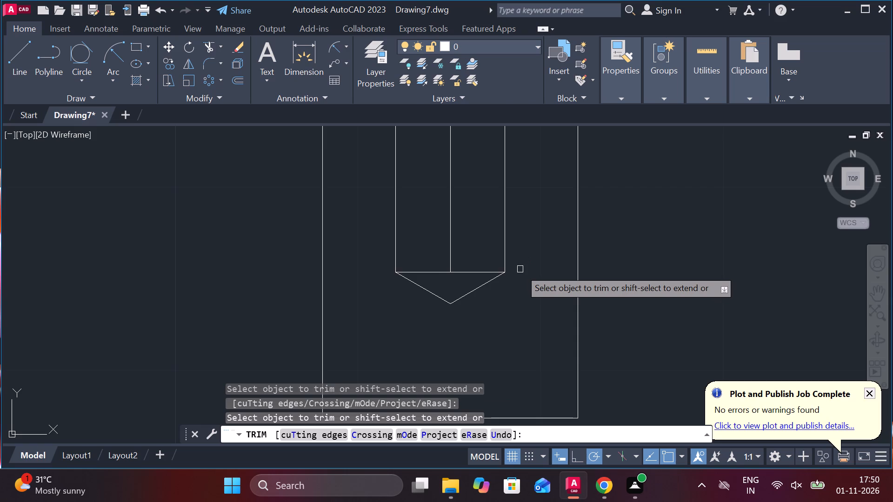
scroll(520, 269, down, 2)
middle_drag(529, 309, 528, 342)
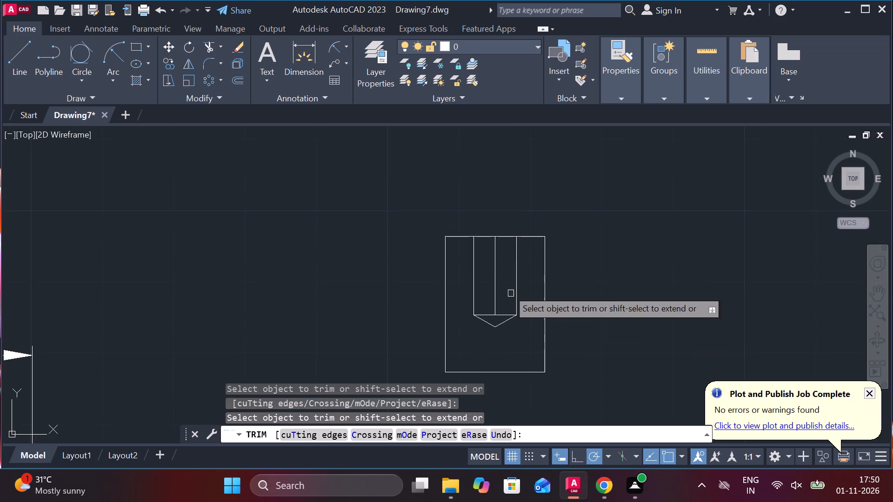
scroll(455, 271, up, 2)
key(Escape)
Offset the hole's two outer vertical lines inward by 0.5.
click(500, 266)
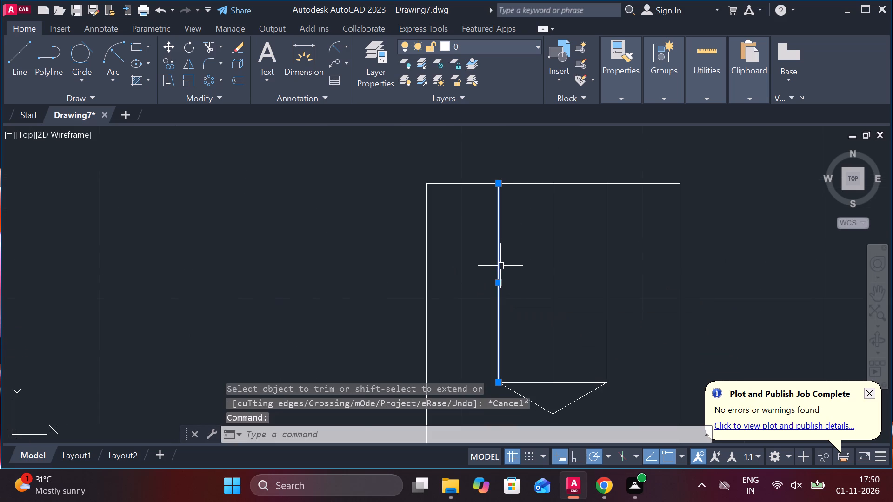
key(o)
key(Return)
key(Return)
text(.5)
key(space)
click(605, 234)
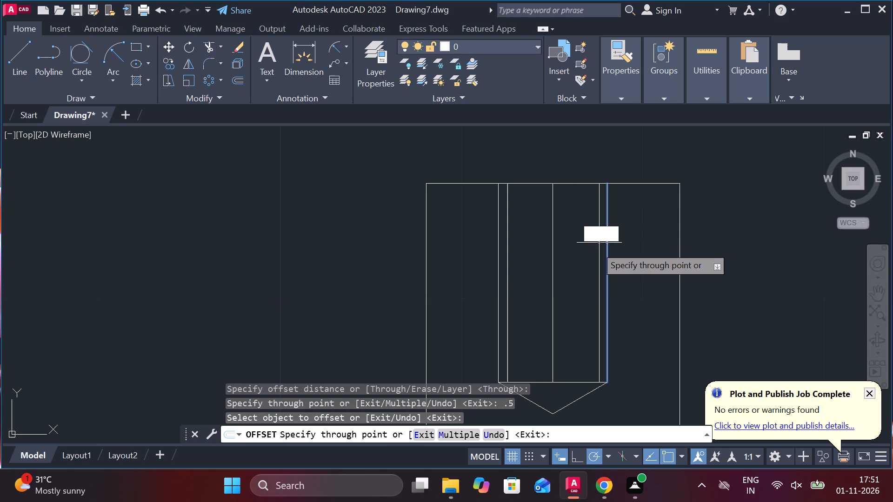
text(.5)
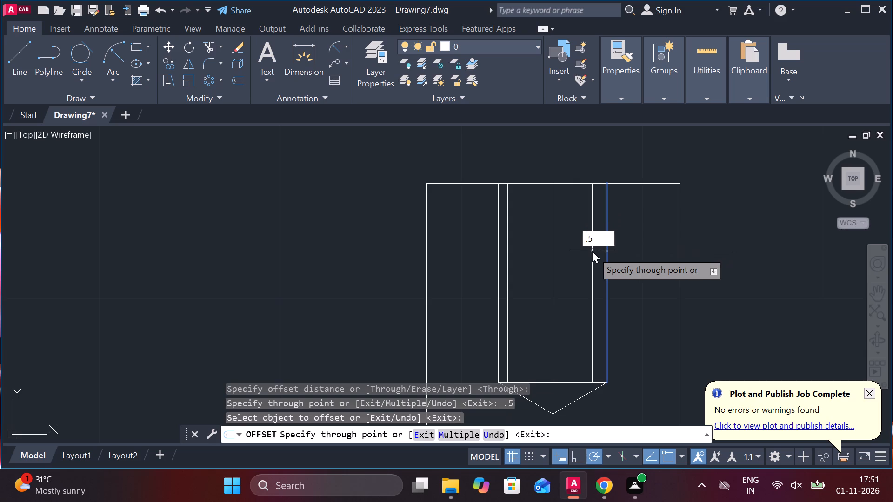
key(space)
scroll(613, 268, down, 1)
key(Escape)
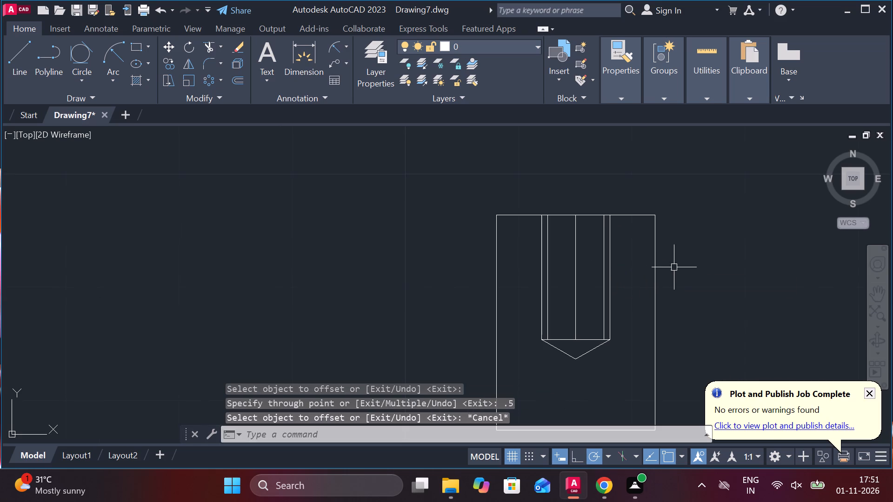
Erase the vertical centre line inside the hole.
scroll(640, 278, down, 1)
click(598, 260)
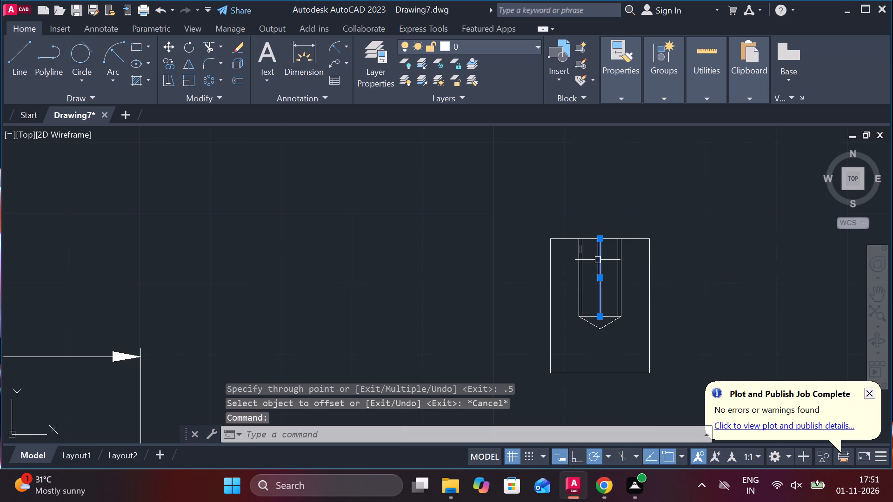
text(E)
key(space)
Draw a base flange 24 wide and 5 high with lines beneath the rectangle, projecting 5 beyond each side.
middle_drag(662, 282, 554, 268)
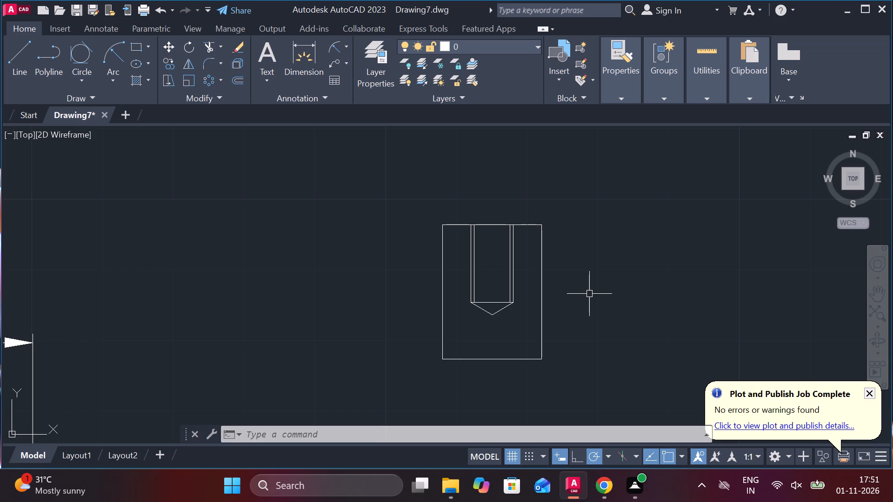
middle_drag(569, 343, 560, 276)
key(Escape)
key(l)
key(Return)
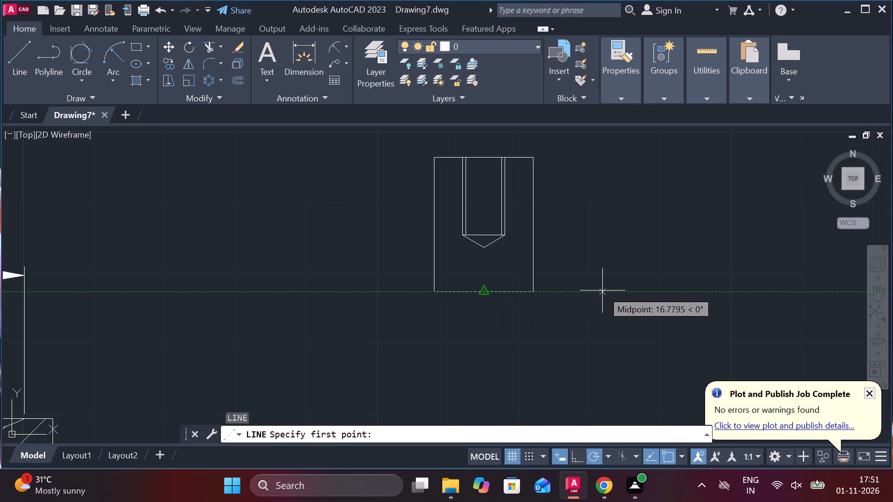
key(Escape)
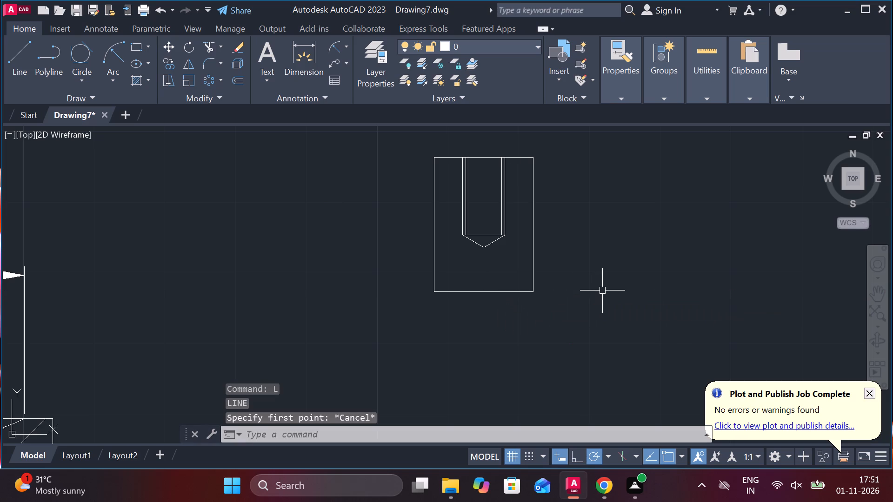
key(l)
key(Return)
click(536, 291)
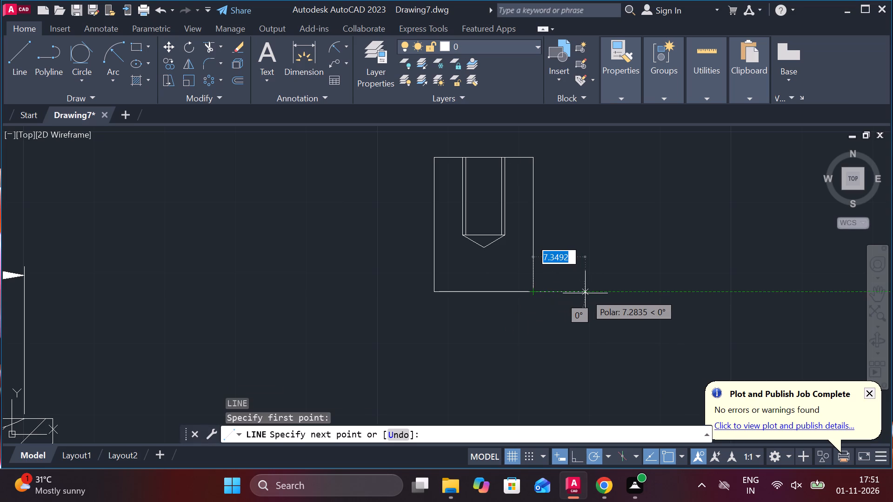
text(5)
key(space)
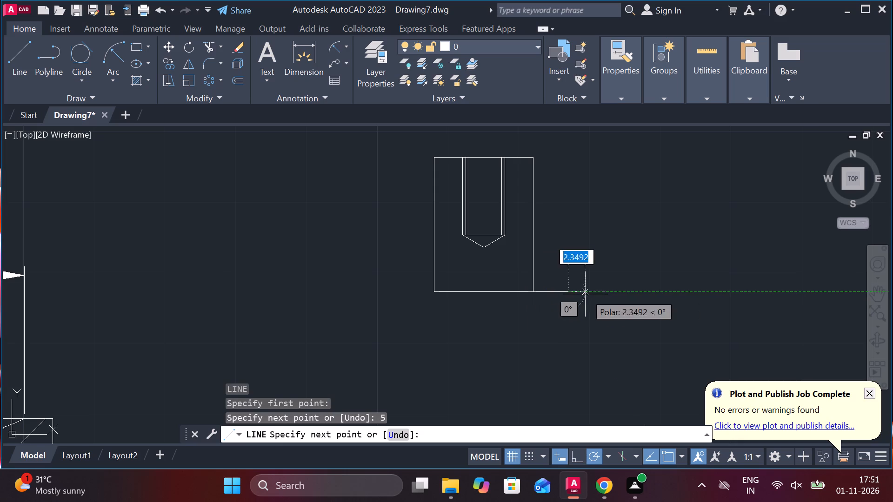
text(5)
key(space)
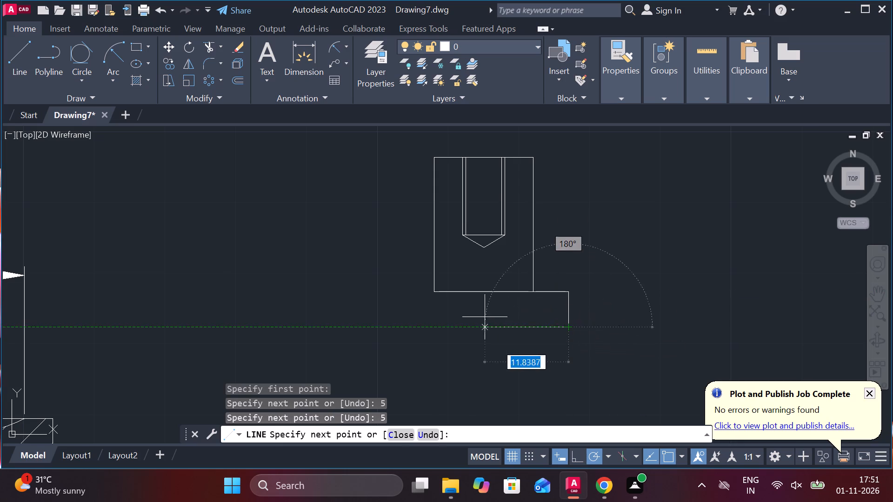
text(24)
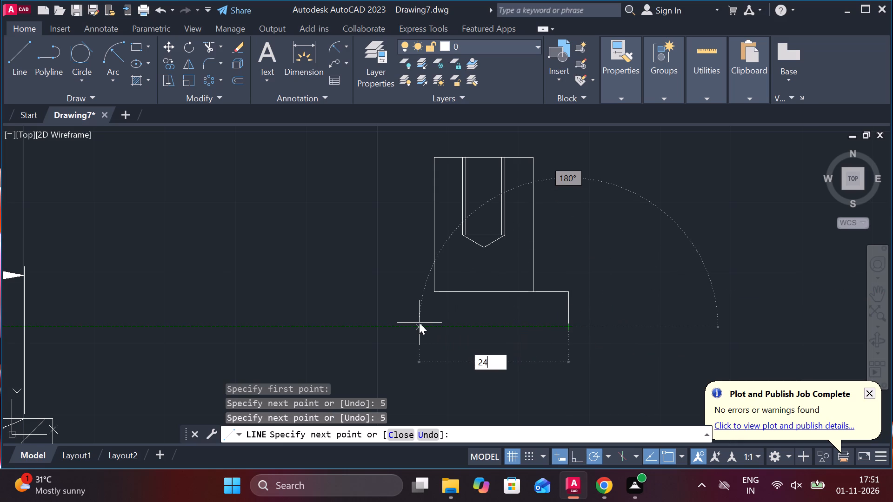
key(space)
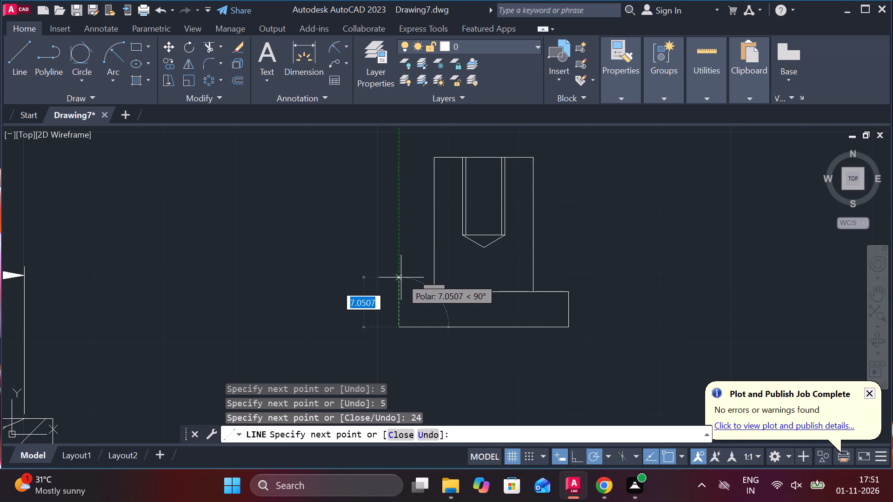
text(5)
key(space)
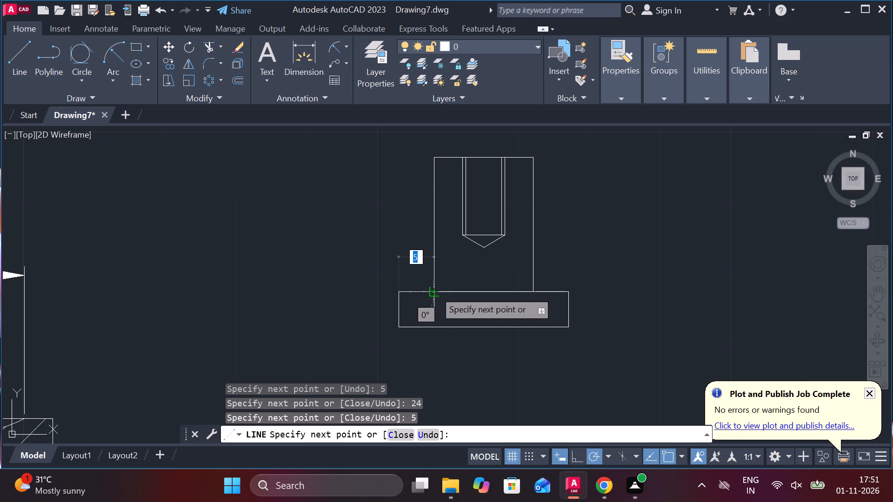
click(434, 291)
key(Escape)
Draw a vertical line 62 long downward from the midpoint of the flange's bottom edge.
middle_drag(647, 284, 643, 277)
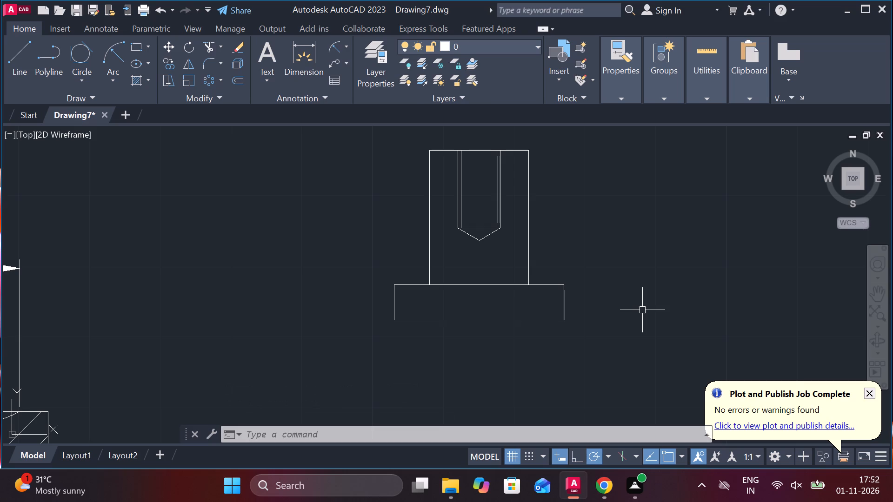
middle_drag(651, 309, 626, 279)
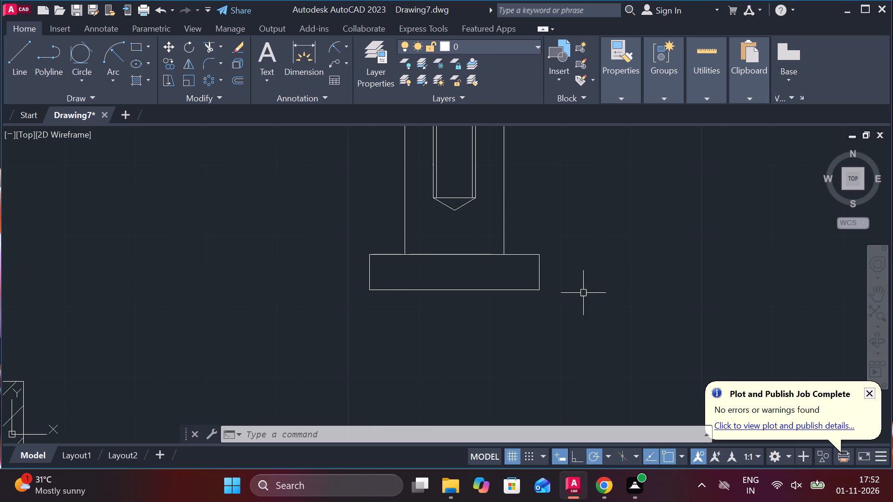
key(Escape)
middle_drag(562, 317, 534, 276)
key(l)
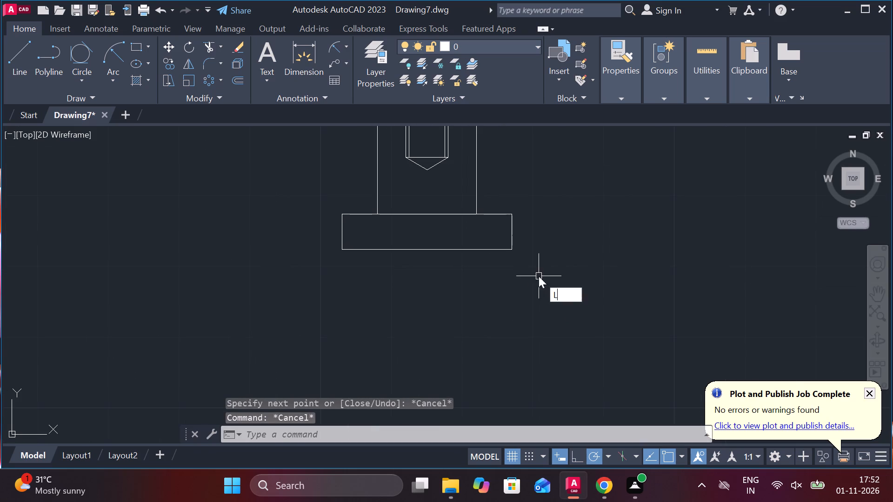
key(Return)
click(431, 254)
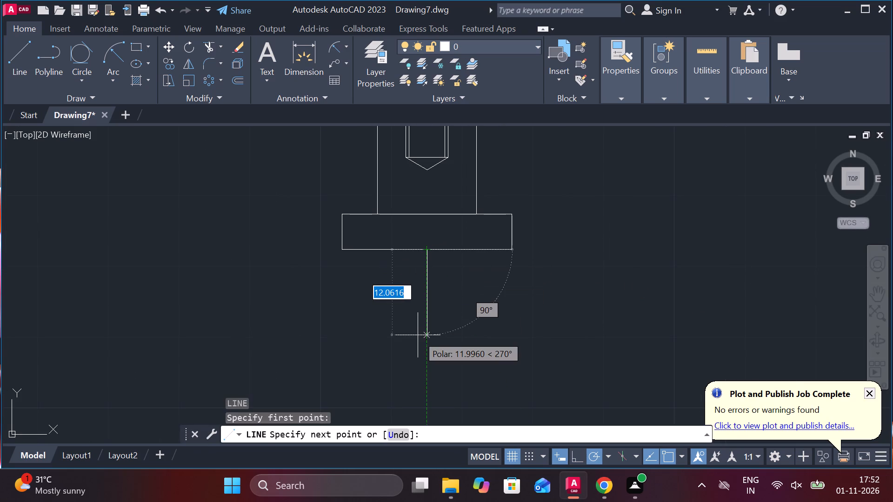
text(62)
key(space)
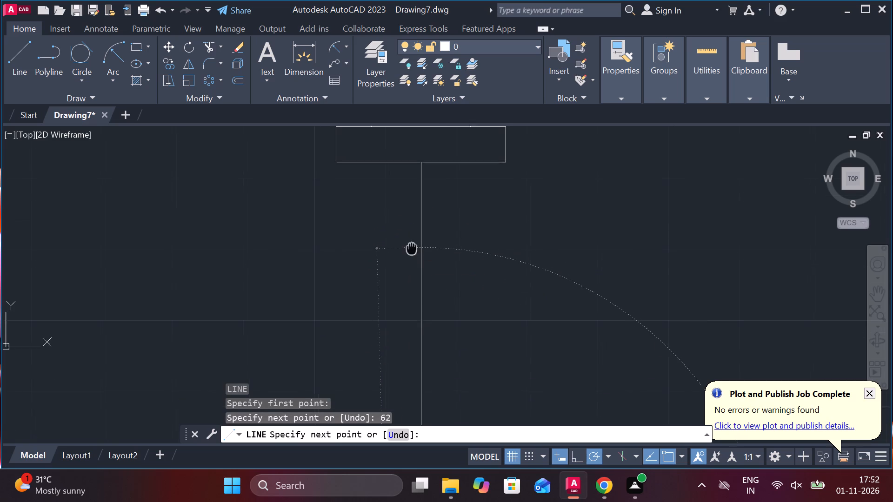
key(Escape)
Offset the 62 long vertical line by 5 to both sides.
click(423, 283)
key(o)
key(Return)
key(Return)
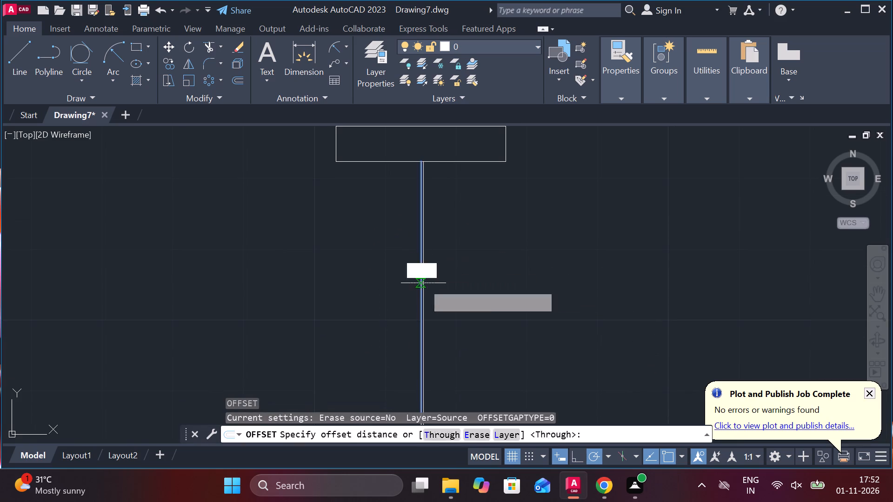
key(1)
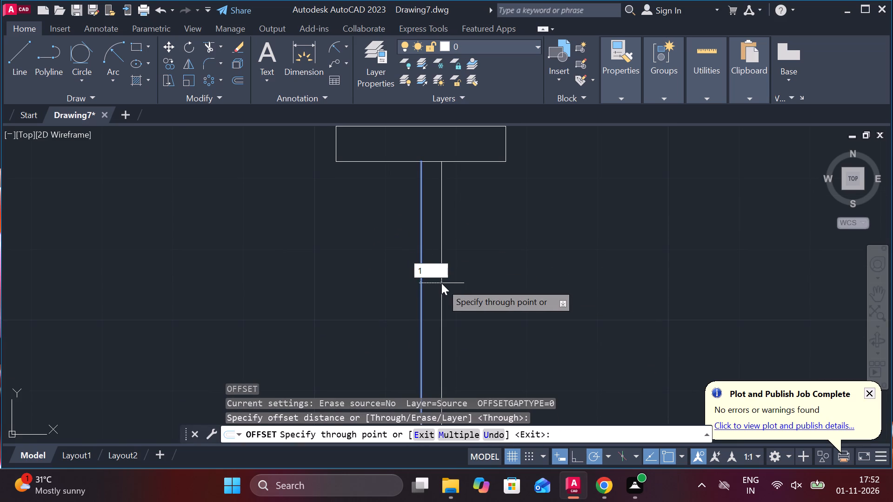
key(BackSpace)
text(5)
key(space)
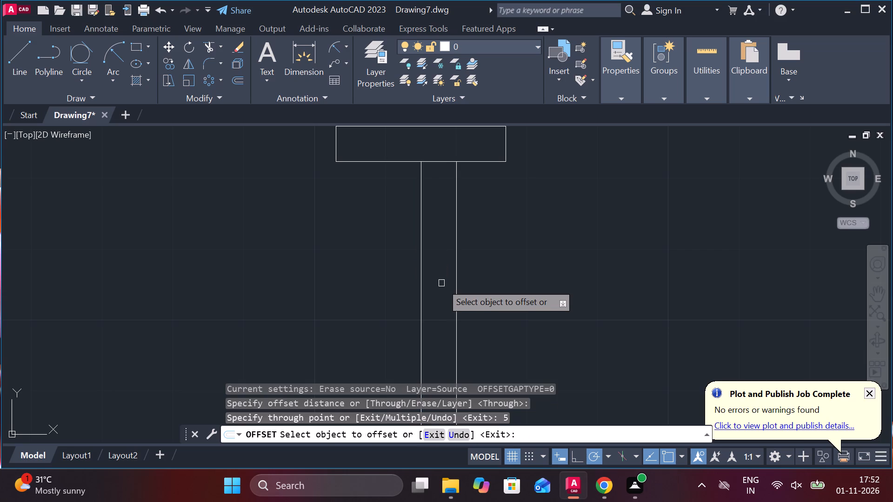
click(421, 270)
text(5)
key(space)
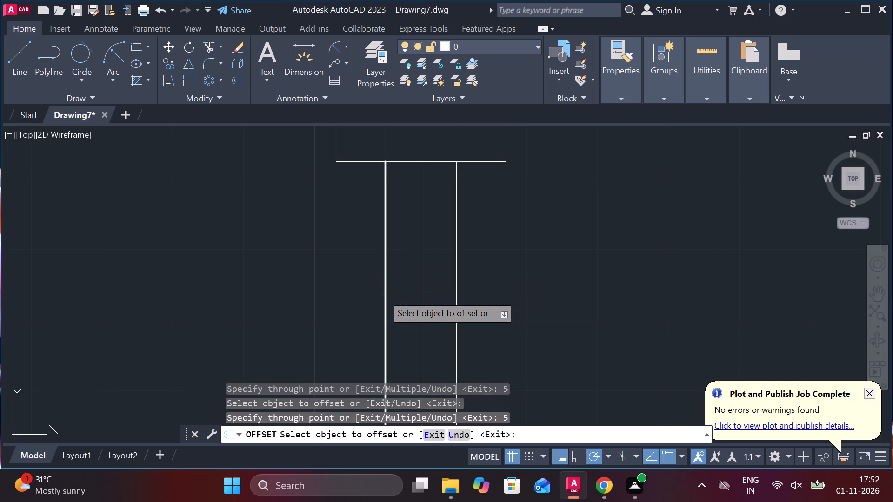
scroll(450, 309, down, 3)
middle_drag(443, 343, 451, 215)
scroll(456, 258, up, 3)
middle_drag(458, 268, 453, 294)
key(Escape)
Draw a horizontal line joining the lower ends of the two offset stem lines.
key(l)
key(Return)
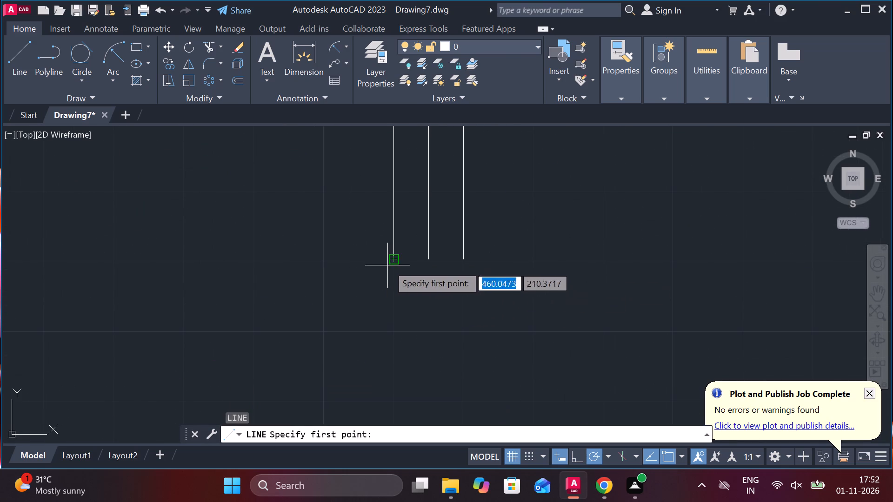
click(390, 256)
click(466, 256)
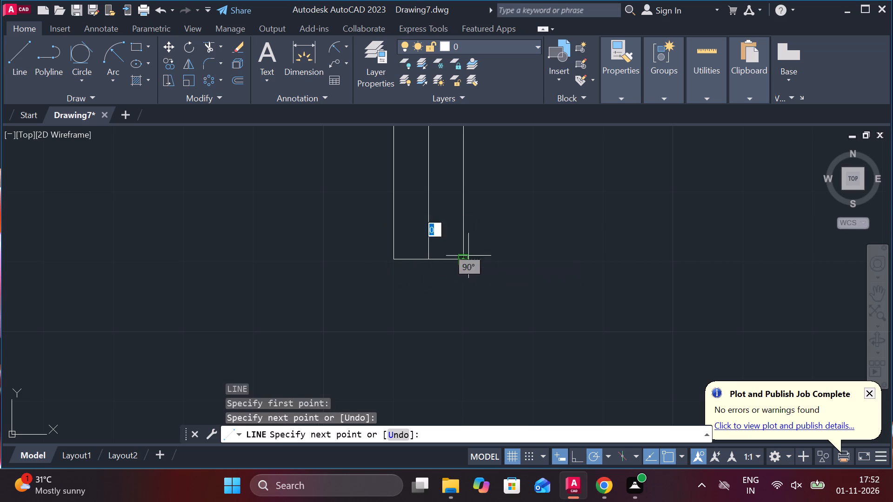
key(Escape)
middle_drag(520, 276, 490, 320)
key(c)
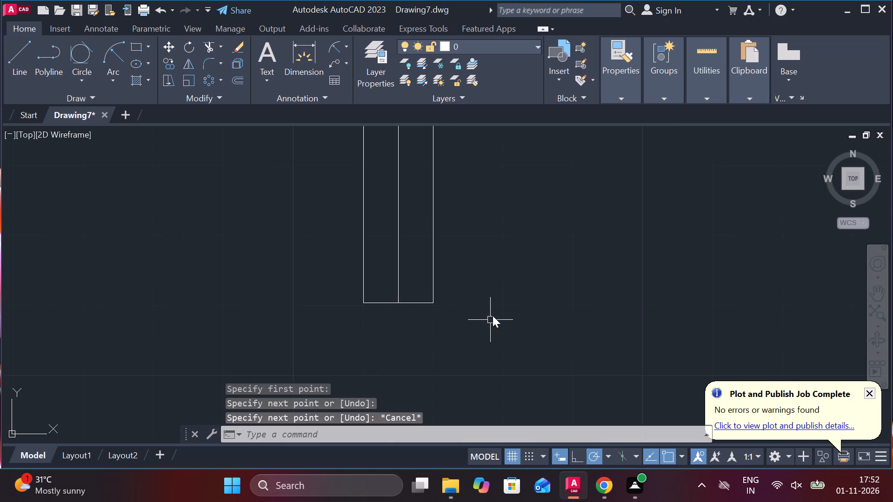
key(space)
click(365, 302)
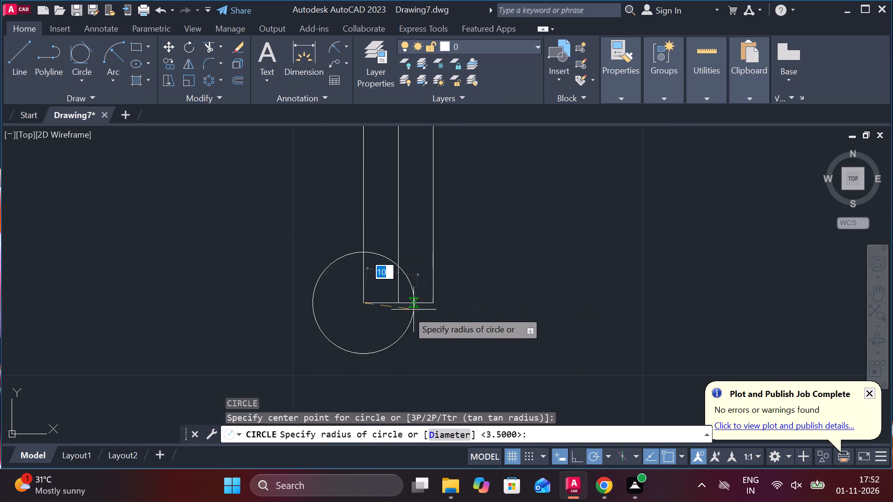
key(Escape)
Draw a start-end-radius arc bulging below the stem's bottom edge between its two corners, with radius equal to the stem width.
click(120, 57)
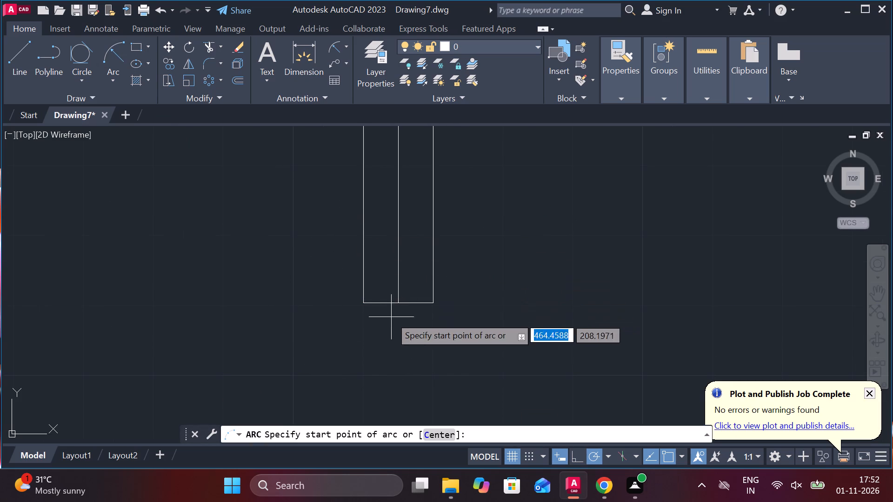
click(361, 304)
click(438, 304)
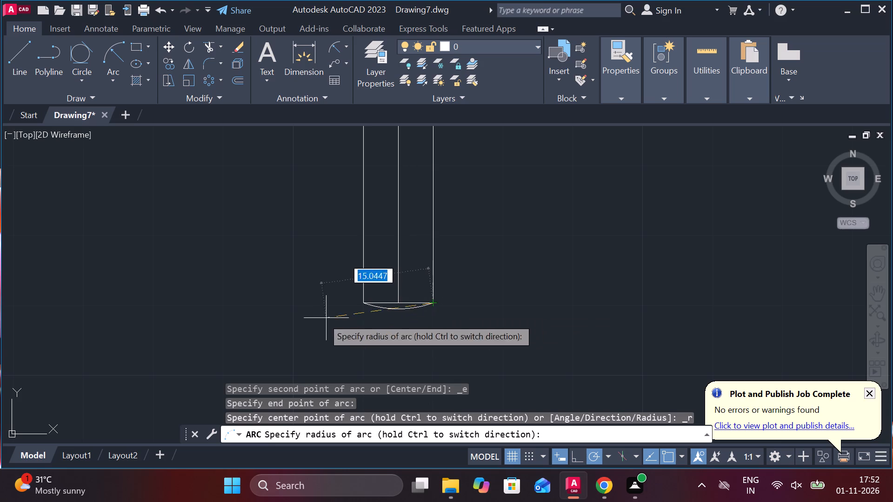
click(363, 302)
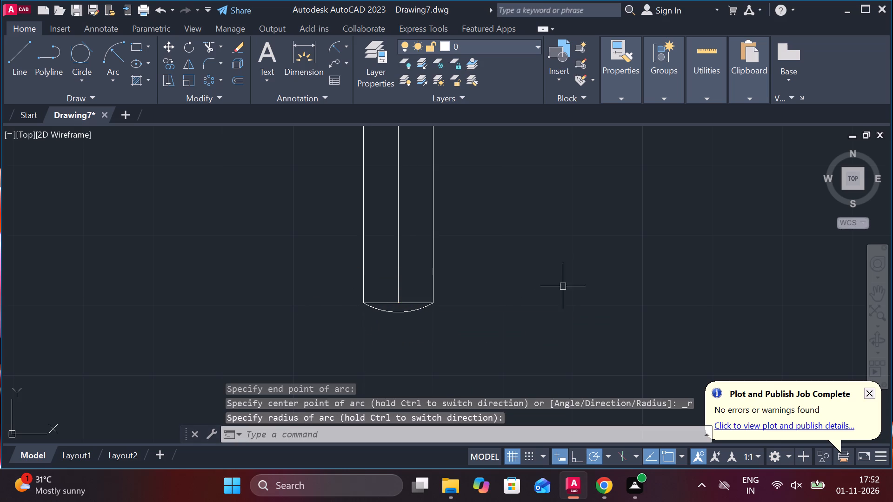
Offset both outer vertical lines of the stem inward by 0.5.
scroll(566, 282, down, 3)
middle_drag(586, 271, 541, 329)
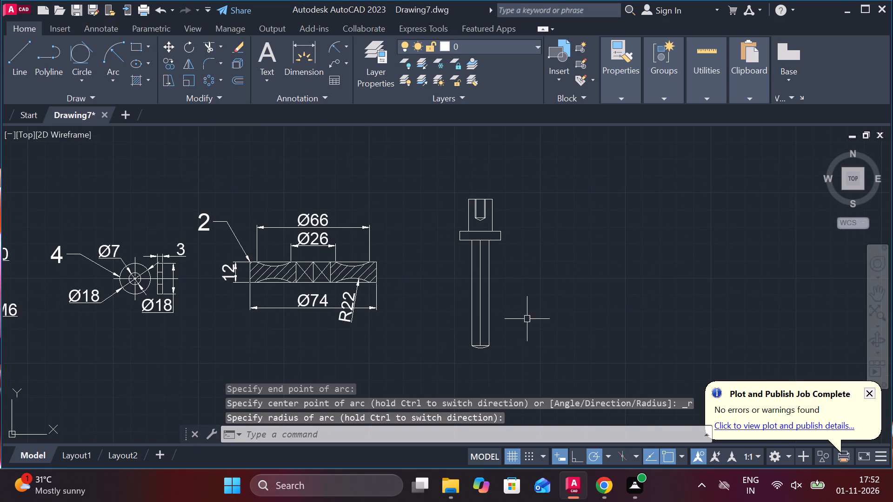
scroll(476, 298, up, 2)
key(Escape)
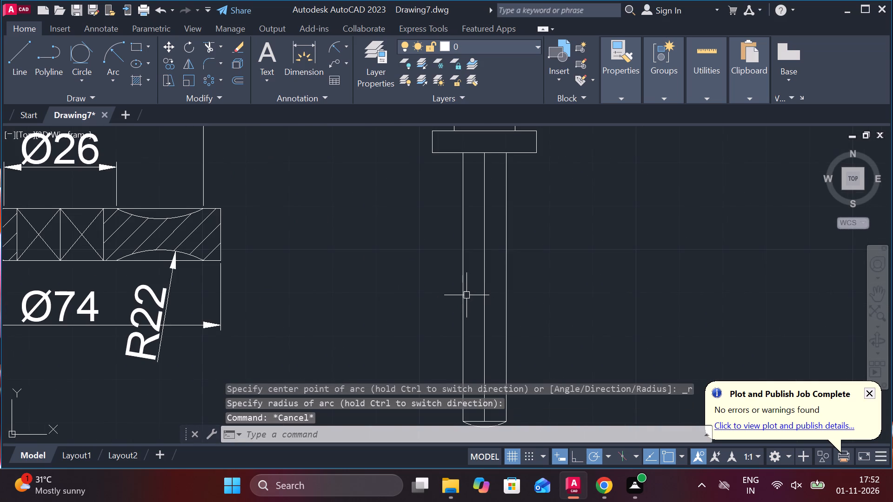
click(466, 295)
key(o)
key(Return)
key(Return)
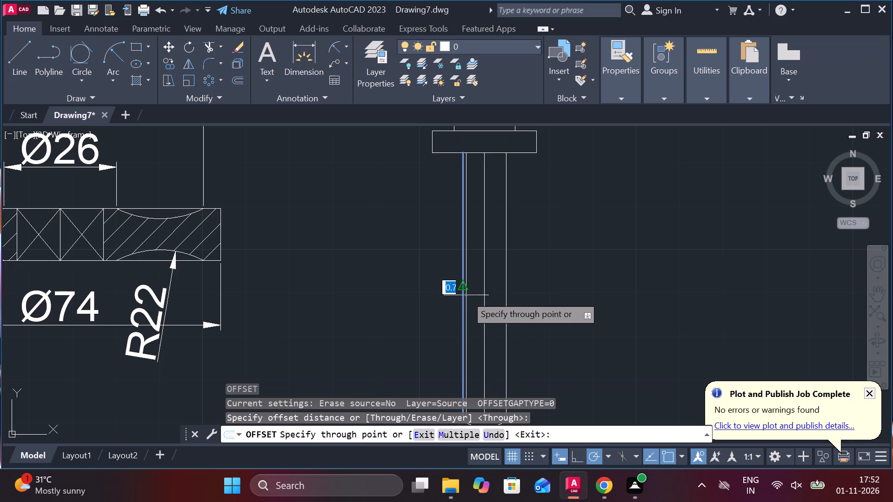
text(.5)
key(space)
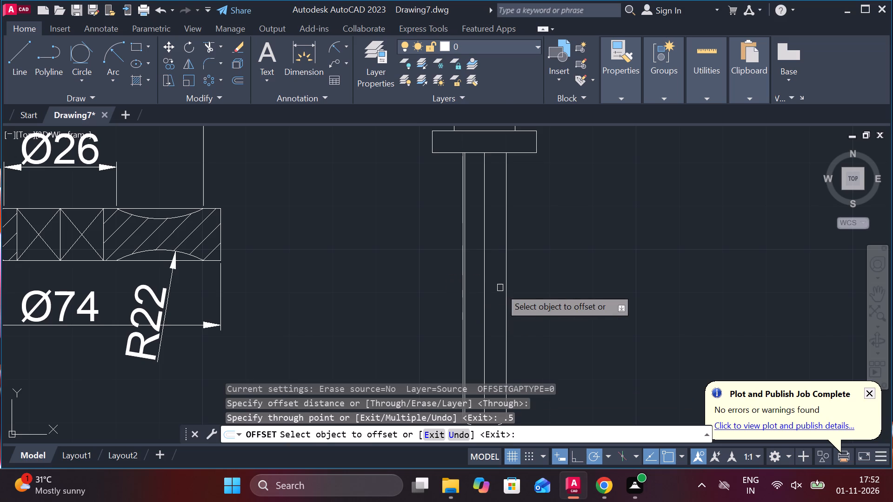
click(505, 269)
text(.5)
key(space)
scroll(563, 262, down, 1)
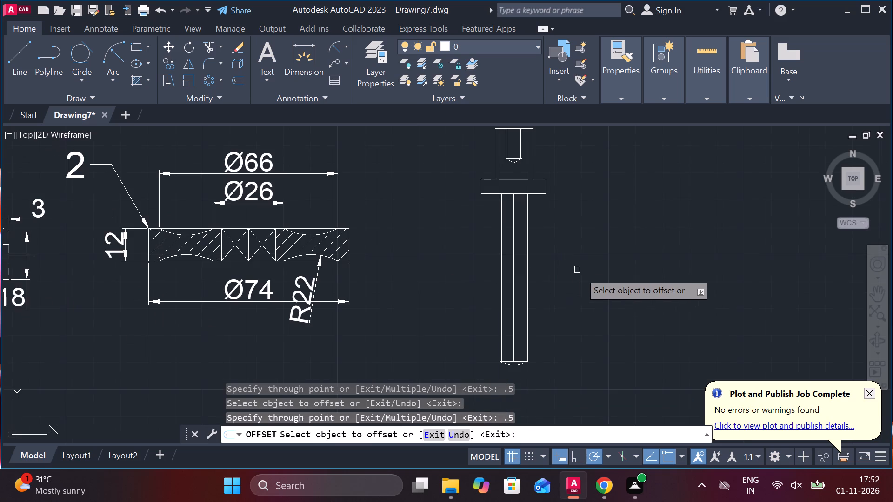
middle_drag(588, 277, 562, 276)
key(Escape)
Erase the vertical middle line of the stem.
click(487, 243)
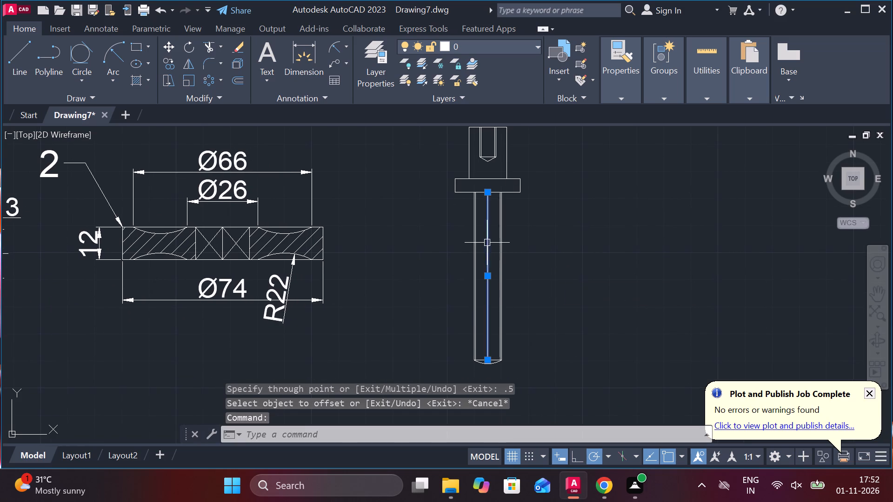
text(E)
key(space)
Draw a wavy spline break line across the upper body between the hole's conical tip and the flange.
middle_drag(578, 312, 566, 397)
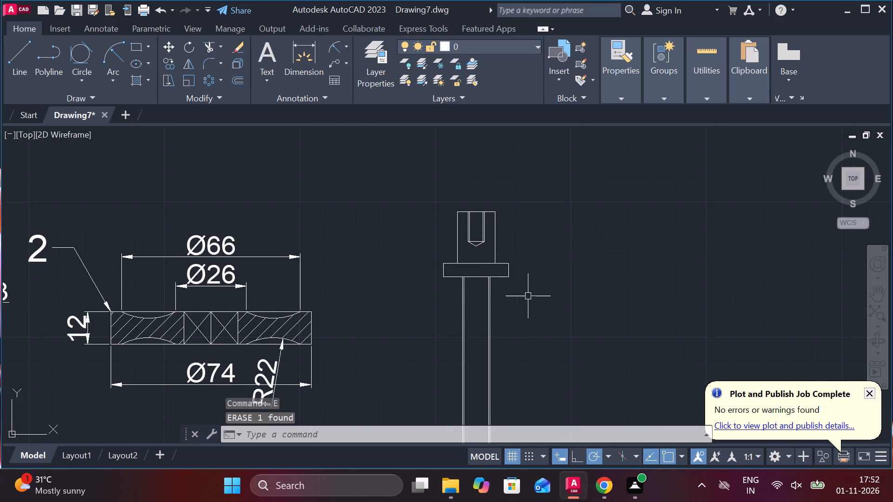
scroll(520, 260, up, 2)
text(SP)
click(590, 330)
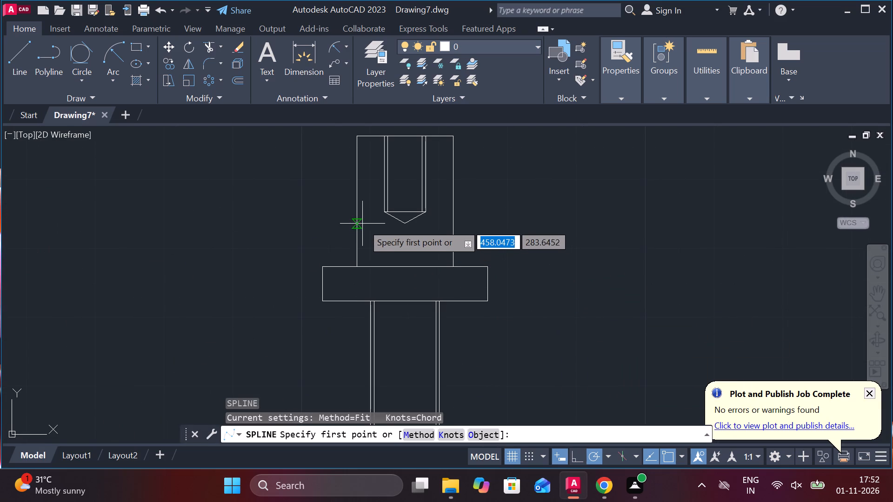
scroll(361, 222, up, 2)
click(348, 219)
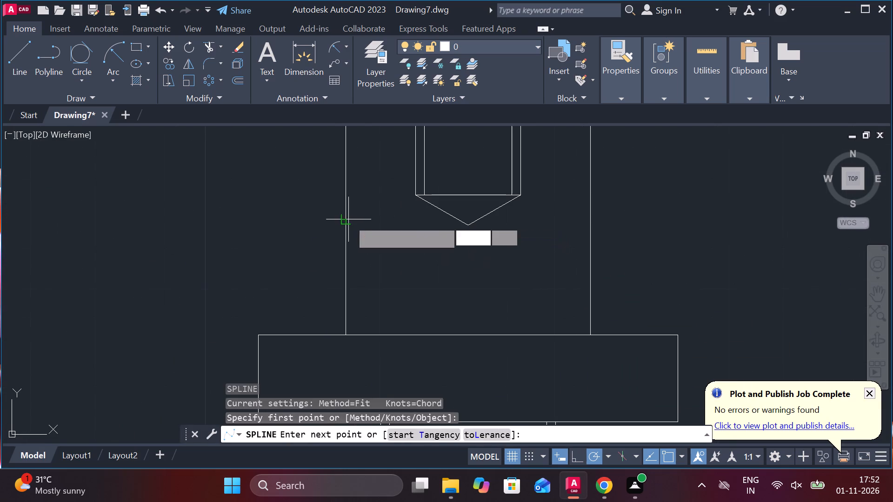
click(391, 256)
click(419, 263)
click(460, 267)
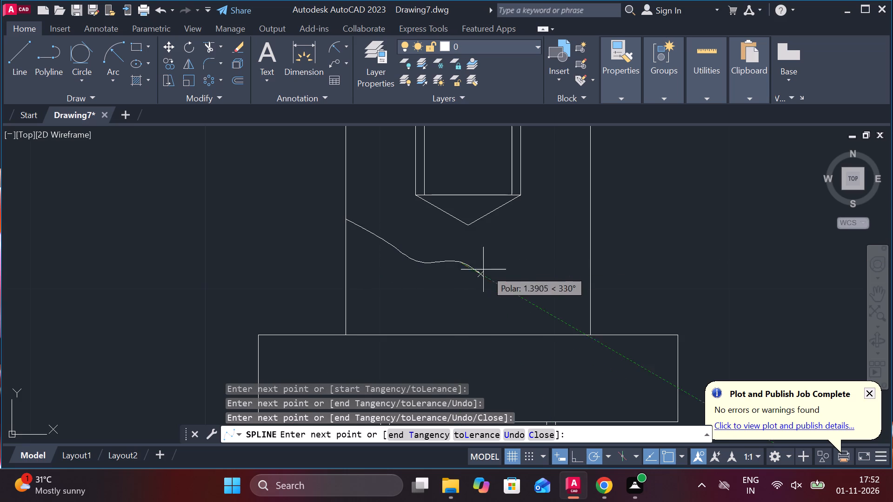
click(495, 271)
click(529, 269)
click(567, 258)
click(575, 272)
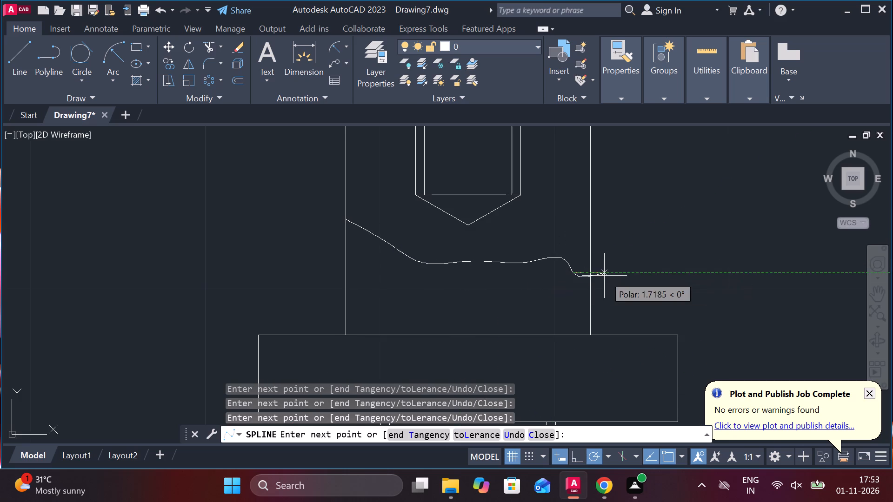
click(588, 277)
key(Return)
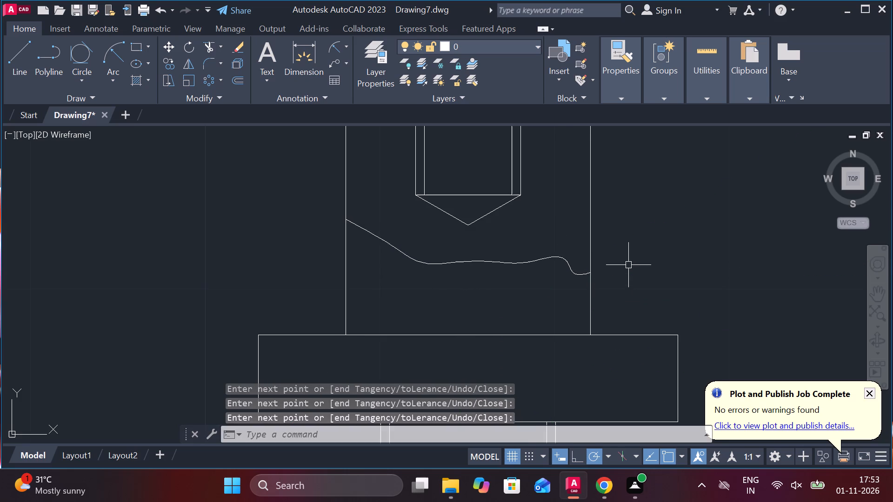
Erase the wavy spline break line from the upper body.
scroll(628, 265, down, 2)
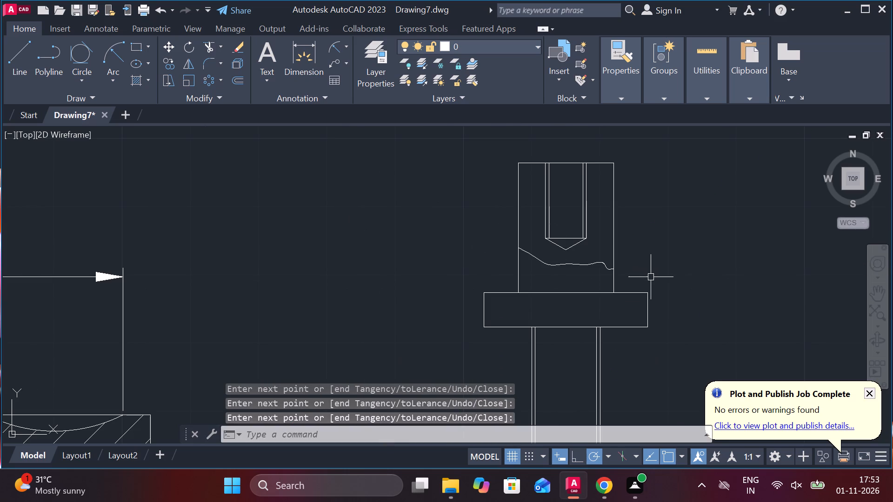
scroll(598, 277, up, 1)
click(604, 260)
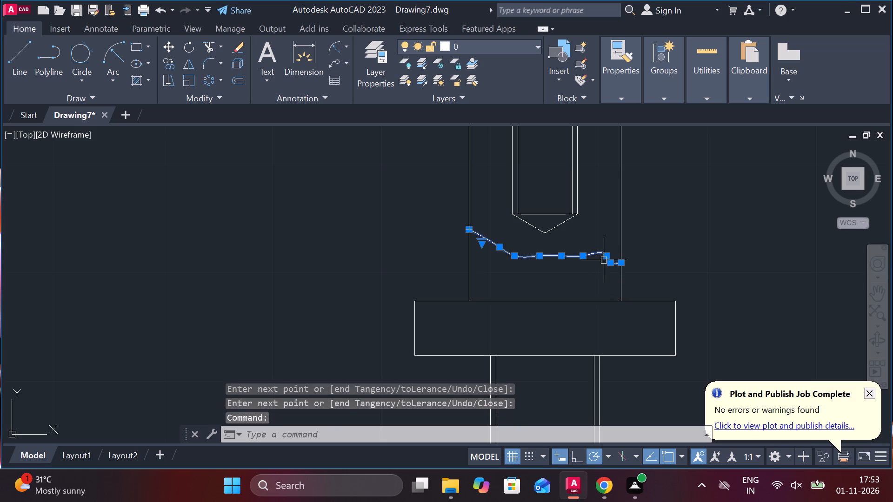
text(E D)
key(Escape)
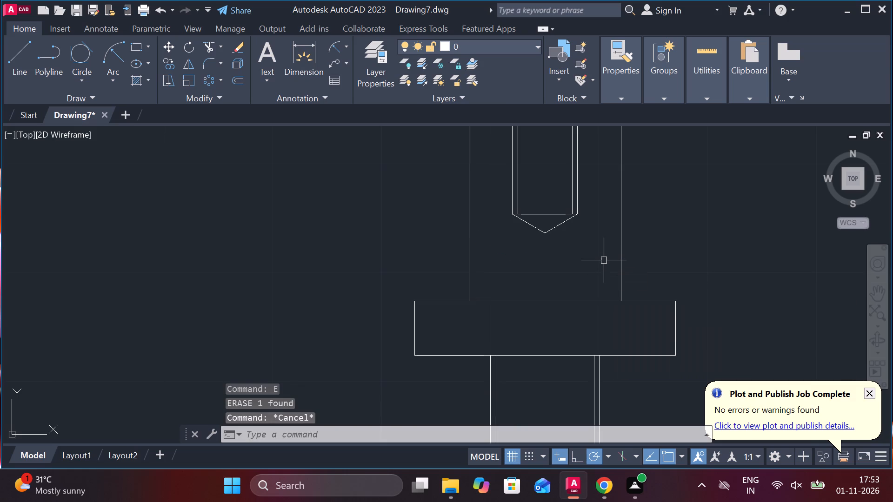
Draw a smoother wavy spline break line across the upper body, from side to side below the hole's conical tip.
text(SP)
click(646, 302)
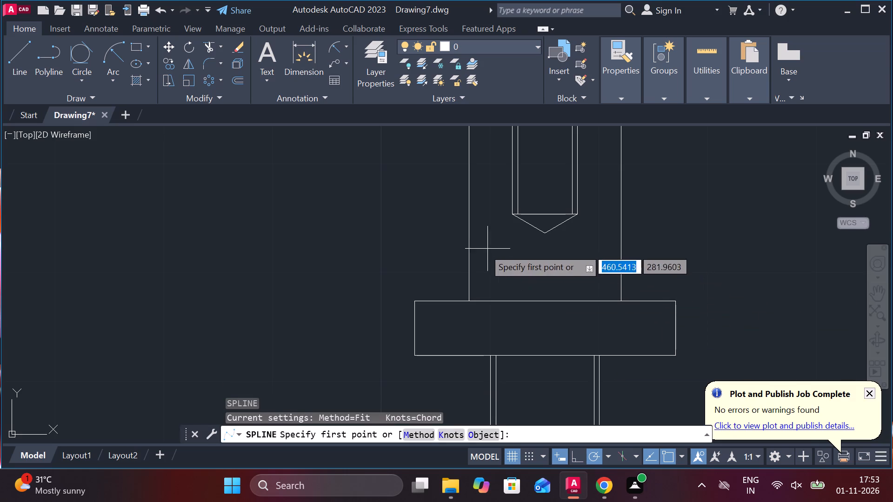
click(463, 236)
click(485, 246)
click(508, 252)
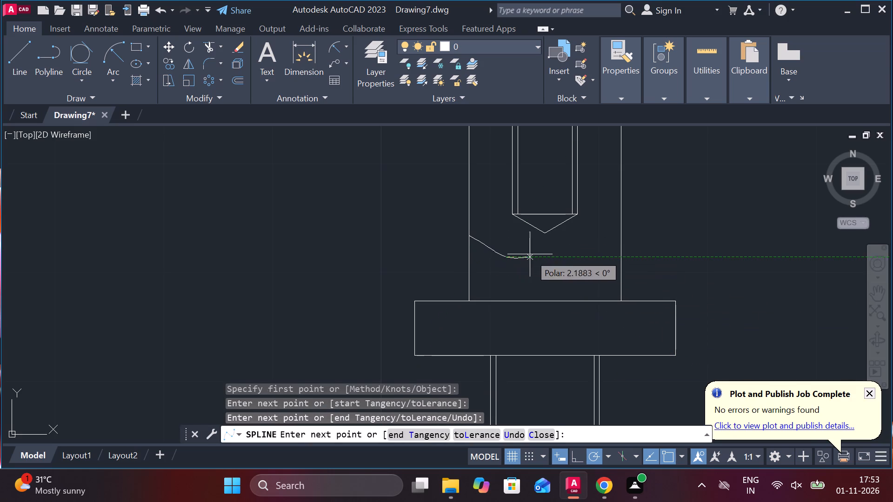
click(531, 254)
click(554, 261)
click(579, 264)
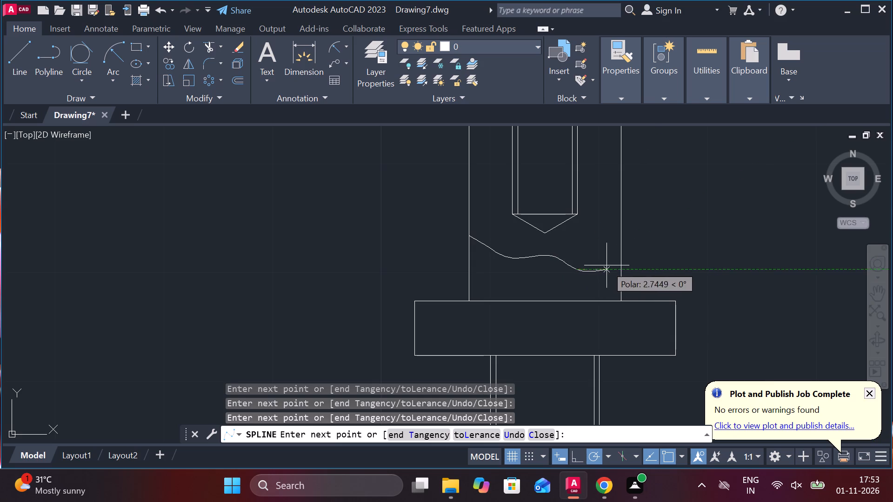
click(606, 265)
click(622, 267)
key(Return)
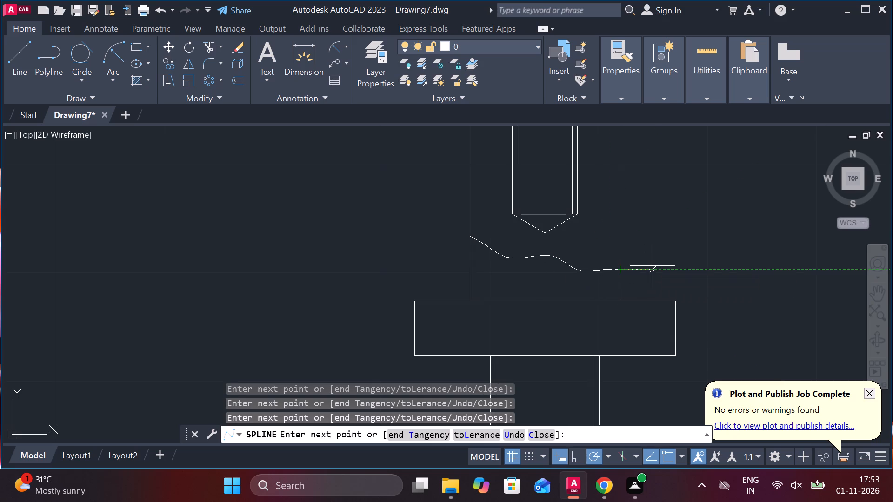
Add a centerline between the two outer vertical sides of the upper body.
scroll(653, 266, down, 1)
middle_drag(706, 278, 619, 293)
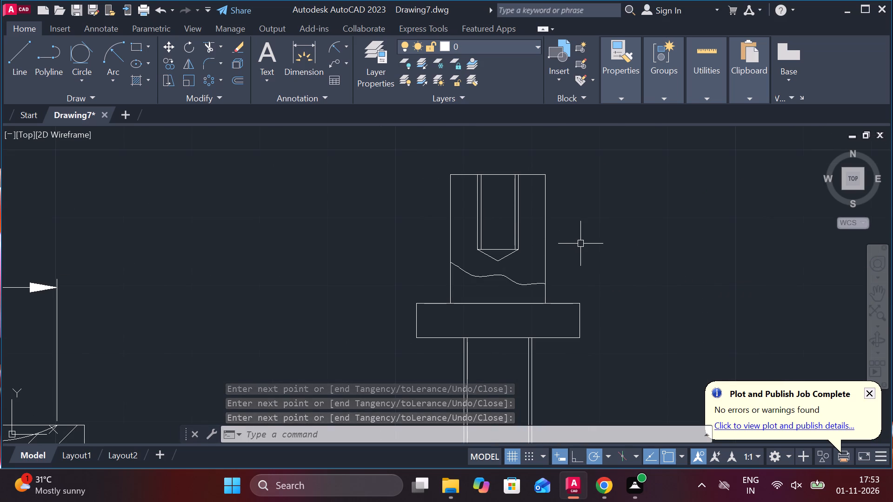
text(CEN)
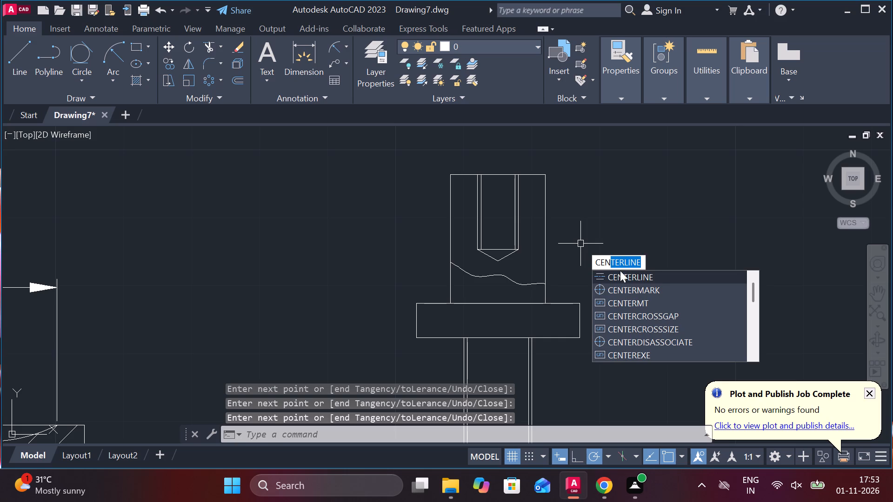
click(621, 272)
click(446, 221)
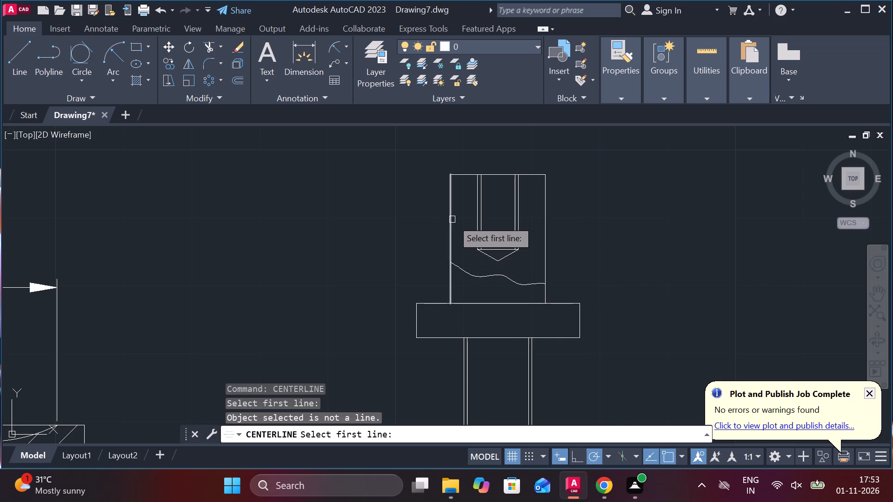
click(452, 219)
click(545, 210)
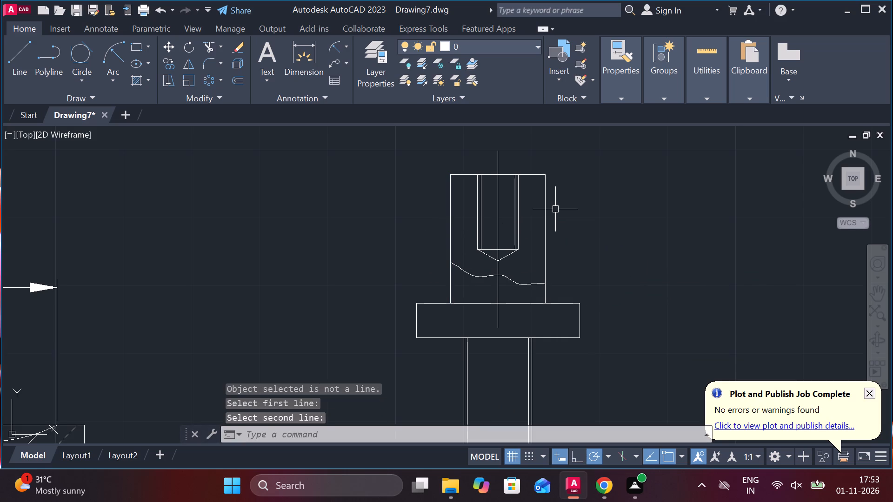
key(Escape)
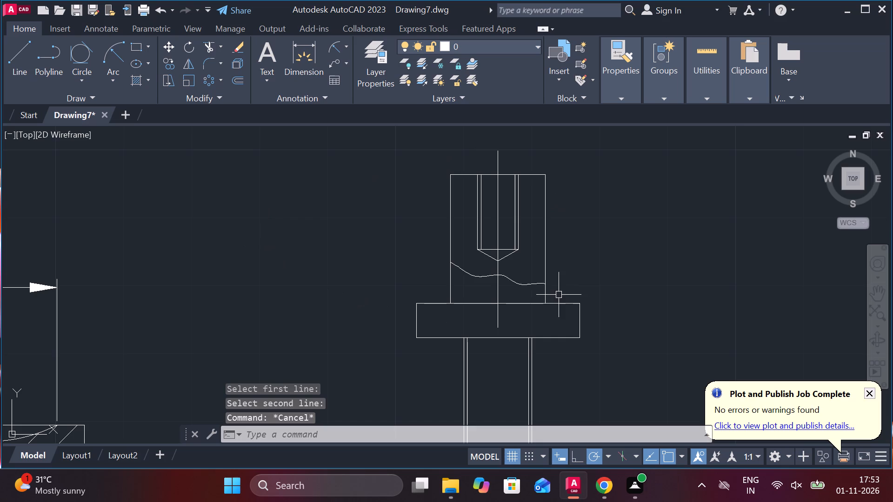
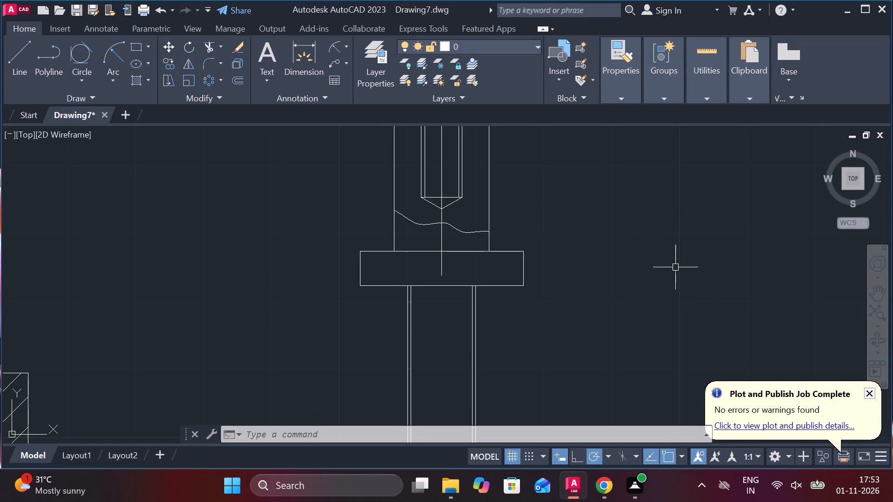
Lengthen the flanged part's centerline downward so it extends past the rounded bottom end of the shaft.
scroll(675, 267, down, 2)
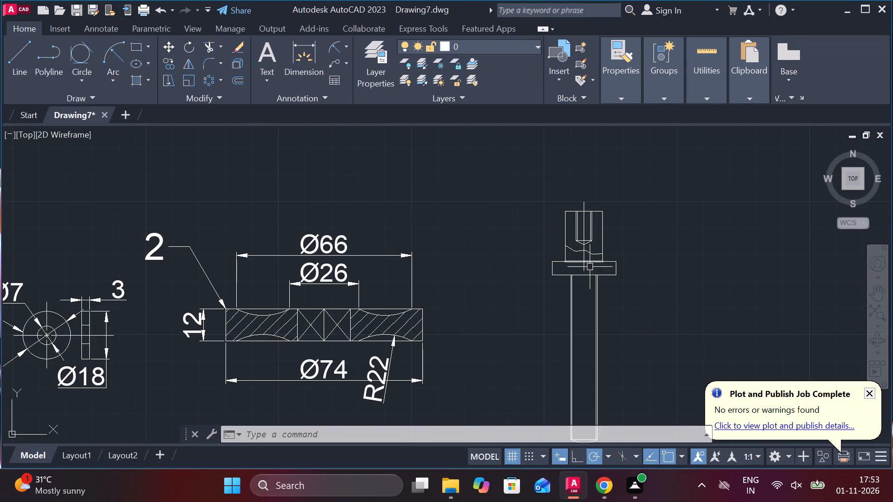
click(581, 259)
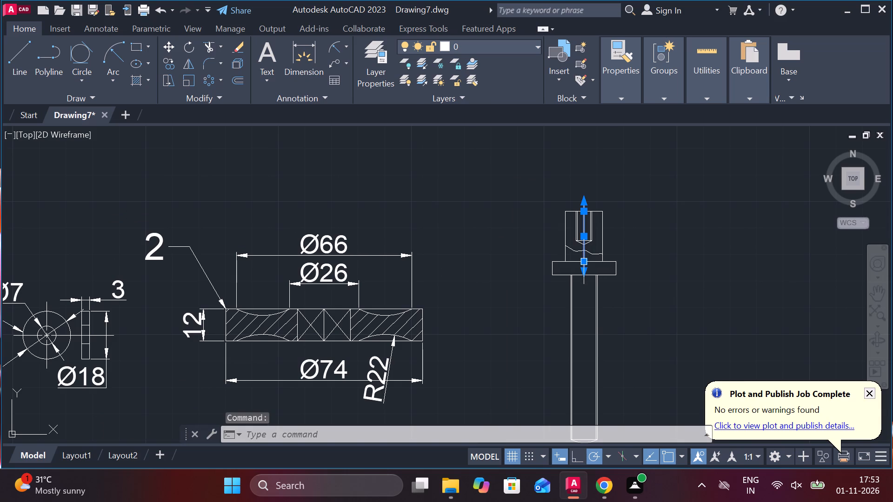
click(583, 271)
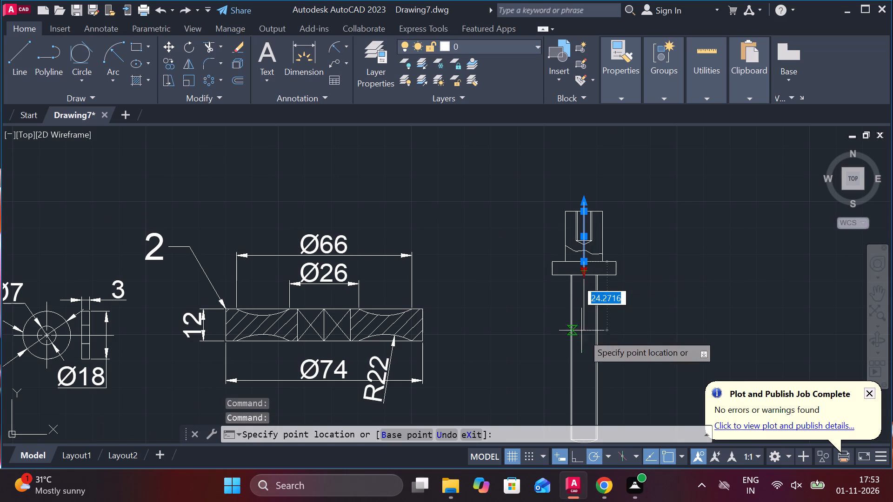
middle_drag(584, 341, 546, 225)
click(552, 369)
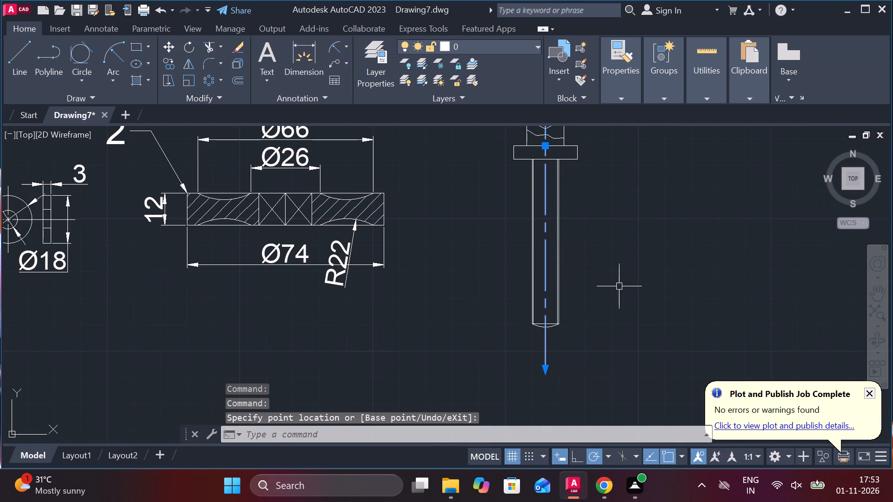
key(Escape)
Add a vertical linear dimension for the hole's depth, from the part's top edge to the start of the conical tip.
middle_drag(624, 260, 581, 292)
middle_drag(581, 289, 499, 333)
middle_drag(484, 227, 501, 251)
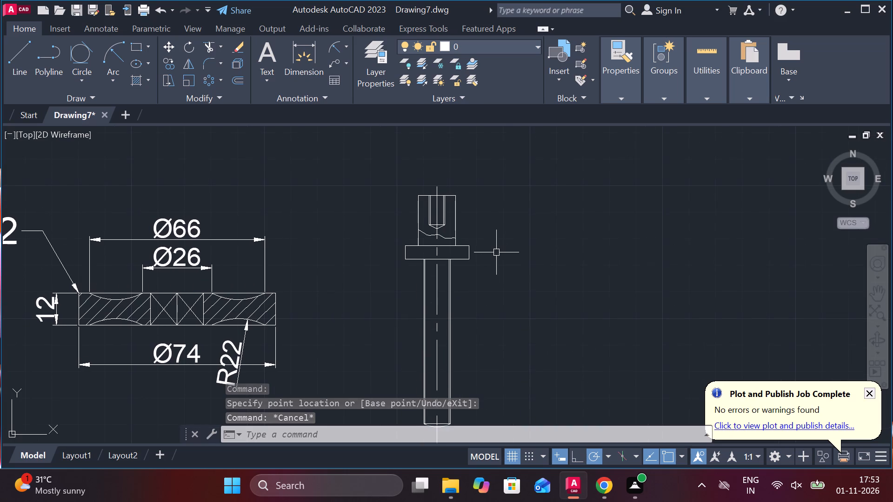
click(350, 42)
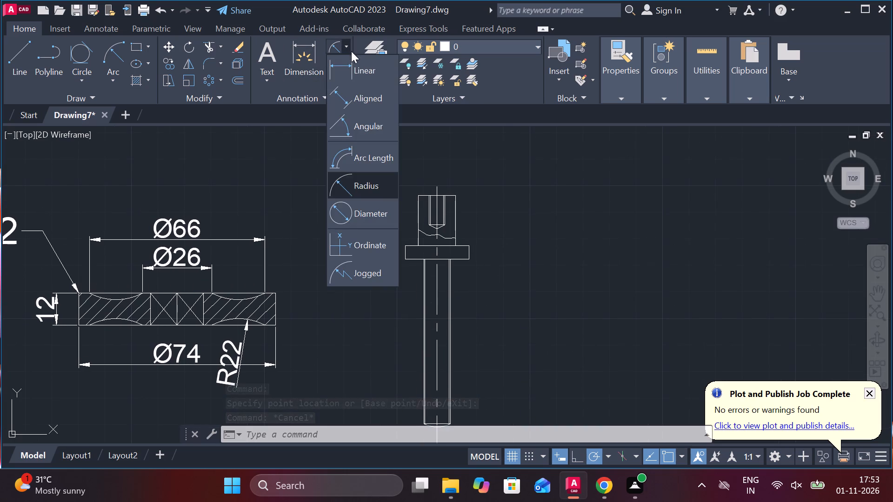
click(354, 62)
scroll(401, 231, up, 2)
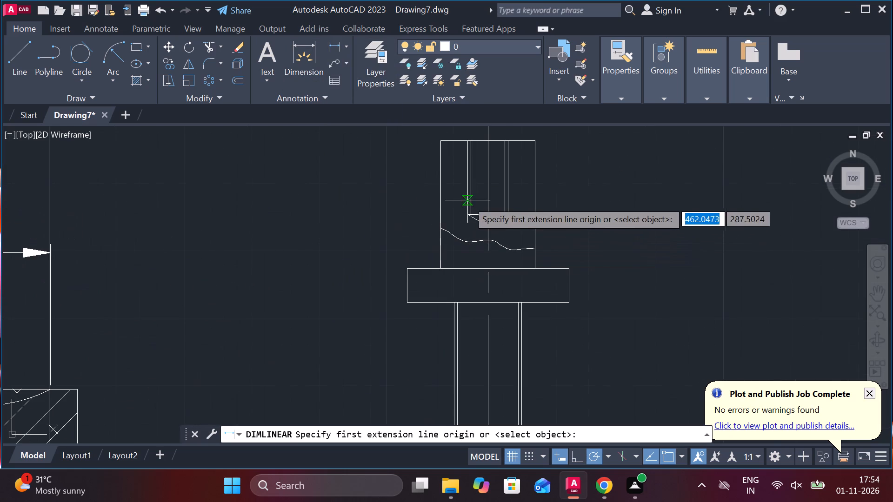
middle_drag(455, 224, 427, 258)
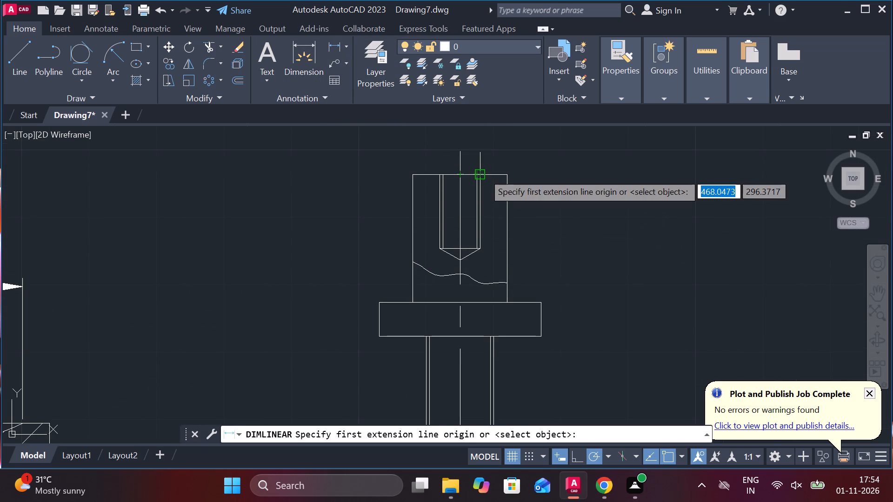
click(483, 173)
click(481, 249)
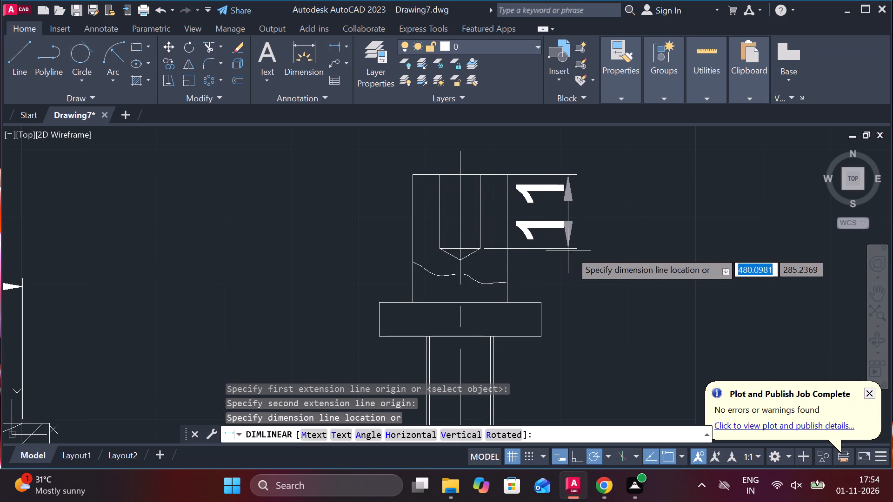
click(586, 250)
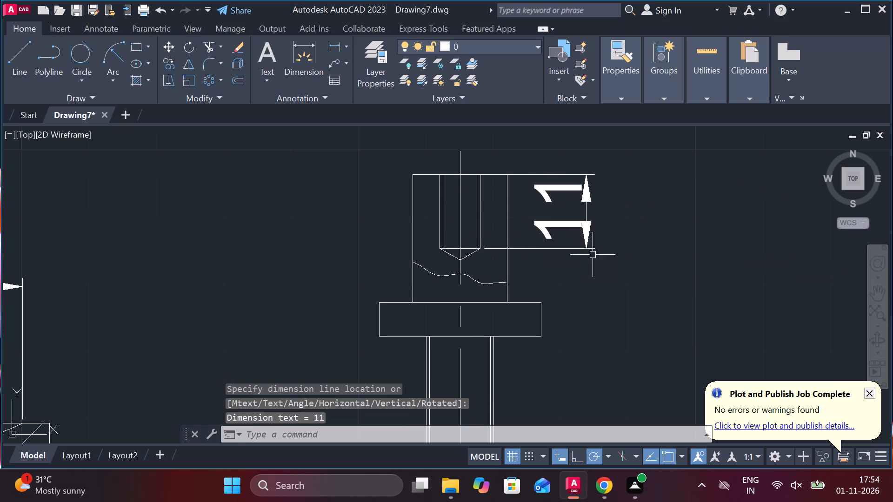
Add a vertical linear dimension from the upper body's top corner to the flange's upper face, outside the hole depth dimension.
middle_drag(600, 268, 547, 239)
key(space)
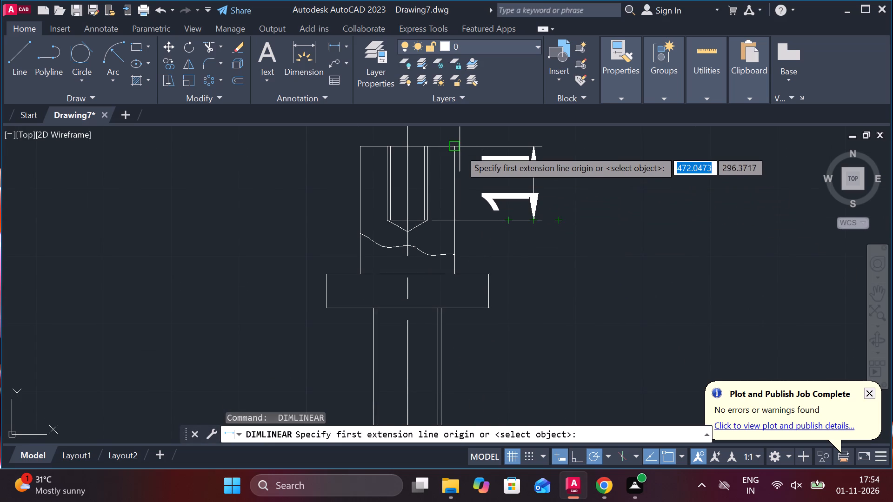
click(460, 149)
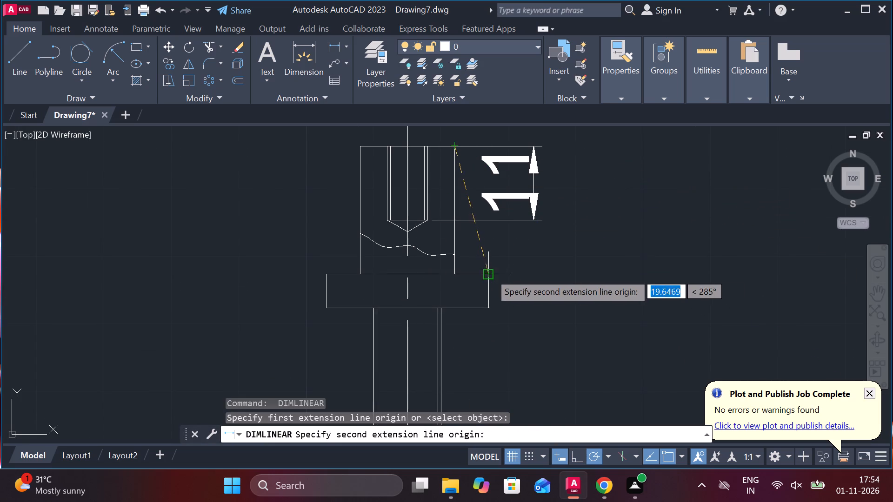
click(490, 273)
click(607, 231)
Dimension the shaft's length from the flange's underside to the shaft's lower edge, in line with the upper body's height dimension.
scroll(613, 277, down, 1)
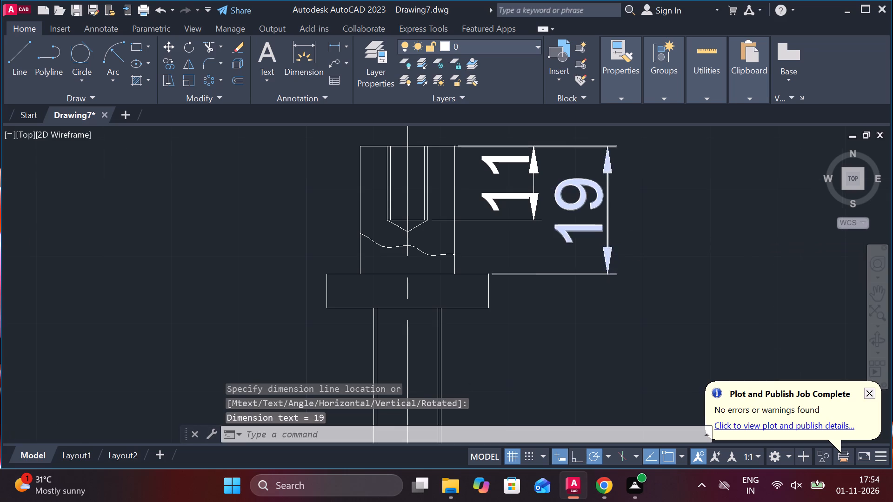
scroll(552, 290, up, 2)
middle_drag(556, 311, 516, 225)
key(space)
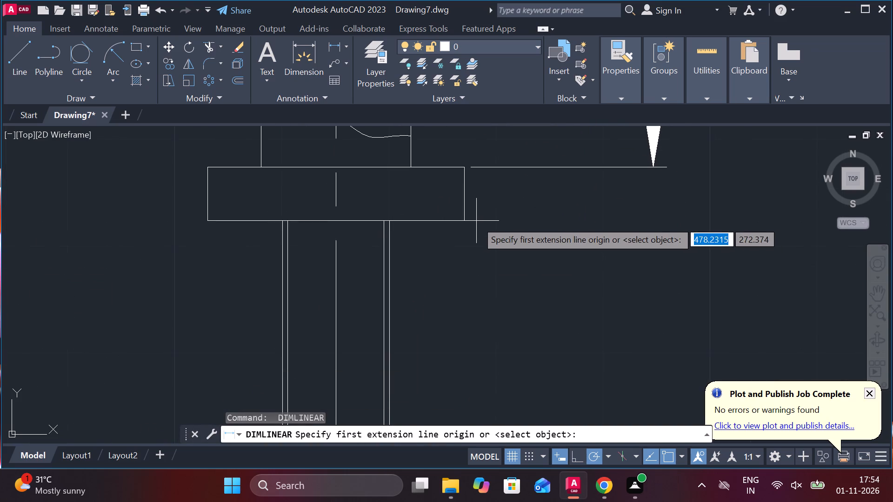
click(461, 222)
scroll(464, 223, down, 3)
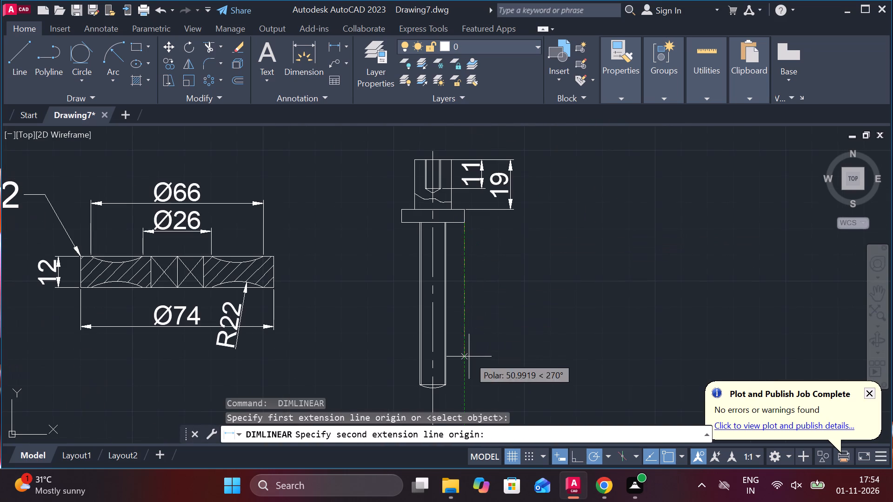
middle_drag(469, 357, 476, 284)
scroll(465, 311, up, 2)
click(410, 312)
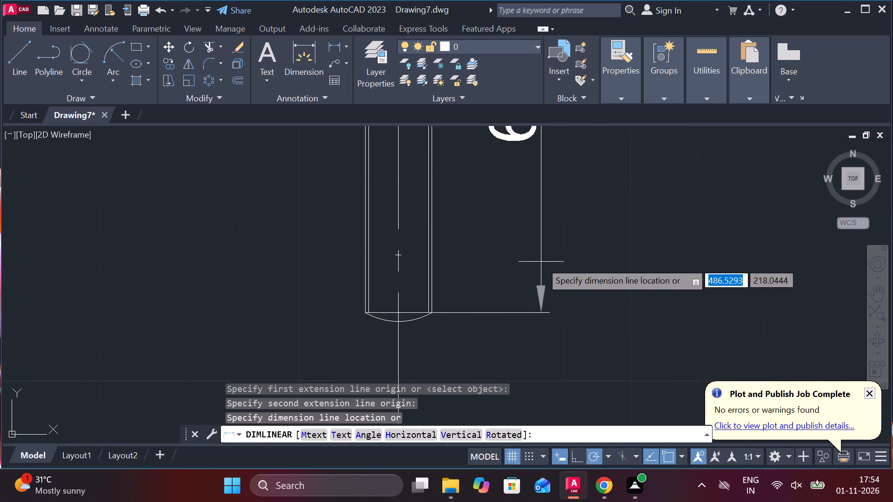
scroll(541, 262, down, 1)
middle_drag(538, 284, 525, 361)
middle_drag(530, 262, 523, 357)
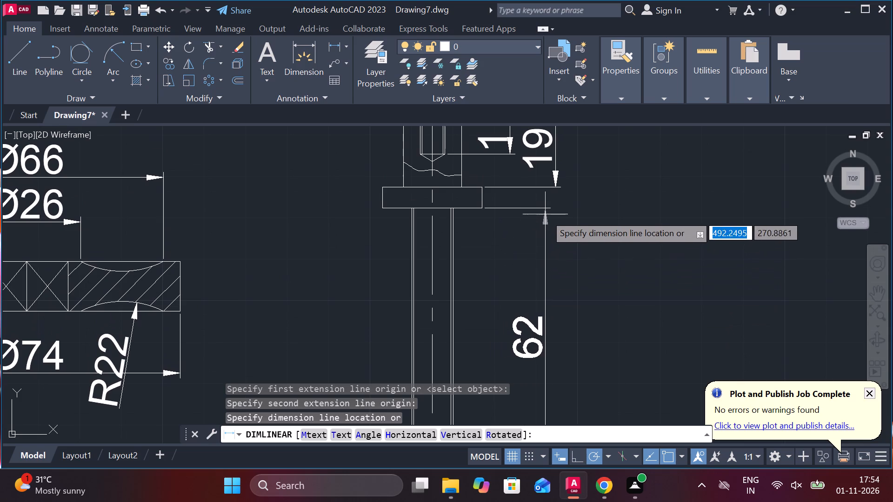
click(557, 188)
Add a horizontal linear dimension above the part between the two outermost vertical lines of the threaded hole.
scroll(577, 210, down, 1)
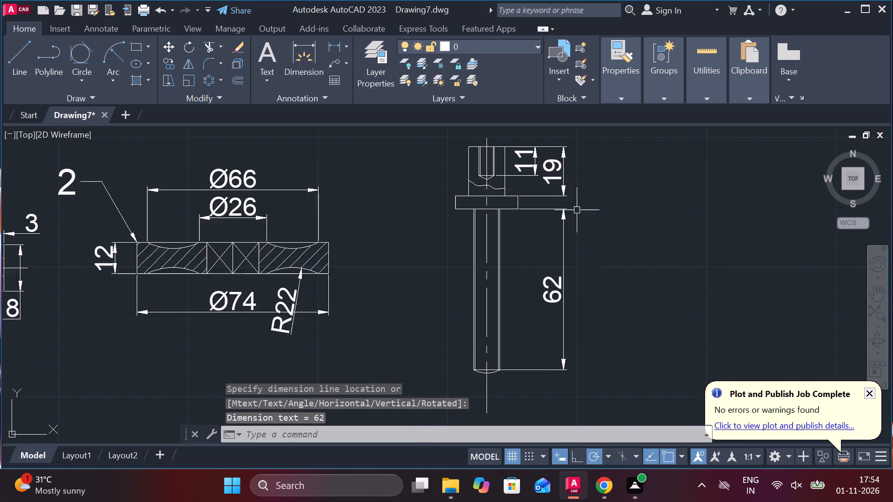
middle_drag(584, 227, 585, 338)
scroll(474, 237, up, 2)
middle_drag(493, 247, 439, 222)
key(space)
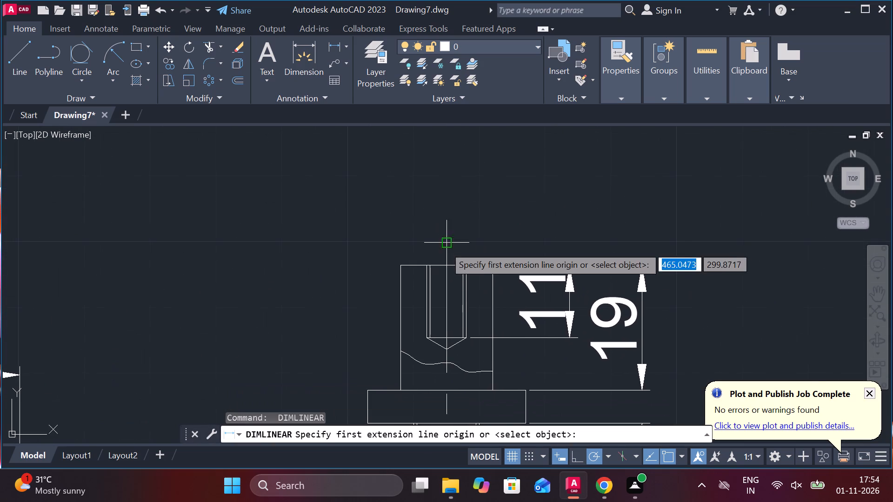
scroll(439, 252, up, 2)
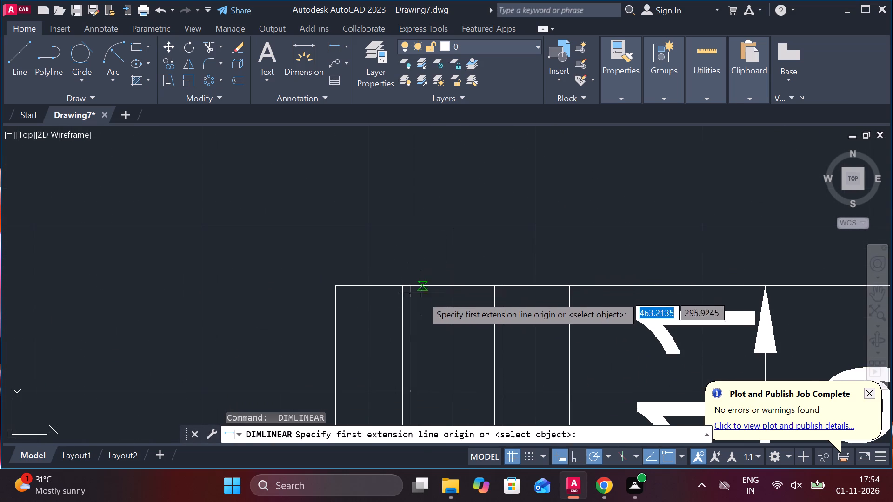
scroll(412, 316, up, 1)
click(400, 268)
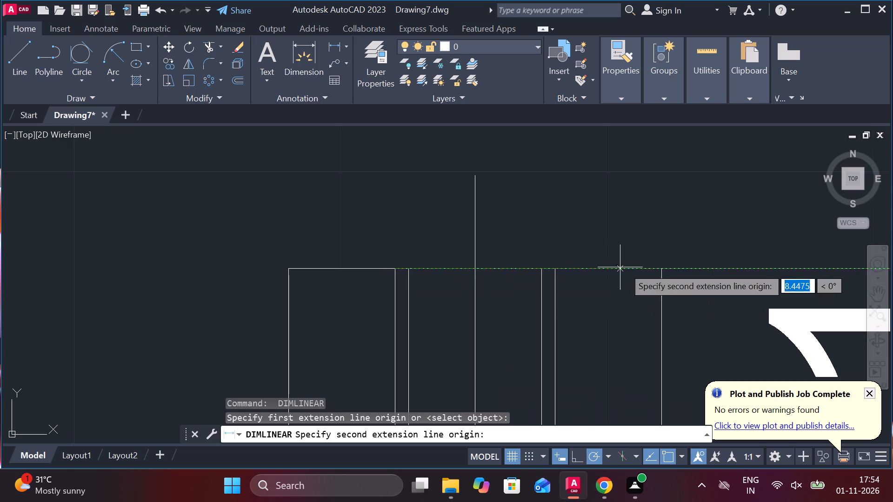
click(560, 266)
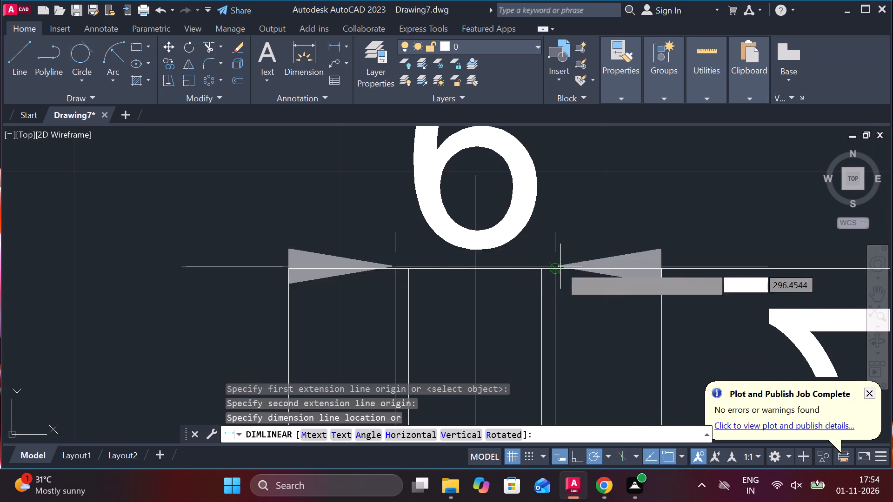
middle_drag(561, 229, 557, 325)
click(562, 264)
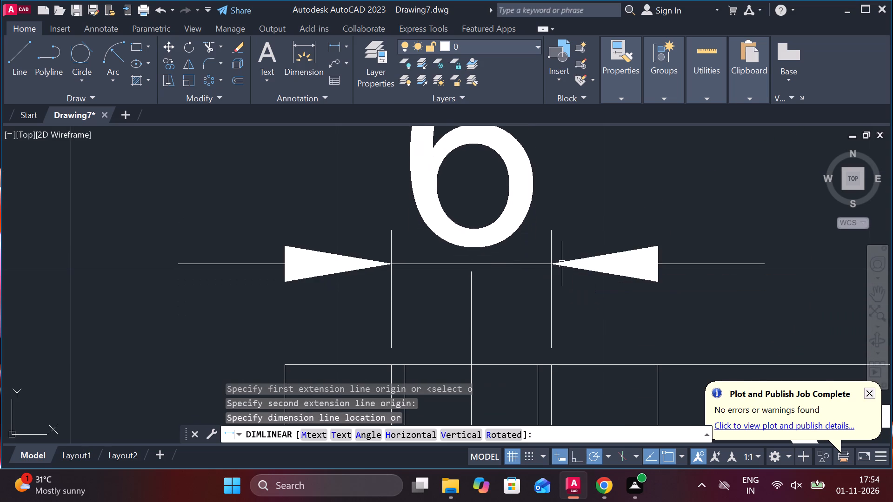
Edit the threaded hole's width dimension text to read M6.
scroll(562, 264, down, 3)
double_click(530, 237)
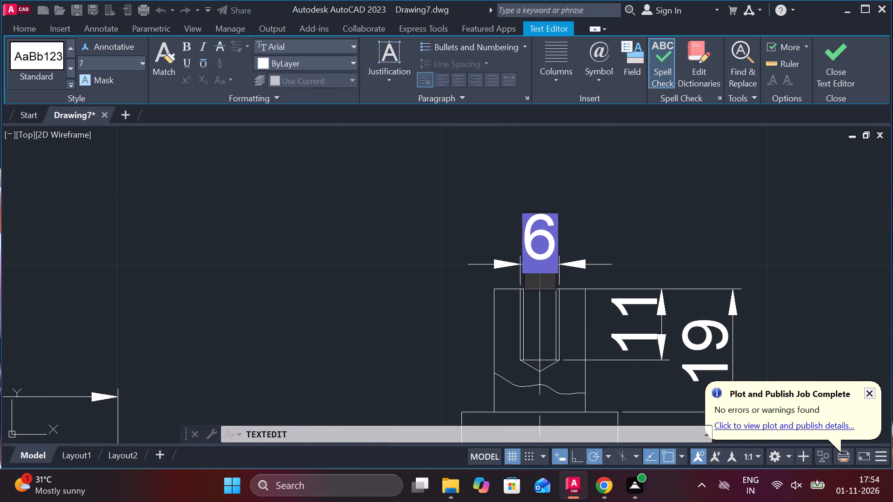
key(m)
click(710, 222)
key(Escape)
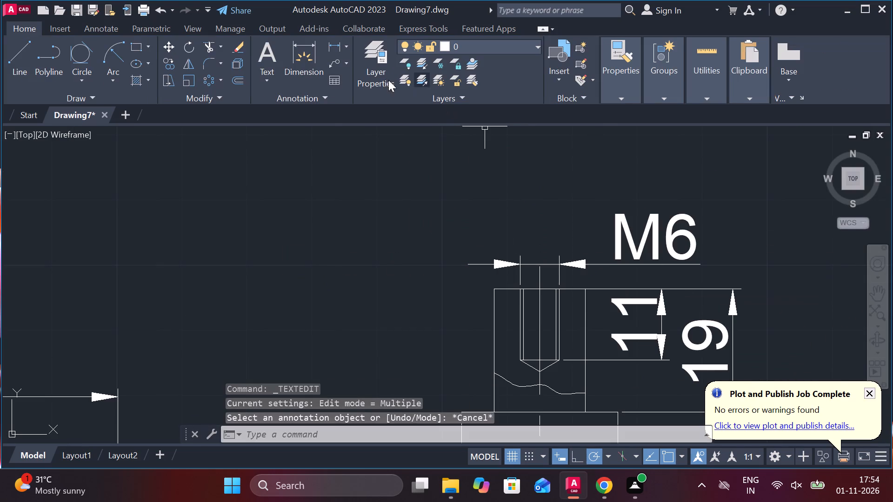
Add a horizontal linear dimension for the upper body's full width, placed above the M6 dimension.
click(342, 42)
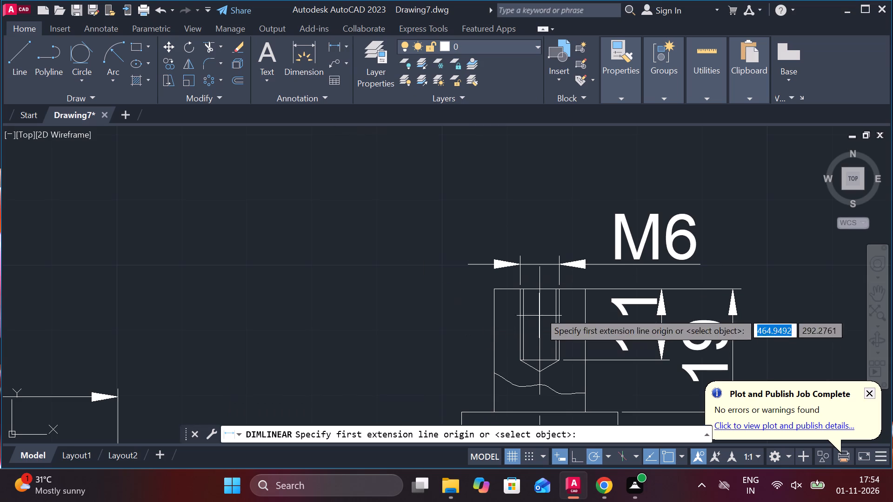
click(494, 294)
click(583, 289)
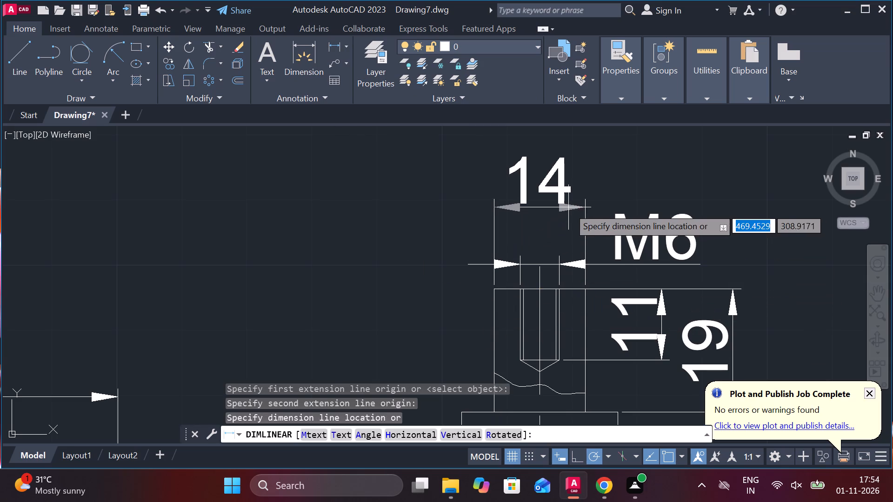
click(568, 206)
Add a diameter symbol before the upper body's width dimension text so it reads Ø14.
double_click(526, 169)
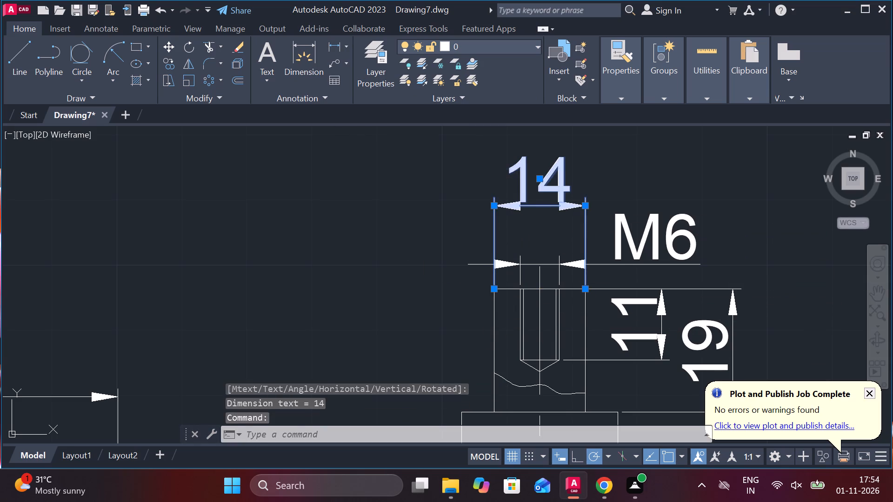
click(598, 81)
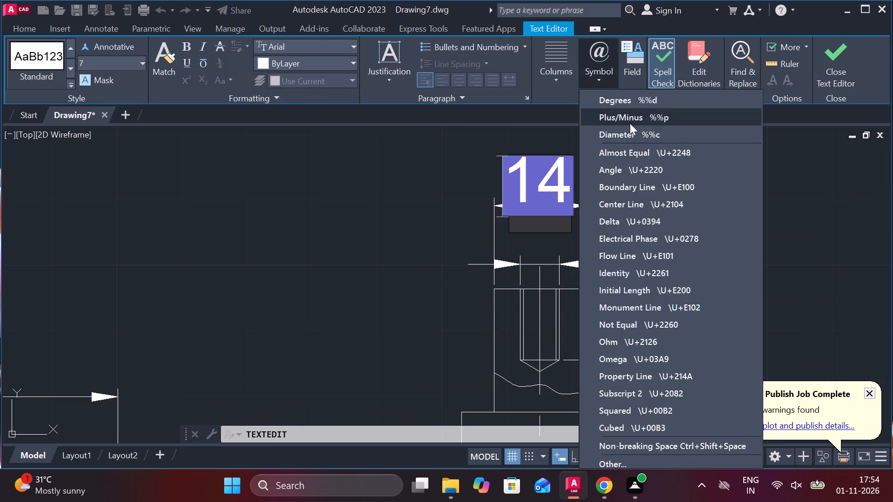
click(639, 137)
click(846, 52)
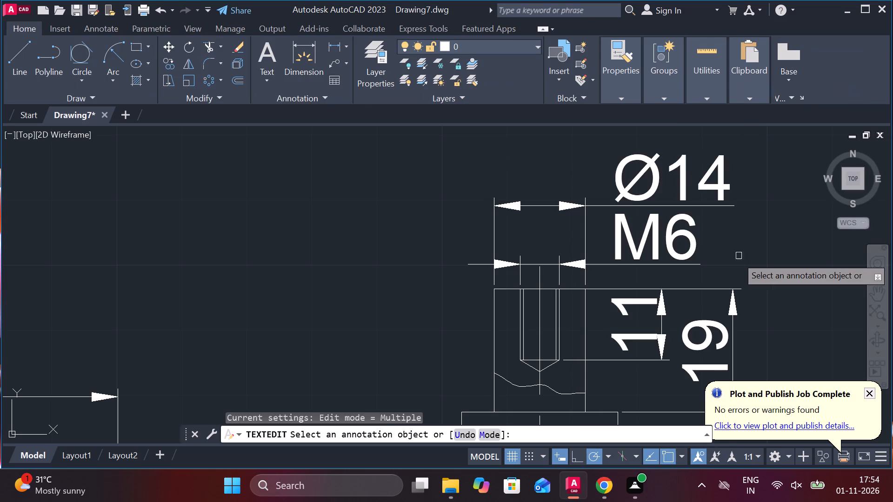
scroll(726, 257, down, 2)
middle_drag(735, 264, 616, 235)
middle_drag(649, 332, 637, 316)
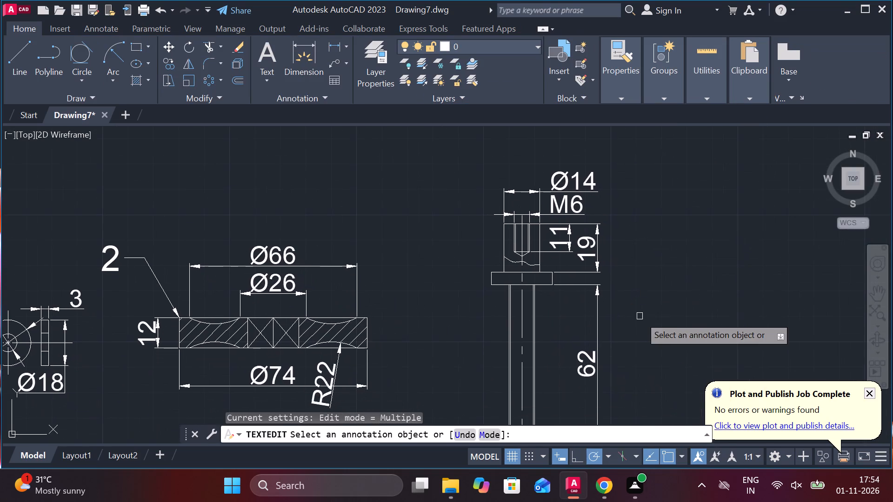
scroll(632, 304, down, 1)
scroll(564, 296, up, 2)
key(Escape)
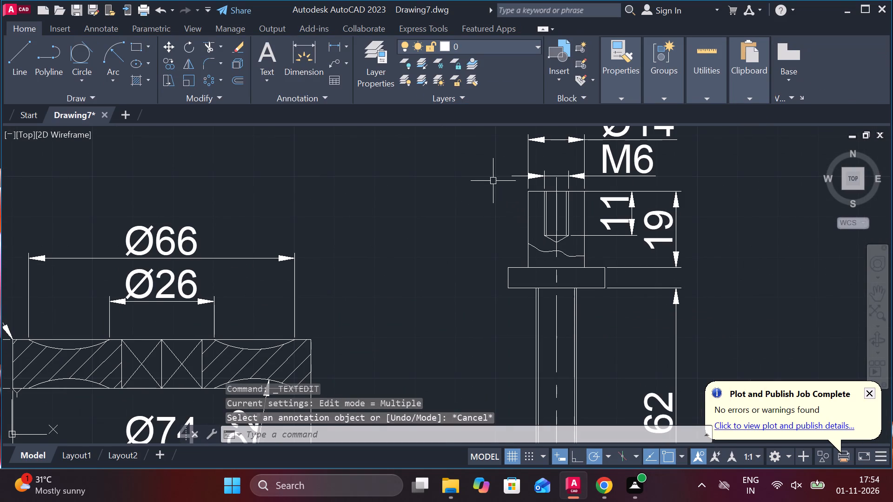
Copy the flanged stepped part without its dimensions to the open space beside the undimensioned copies of the other parts.
click(493, 181)
scroll(614, 330, down, 1)
middle_drag(615, 345, 613, 345)
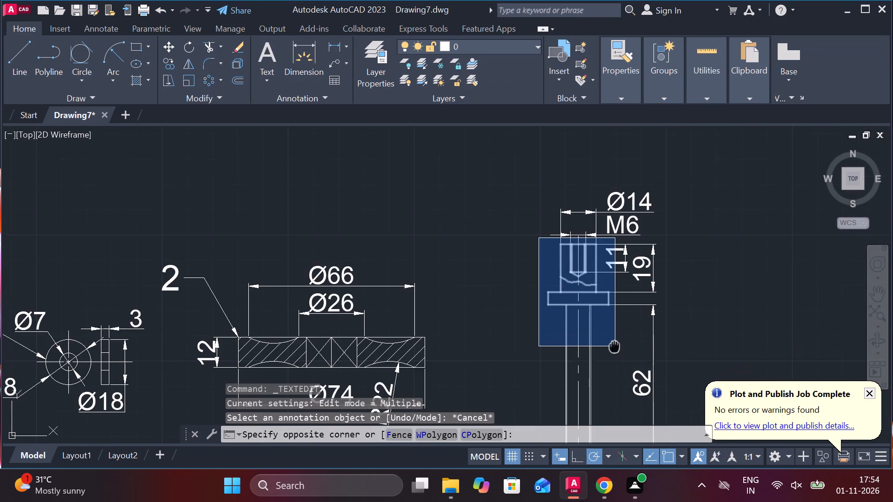
middle_drag(613, 345, 599, 241)
click(600, 380)
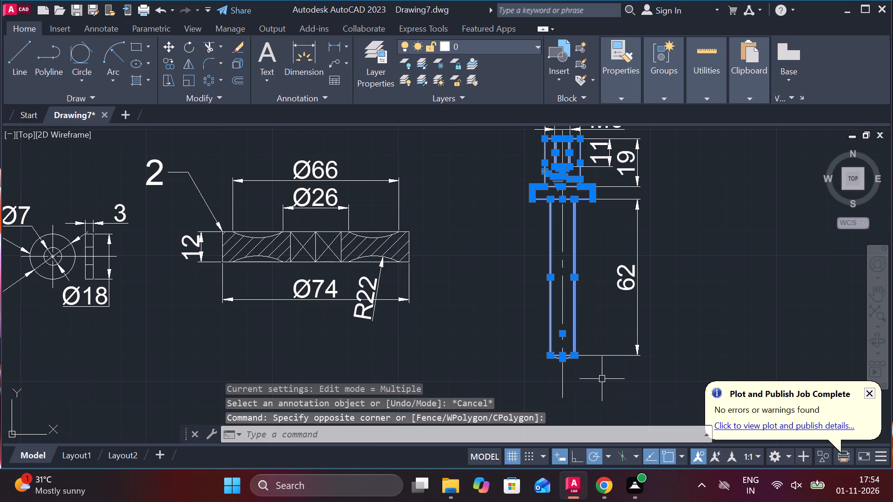
text(CO)
key(Return)
click(699, 284)
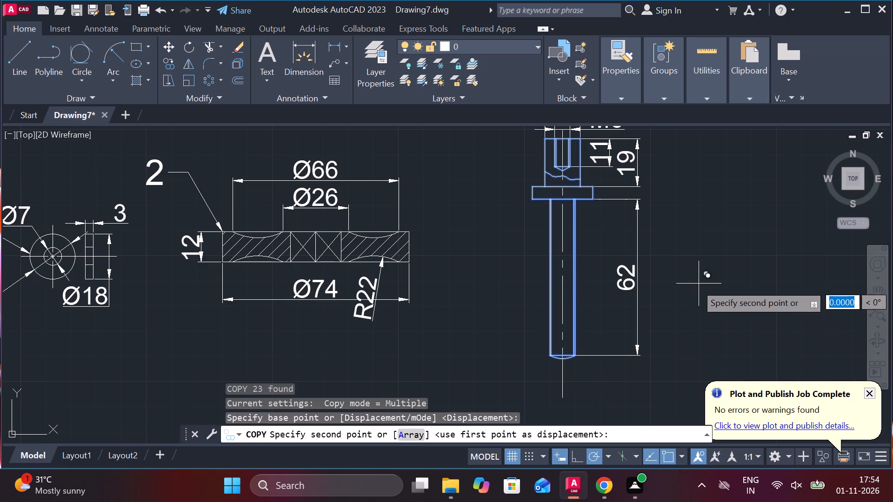
scroll(700, 286, down, 3)
scroll(360, 237, up, 2)
middle_drag(369, 237, 437, 294)
middle_drag(434, 288, 442, 290)
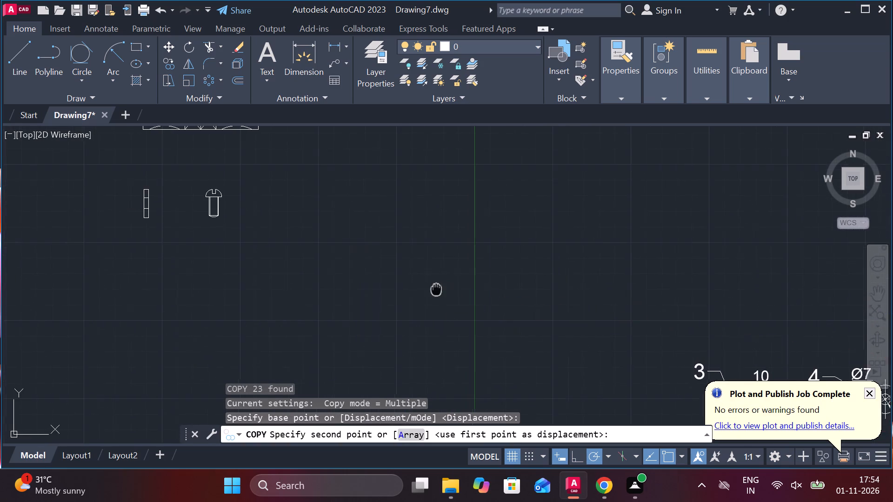
middle_drag(442, 290, 485, 340)
click(473, 262)
key(Escape)
Add a centerline between the two outer vertical edges of the copied part's lower shank.
text(CEN)
key(Return)
scroll(418, 269, up, 3)
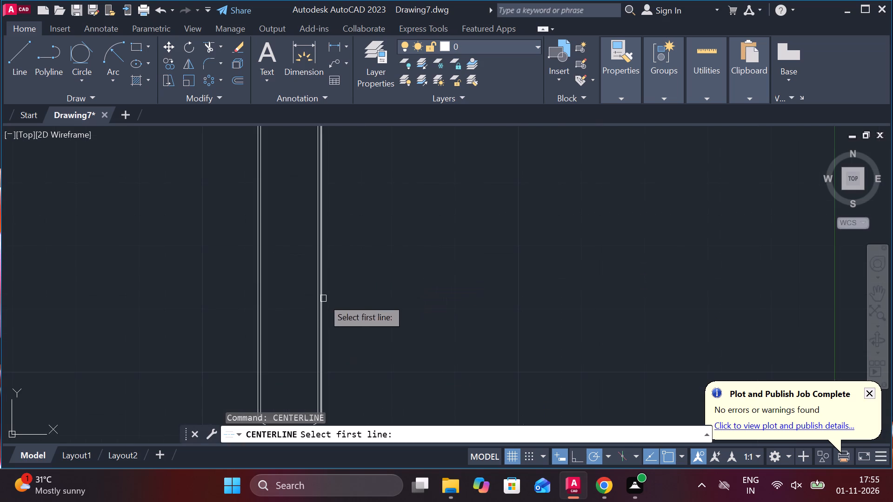
click(257, 277)
click(322, 273)
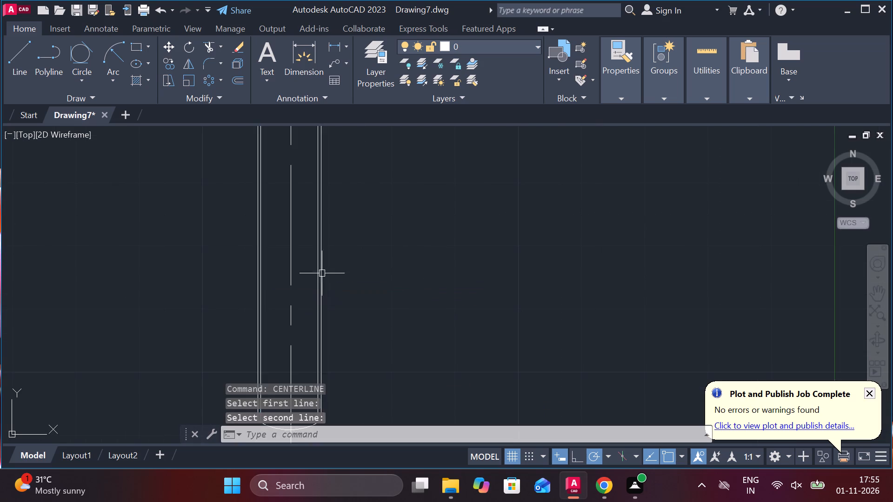
scroll(399, 279, down, 3)
key(Escape)
Stretch the upper end of the copied part's centerline straight up past the top of the threaded hole.
click(371, 232)
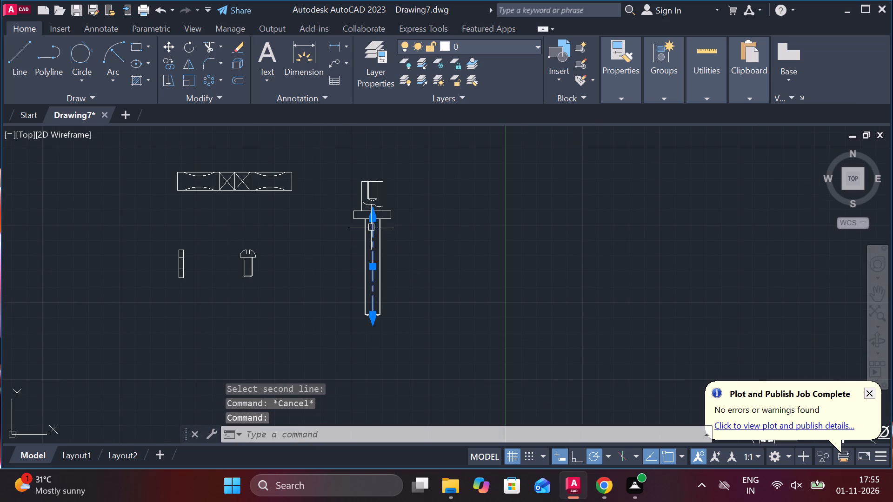
click(372, 211)
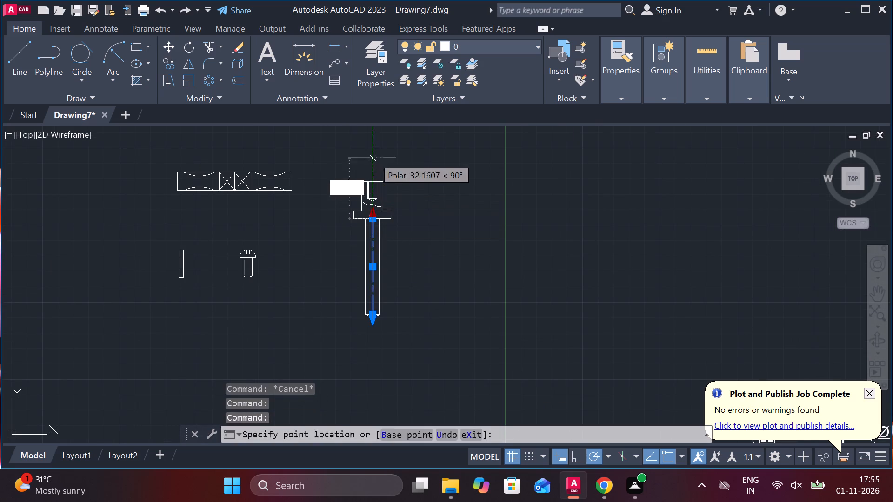
click(373, 155)
key(Escape)
scroll(364, 209, up, 2)
middle_drag(389, 255, 382, 339)
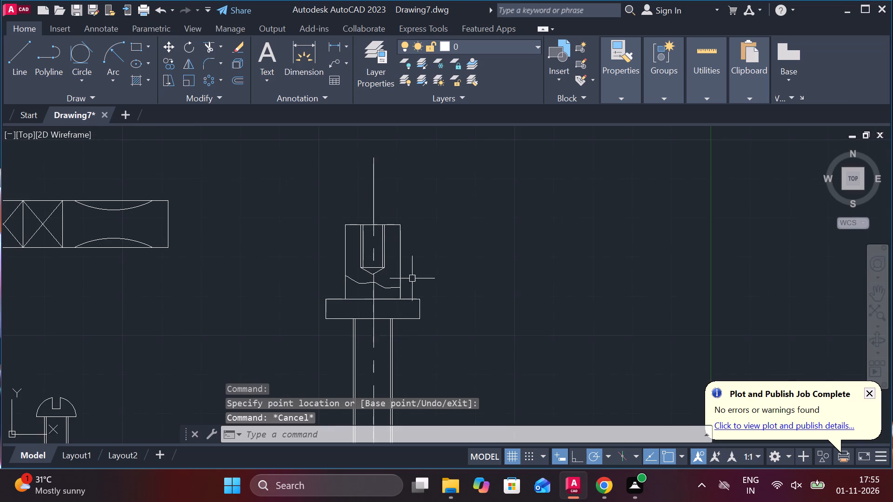
Add a horizontal linear dimension for the flange's full width on the dimensioned stepped part, placed just below the flange.
scroll(426, 284, down, 2)
scroll(461, 326, down, 1)
middle_drag(476, 330, 220, 276)
scroll(458, 304, down, 1)
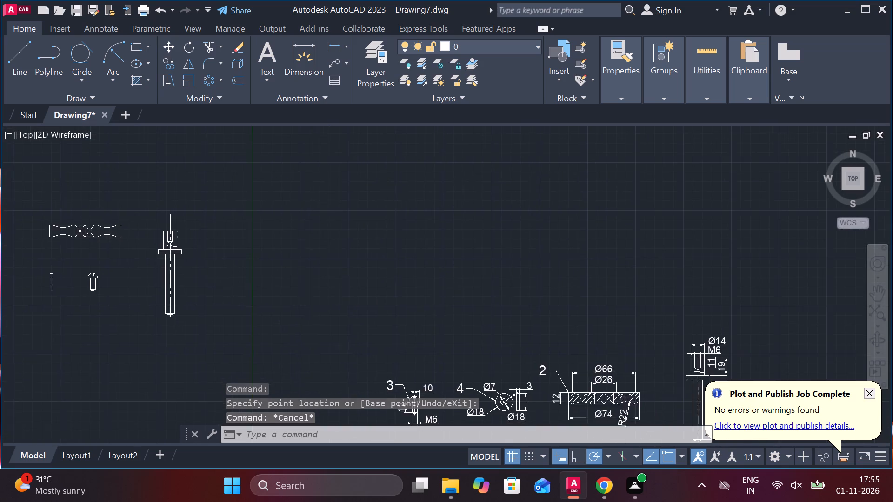
scroll(646, 371, up, 2)
middle_drag(636, 376, 534, 312)
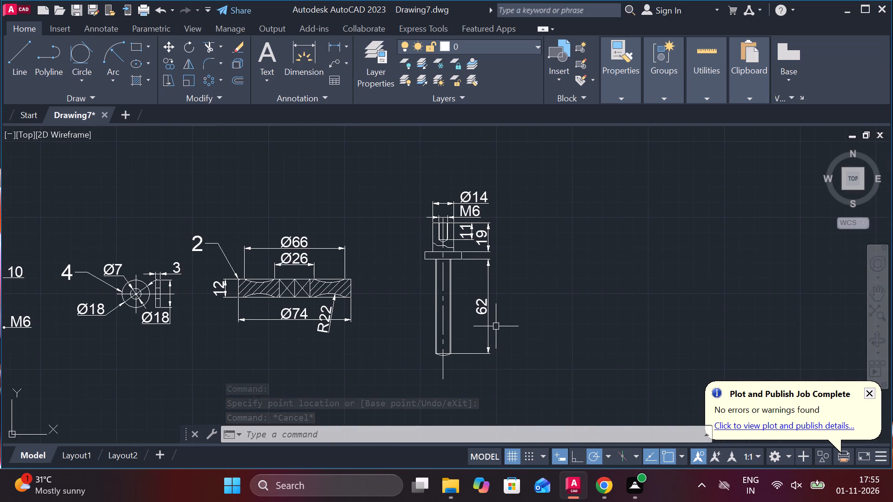
middle_click(431, 343)
scroll(431, 343, up, 1)
middle_drag(431, 343, 344, 171)
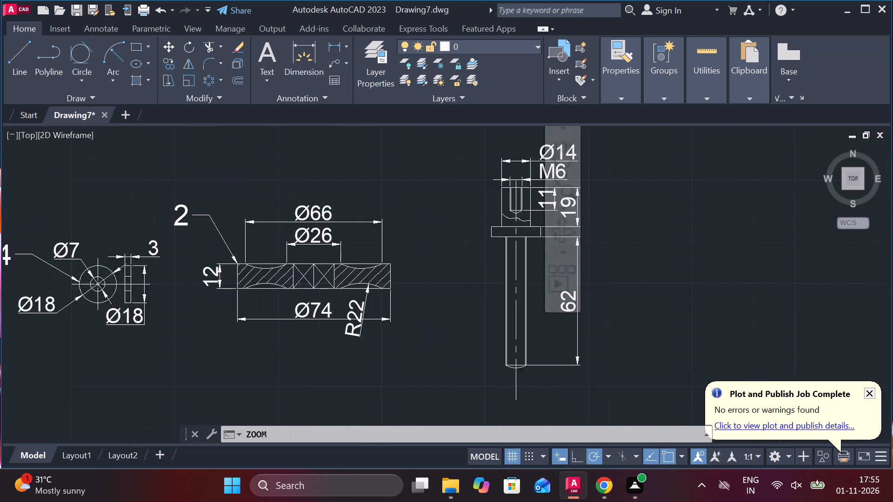
scroll(379, 85, down, 1)
scroll(551, 227, down, 2)
middle_drag(605, 259, 363, 222)
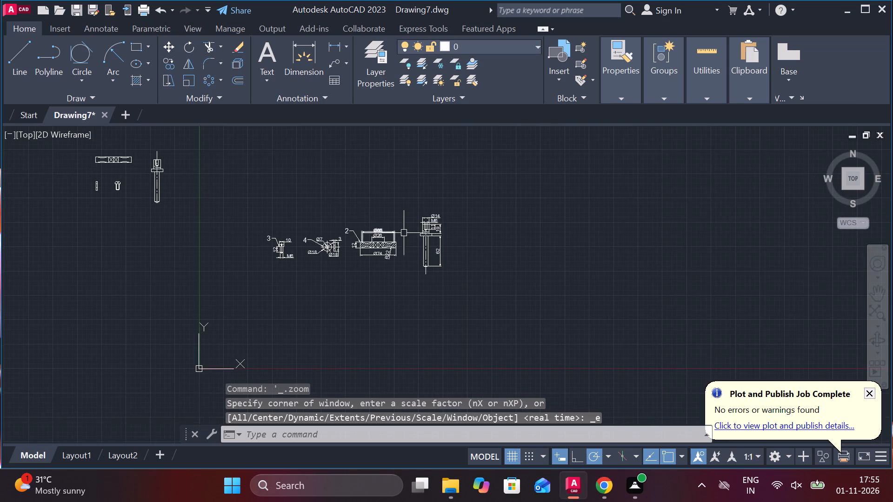
scroll(425, 236, up, 3)
scroll(450, 268, up, 1)
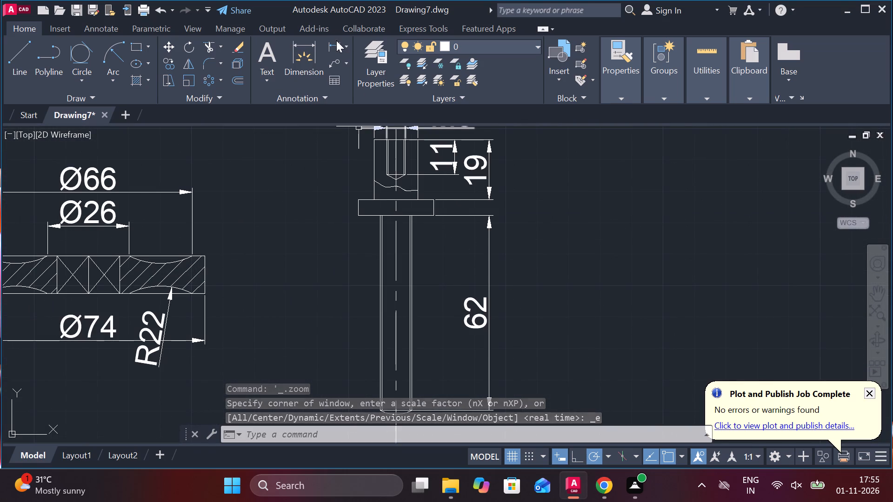
click(327, 44)
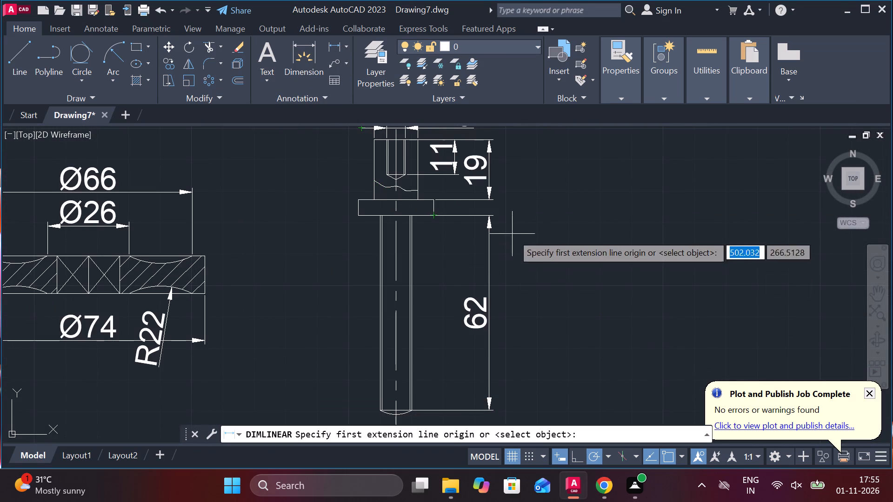
middle_drag(554, 289, 524, 205)
middle_drag(357, 204, 393, 334)
scroll(373, 293, up, 2)
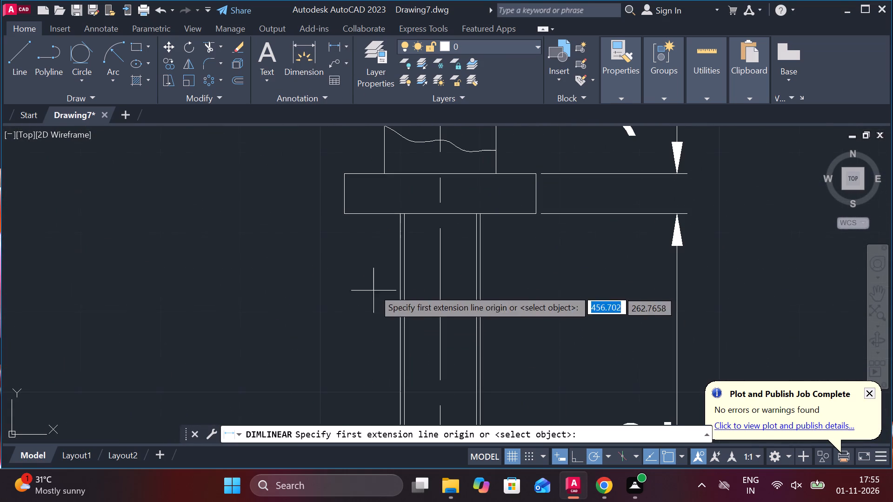
click(342, 214)
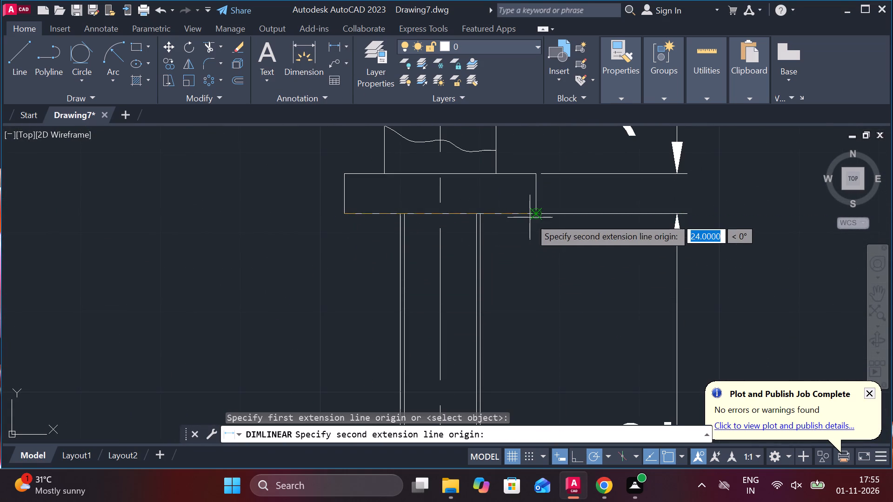
click(530, 218)
middle_drag(523, 305, 522, 264)
click(518, 287)
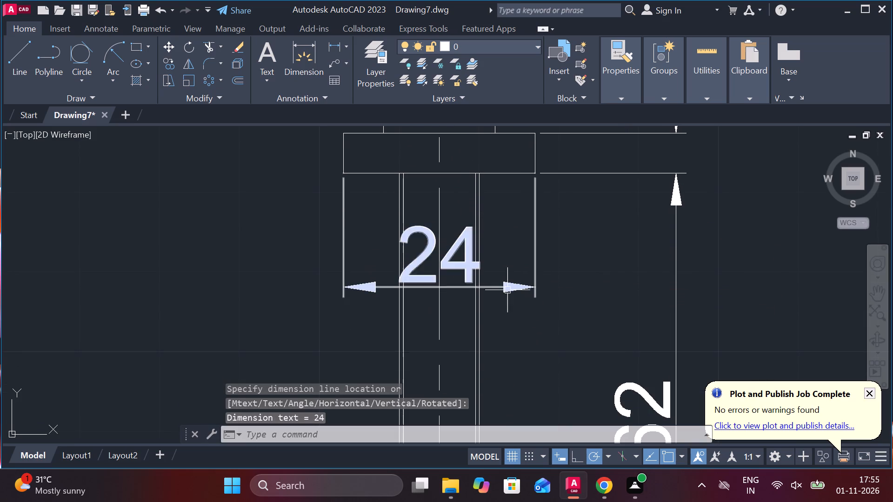
key(Escape)
Add a diameter symbol before the flange's width dimension text so it reads Ø24.
double_click(450, 269)
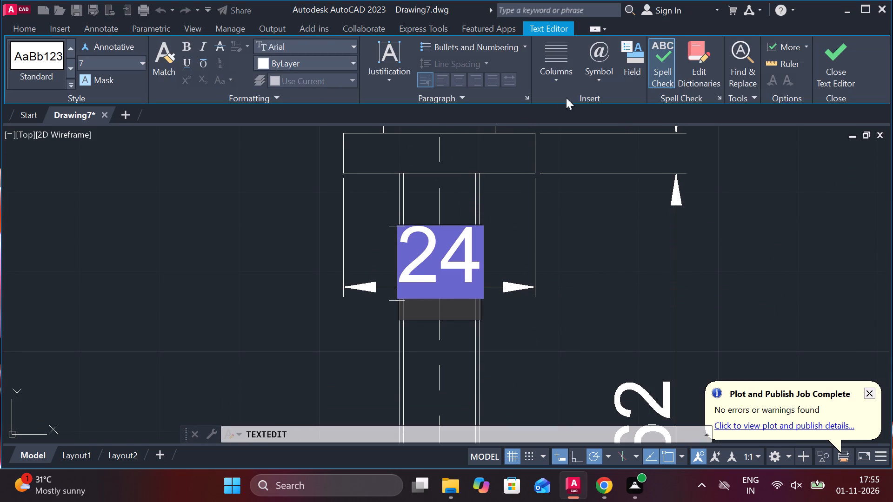
click(606, 80)
click(610, 138)
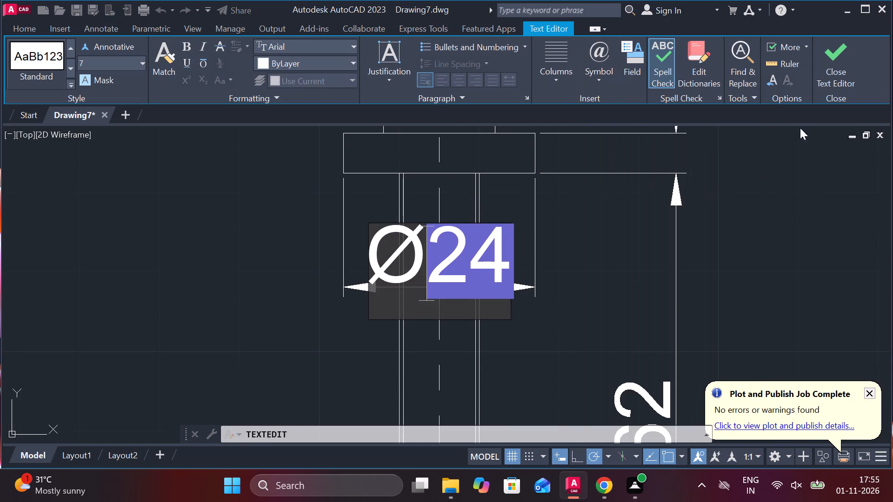
click(833, 62)
key(Escape)
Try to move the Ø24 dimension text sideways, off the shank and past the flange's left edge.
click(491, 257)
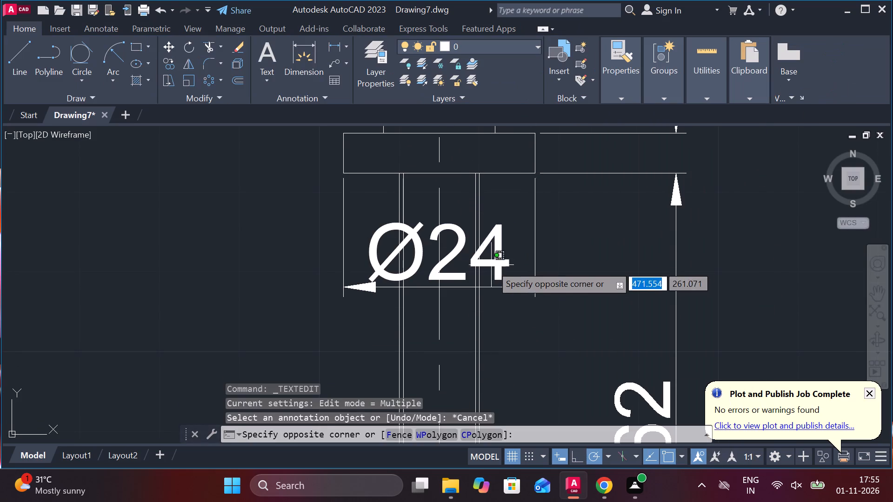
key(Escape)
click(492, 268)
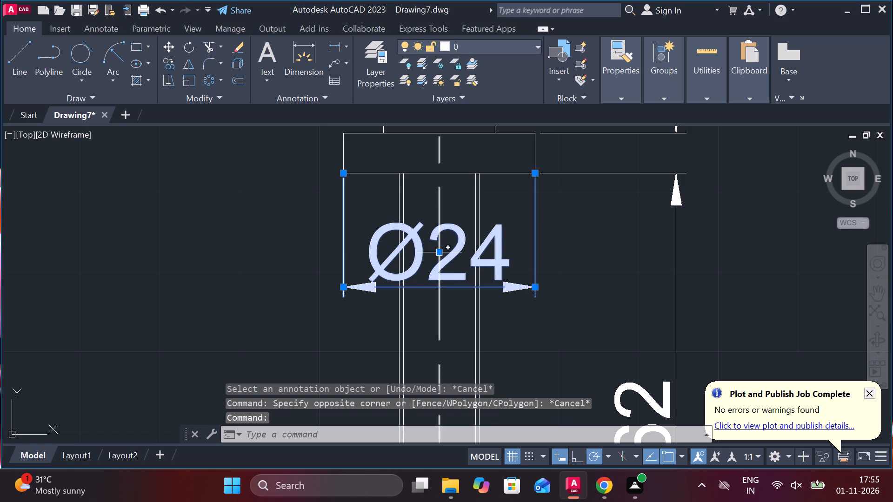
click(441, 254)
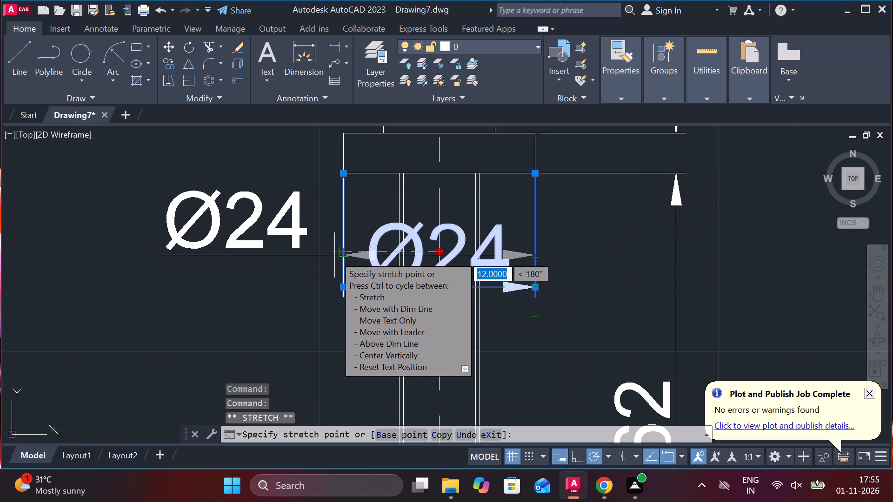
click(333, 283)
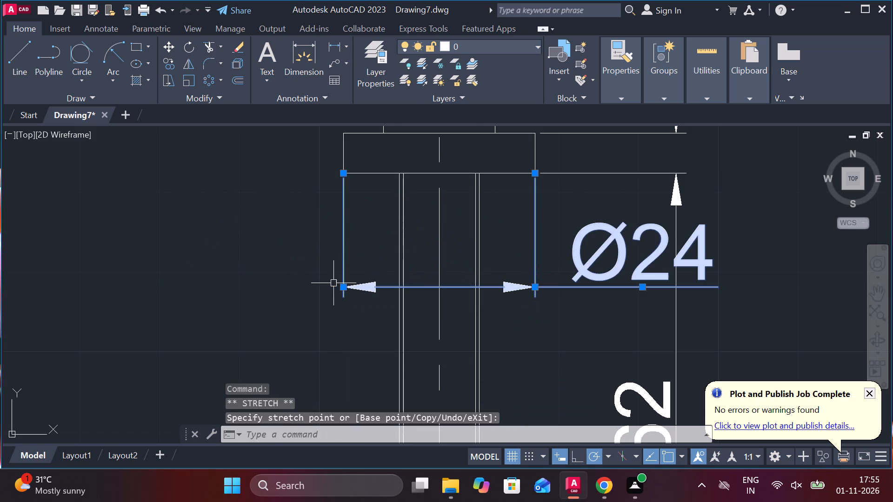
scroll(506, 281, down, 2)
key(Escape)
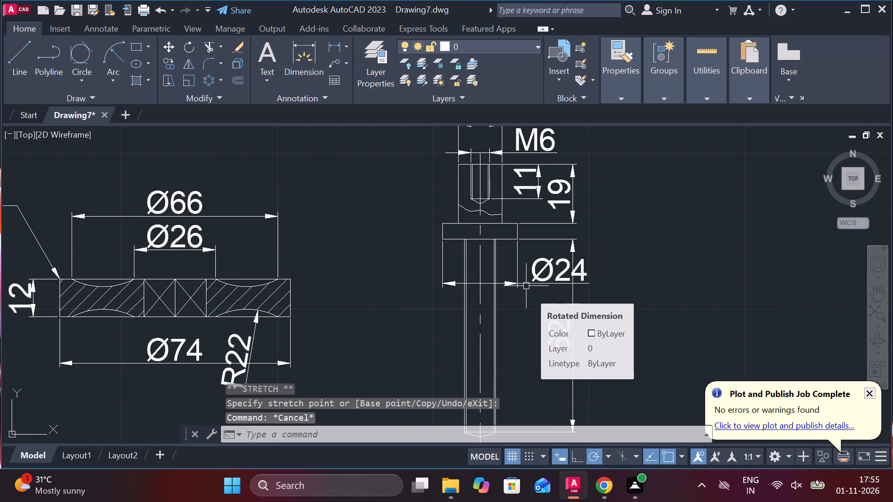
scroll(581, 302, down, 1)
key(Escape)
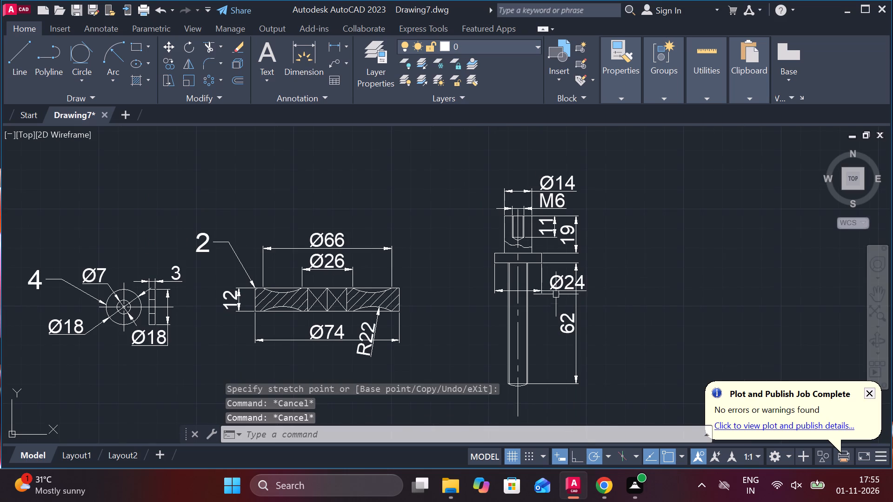
Move the Ø24 dimension text onto the shank's centerline, between its two extension lines.
scroll(560, 290, up, 1)
click(562, 279)
click(573, 291)
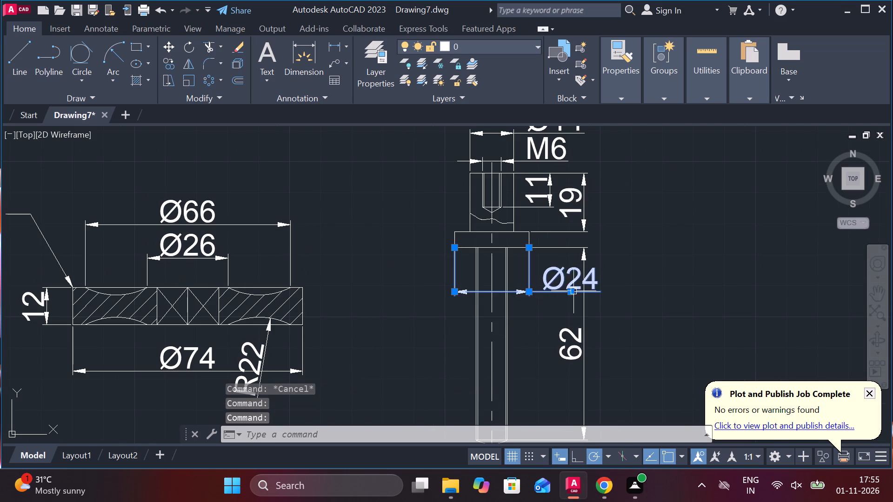
click(571, 291)
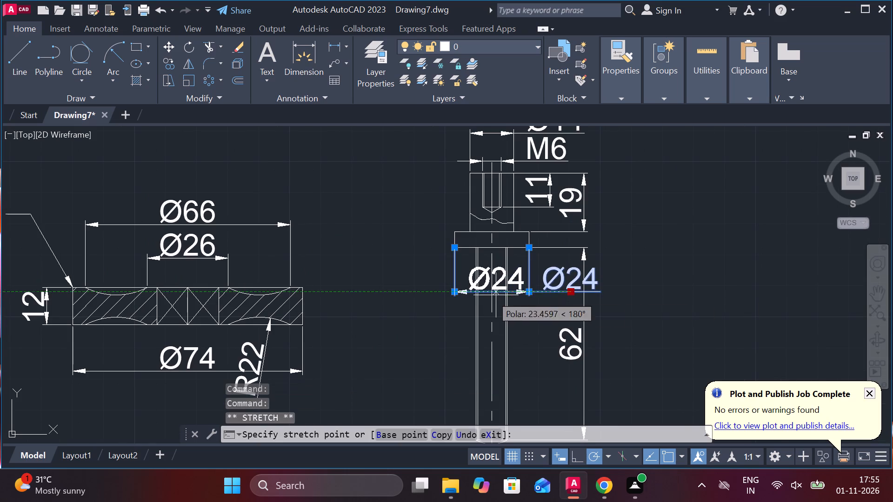
scroll(489, 295, up, 3)
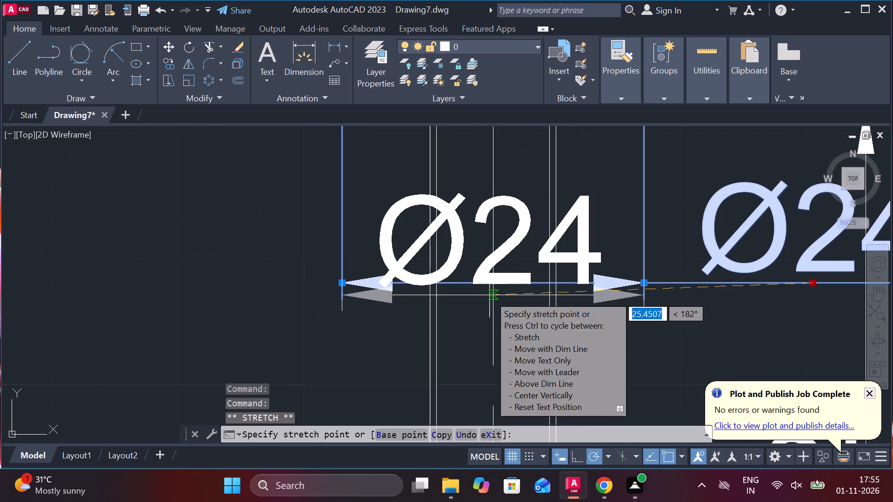
click(489, 295)
scroll(492, 298, down, 3)
key(Escape)
Add a horizontal linear dimension across the bottom end of the stepped part's shank, placed just below it.
scroll(636, 310, down, 2)
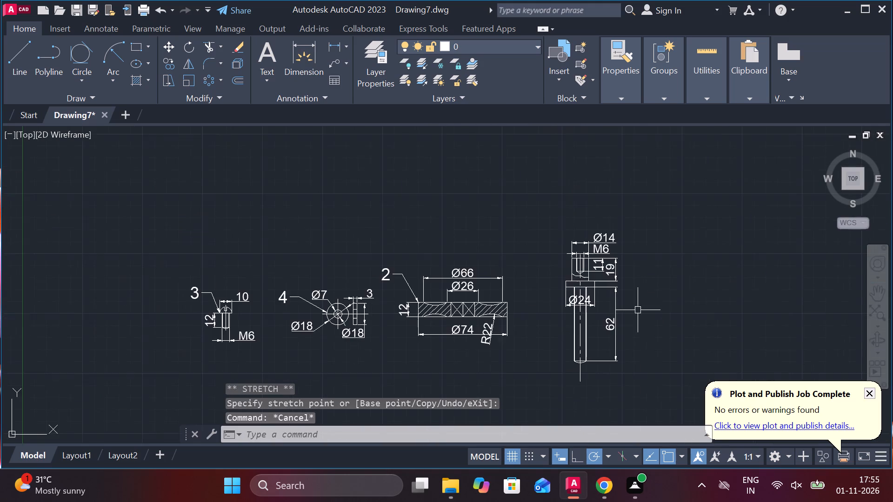
middle_drag(637, 310, 584, 268)
scroll(593, 304, up, 2)
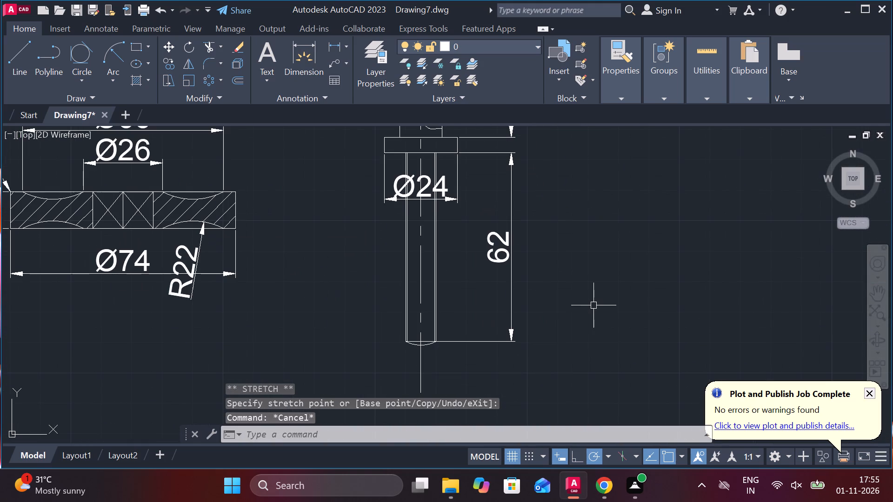
scroll(591, 304, down, 1)
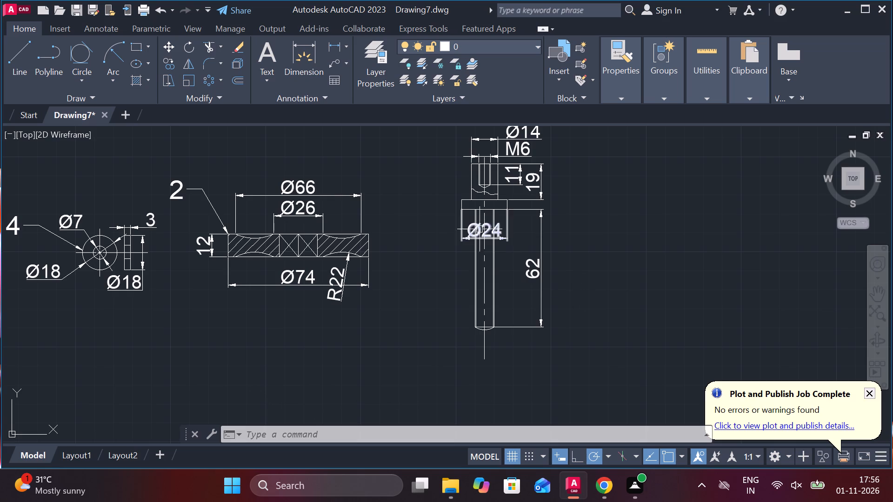
click(333, 49)
scroll(479, 314, up, 3)
scroll(442, 364, up, 2)
middle_drag(435, 364, 351, 259)
click(388, 279)
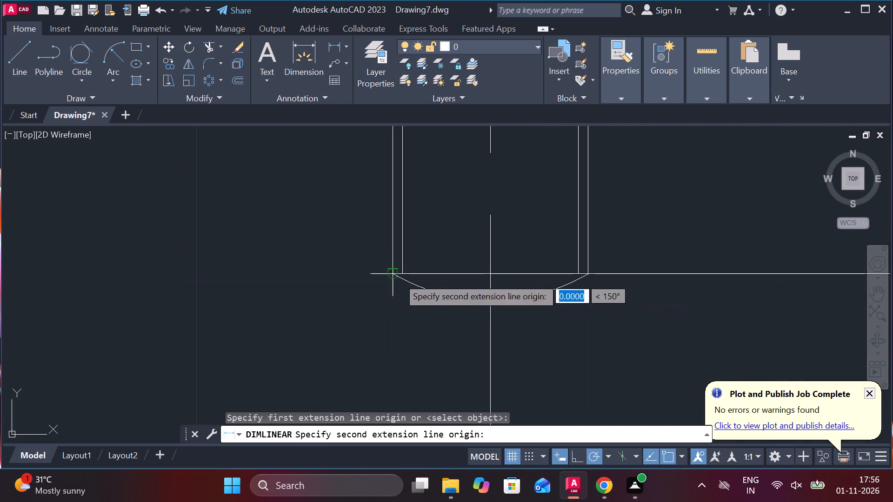
click(588, 277)
scroll(588, 302, down, 2)
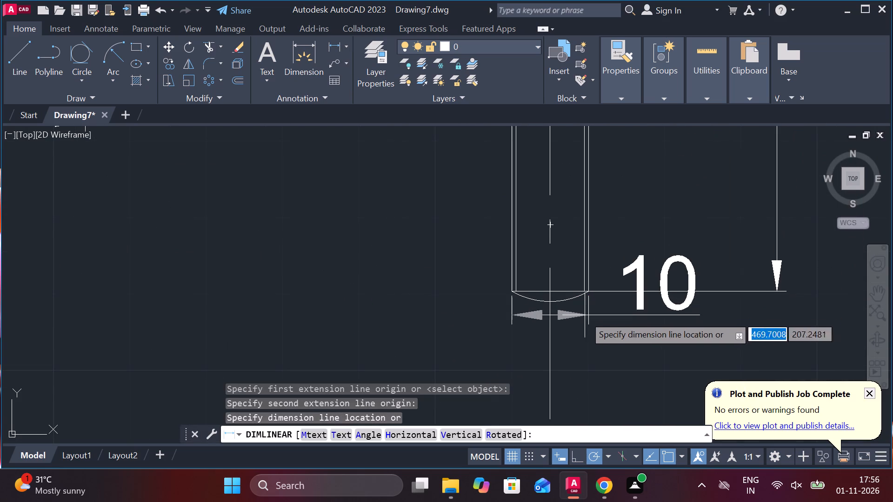
middle_drag(577, 362, 559, 317)
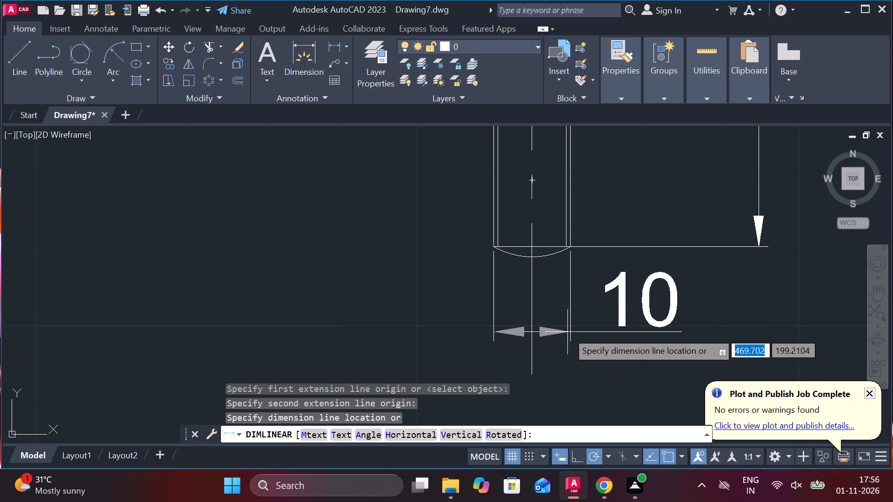
click(567, 329)
key(Escape)
Prefix the shank's width dimension text with M so it reads M10.
double_click(640, 302)
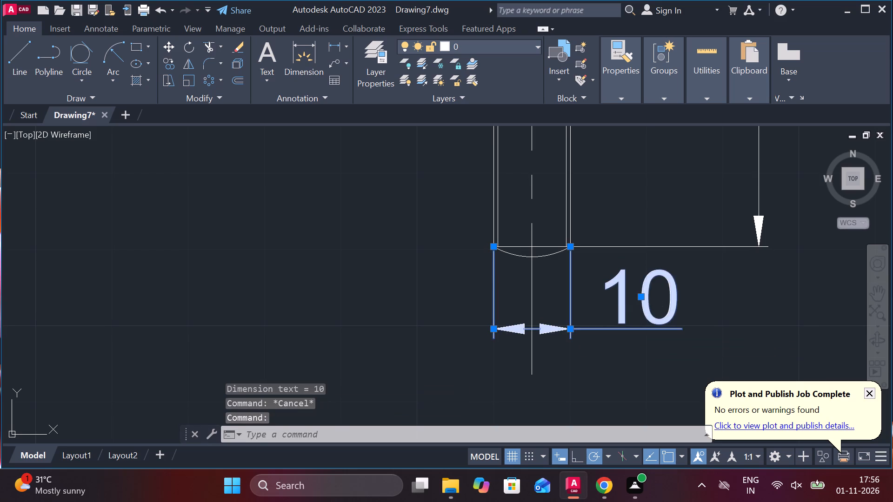
key(m)
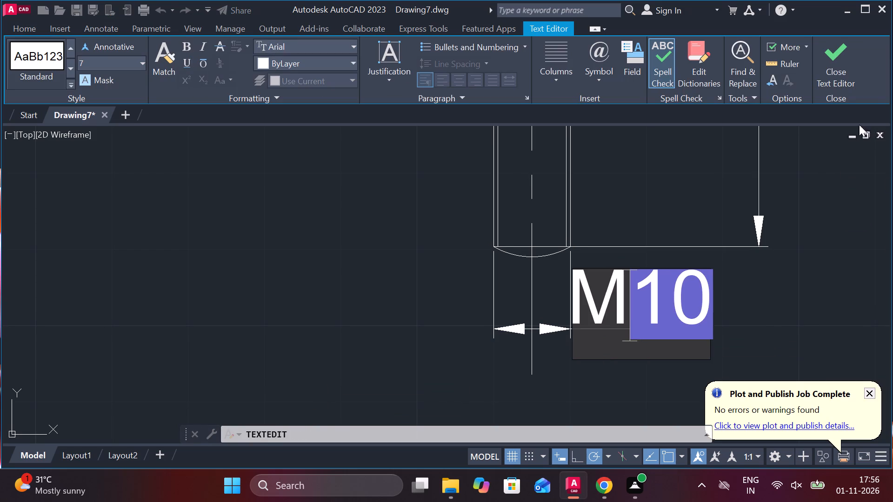
click(829, 58)
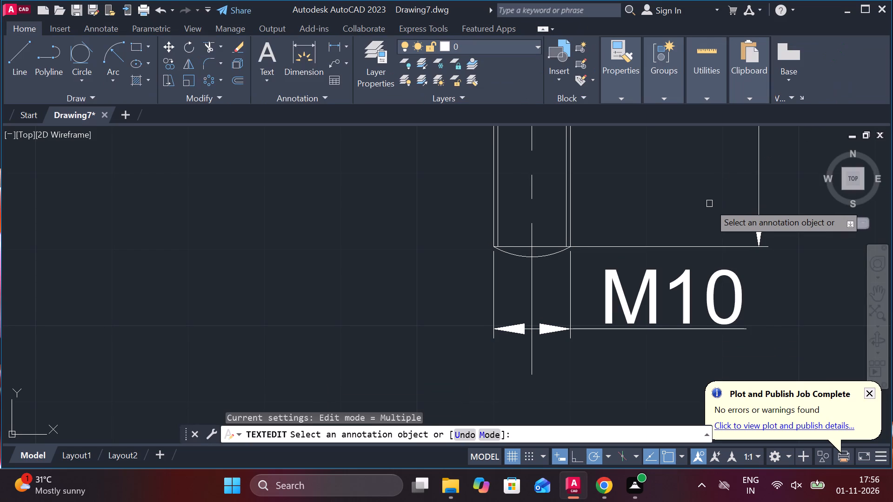
scroll(709, 204, down, 2)
middle_drag(716, 215, 694, 217)
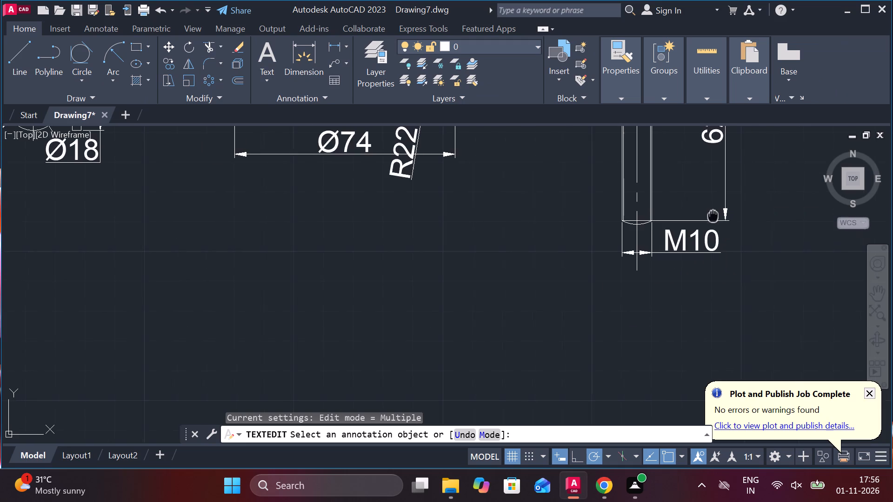
middle_drag(694, 217, 642, 253)
scroll(700, 230, down, 1)
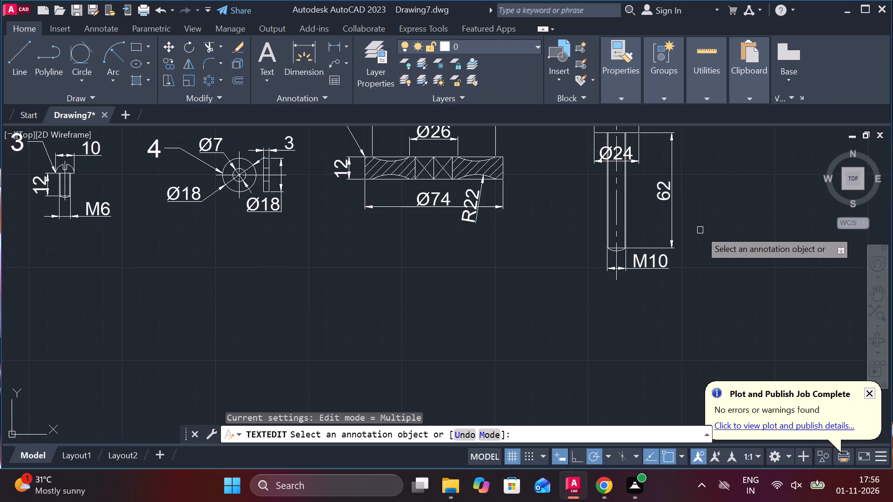
middle_drag(701, 230, 657, 263)
key(Escape)
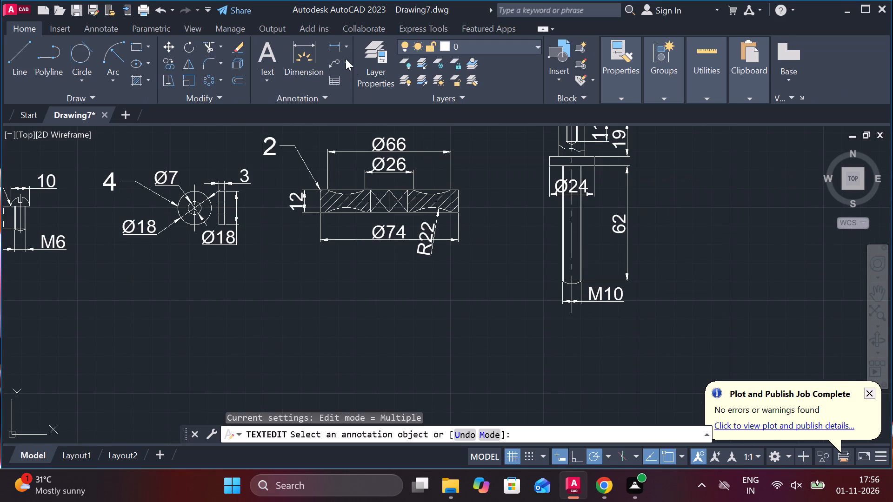
Add a vertical linear dimension from the flange's top edge to the shank's bottom end, outside the 62 dimension.
click(334, 46)
scroll(637, 170, up, 1)
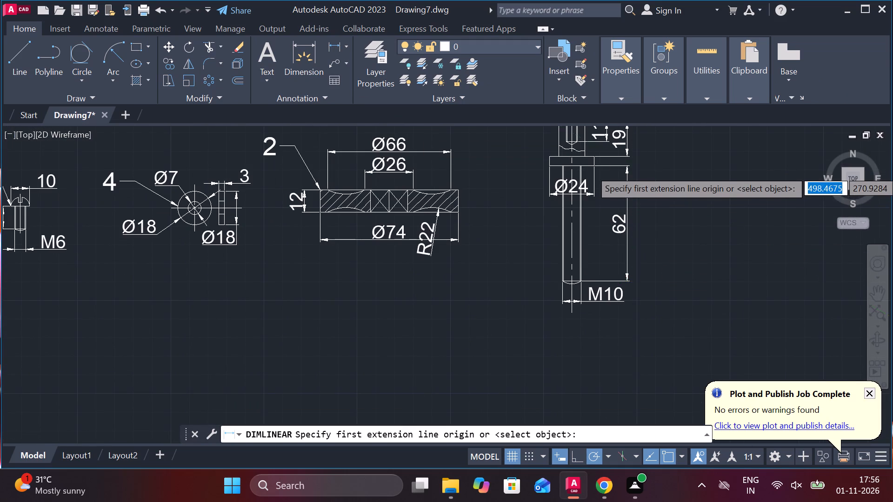
click(625, 152)
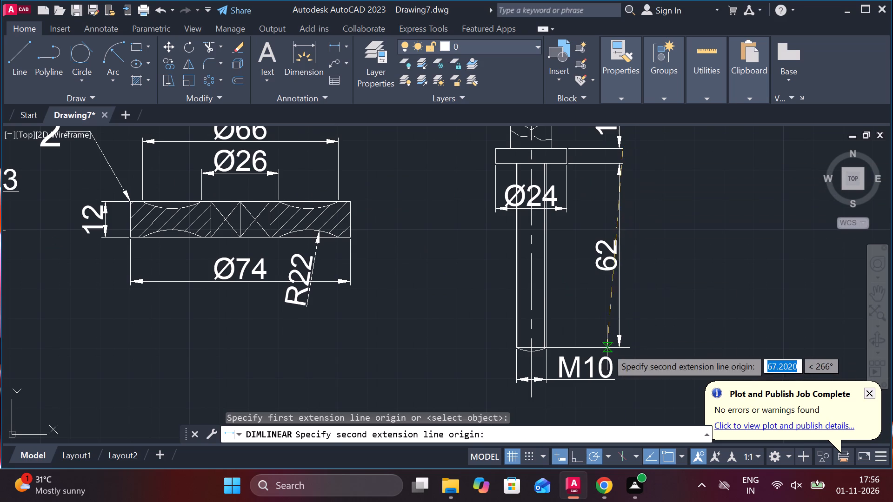
click(605, 347)
click(655, 293)
key(Escape)
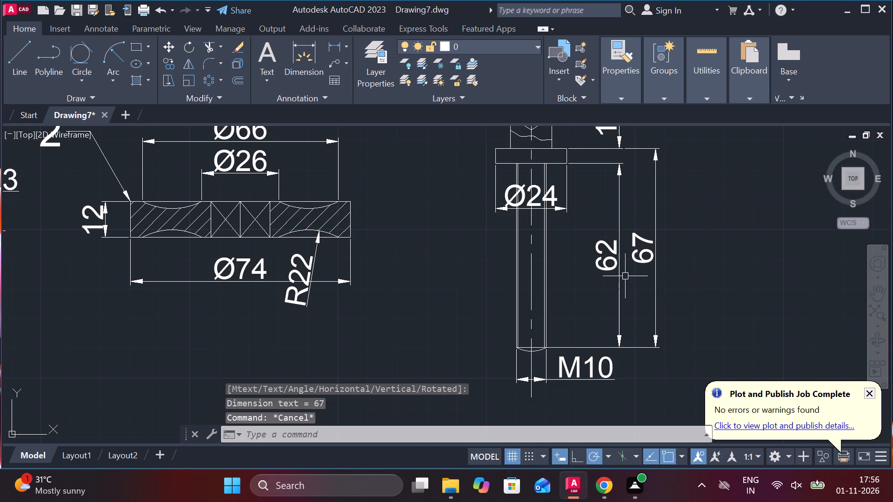
Move the 62 and 67 length dimensions closer to the shank, keeping the 67 dimension outermost.
click(619, 268)
click(609, 256)
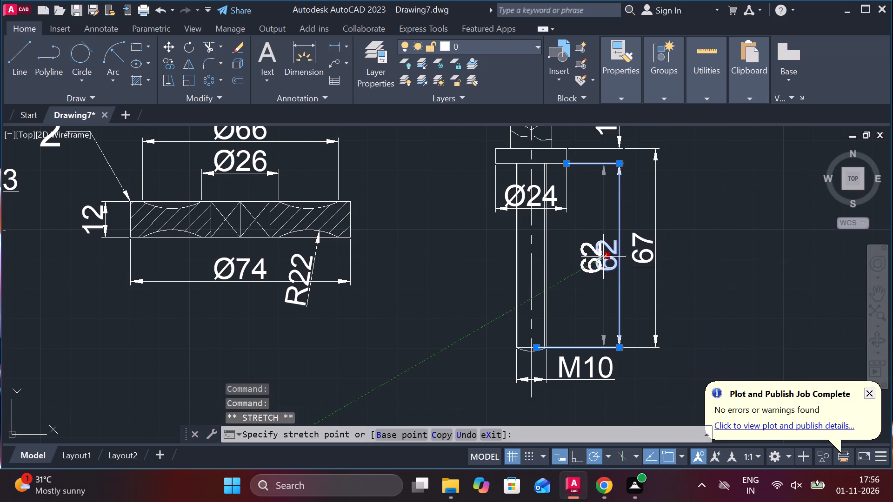
click(581, 259)
key(Escape)
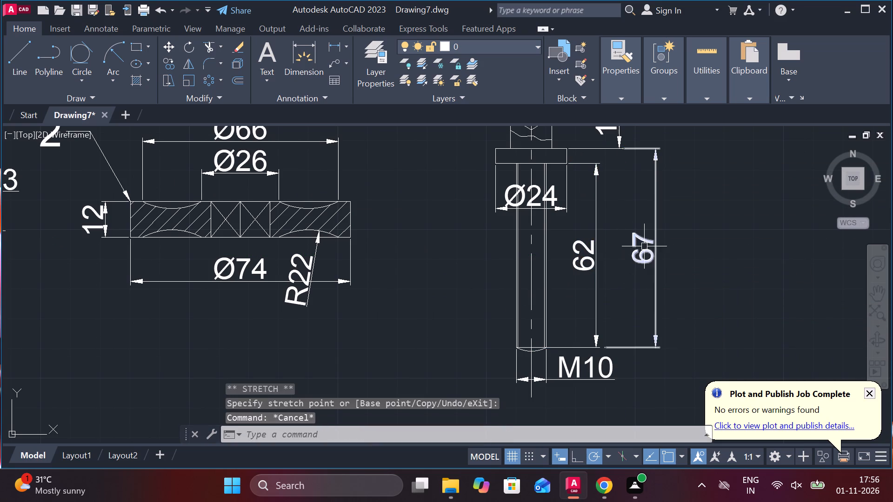
click(644, 249)
click(644, 247)
click(630, 247)
key(Escape)
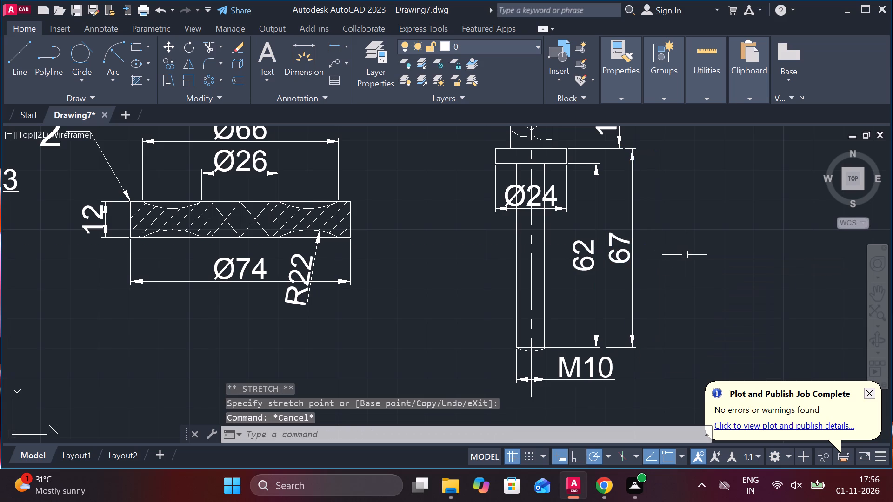
Add a multileader numbered 5 with text height 10, pointing to the upper-left corner of the stepped part's flange.
middle_drag(685, 255, 680, 328)
scroll(685, 324, down, 1)
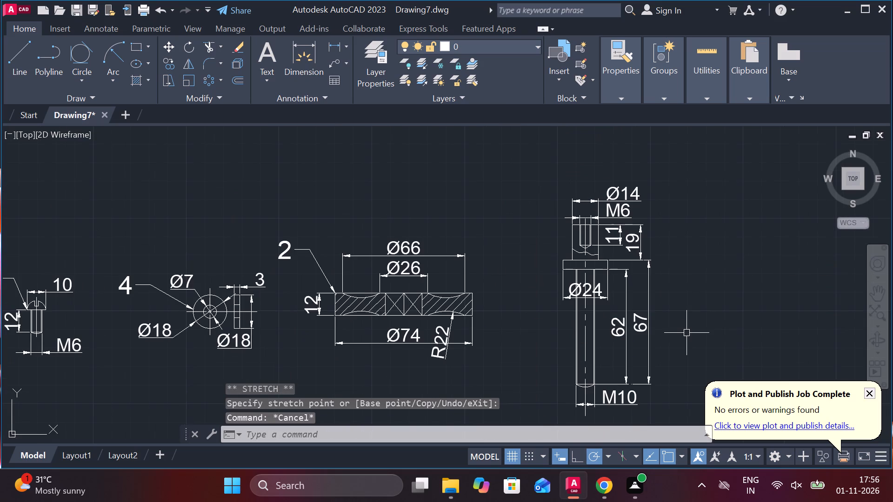
middle_drag(681, 334, 650, 251)
middle_drag(653, 252, 660, 299)
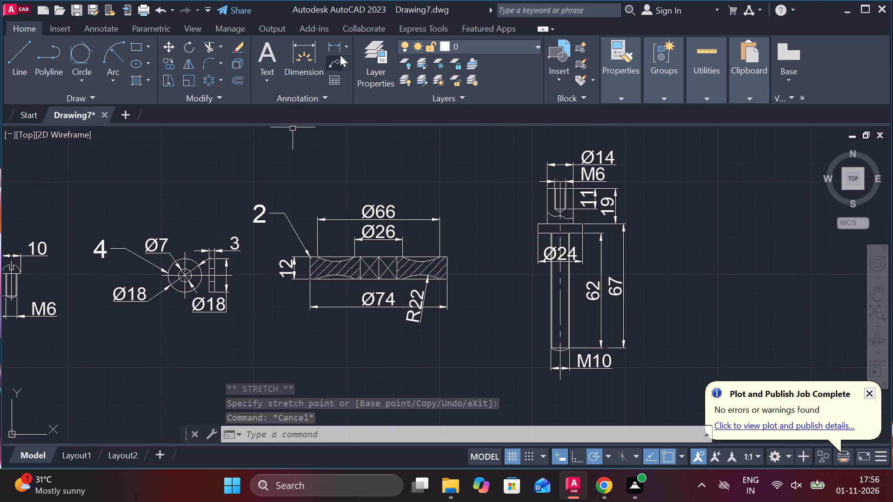
click(344, 47)
click(344, 47)
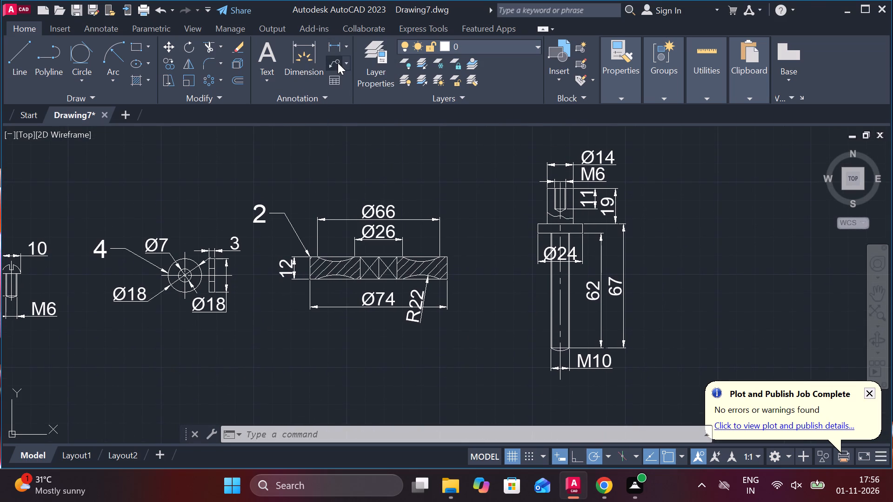
click(338, 63)
scroll(542, 209, up, 2)
click(527, 239)
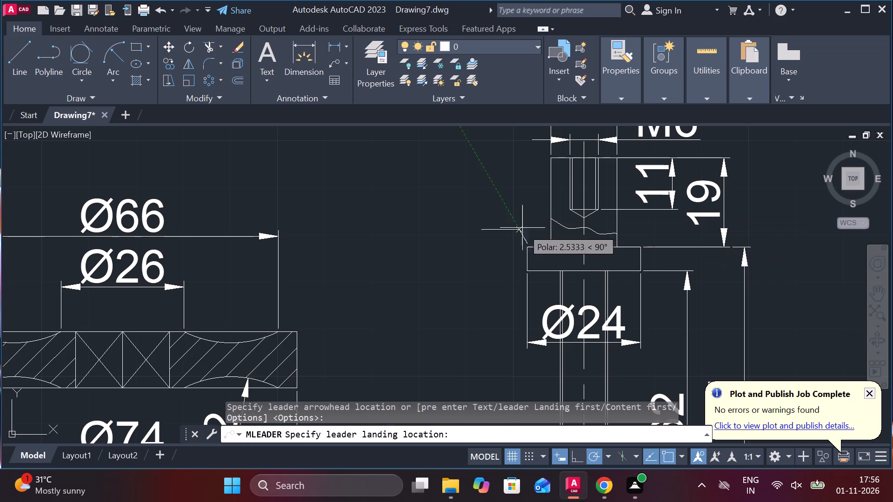
click(488, 169)
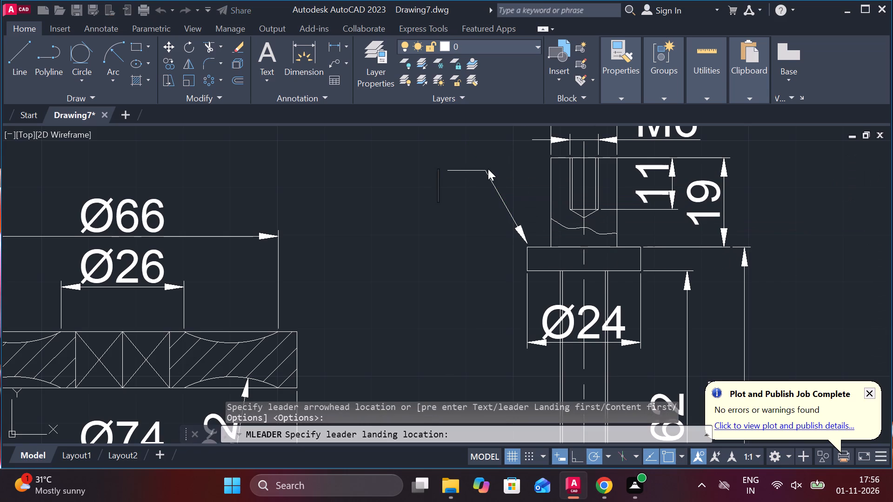
click(116, 60)
text(10)
key(Return)
key(5)
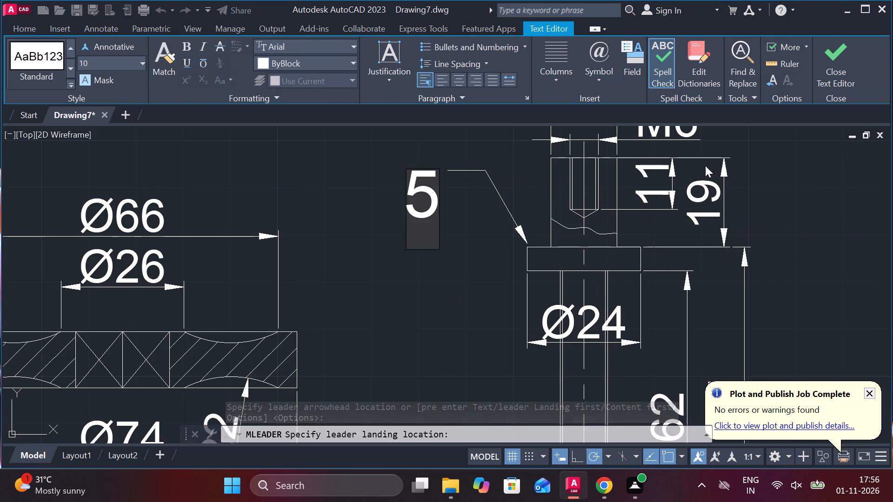
click(838, 65)
Draw a closed upright rectangle of lines, 16 wide and 90 high, in the empty space to the right of part 5.
scroll(612, 257, down, 3)
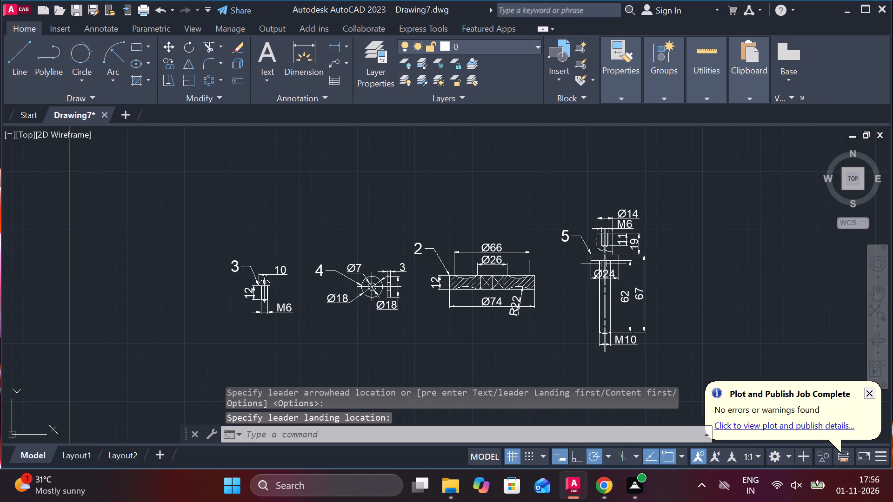
middle_drag(584, 284, 633, 266)
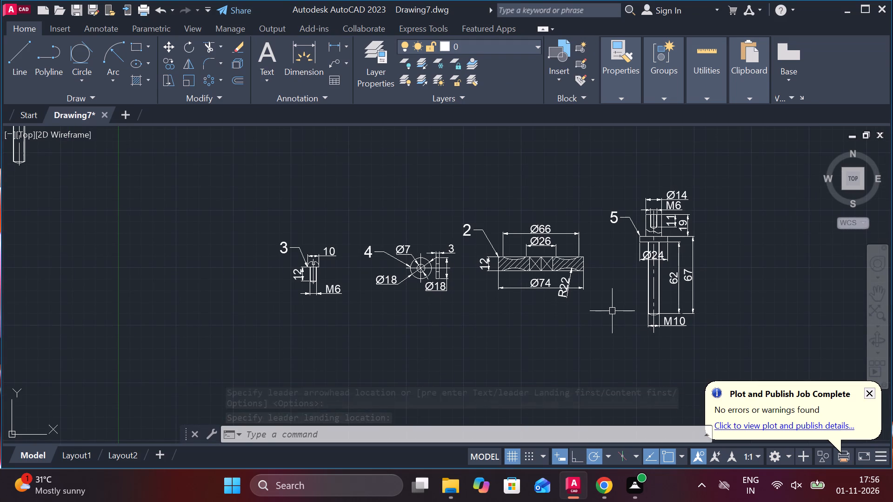
middle_drag(598, 330, 377, 286)
middle_drag(523, 282, 467, 290)
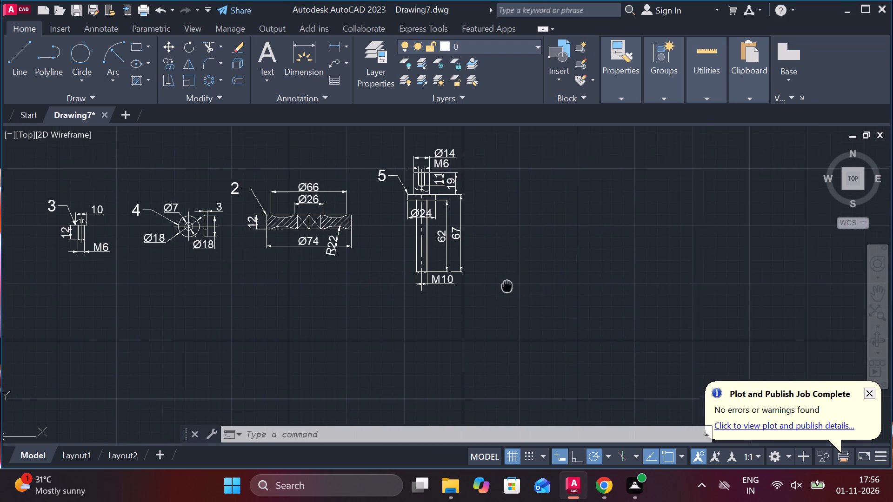
middle_drag(467, 290, 344, 300)
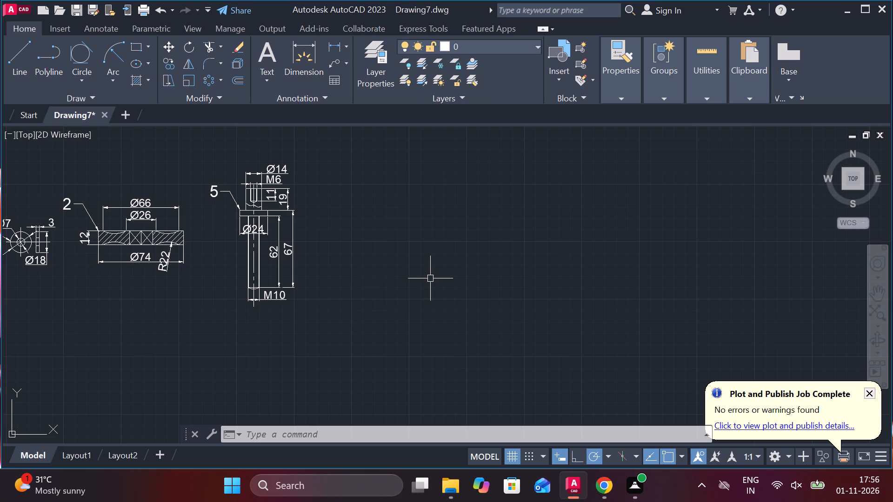
key(Escape)
key(l)
key(Return)
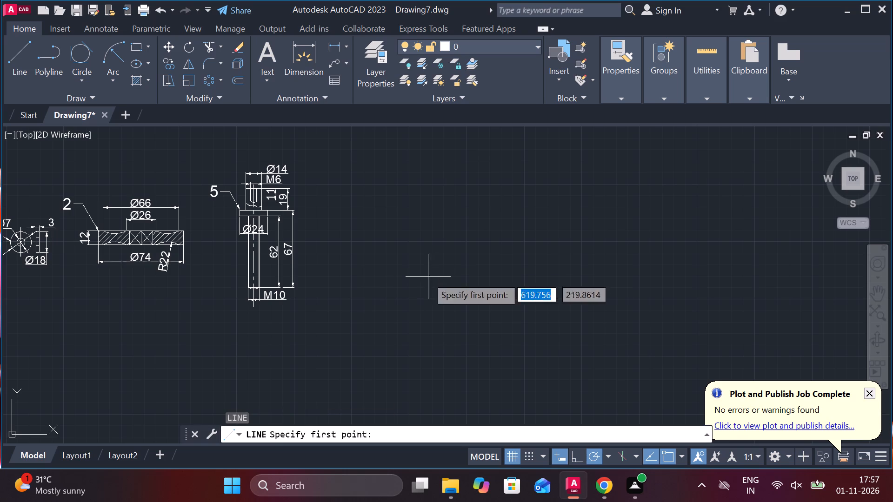
click(382, 200)
text(16)
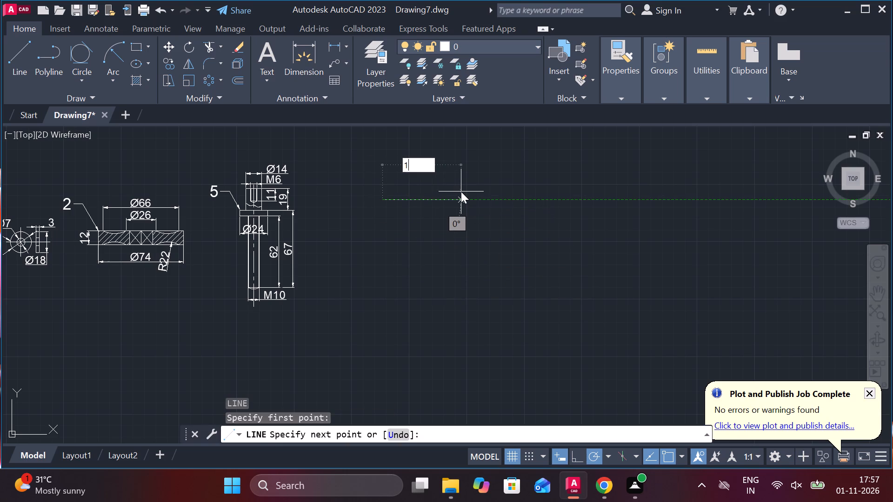
key(space)
scroll(381, 198, up, 2)
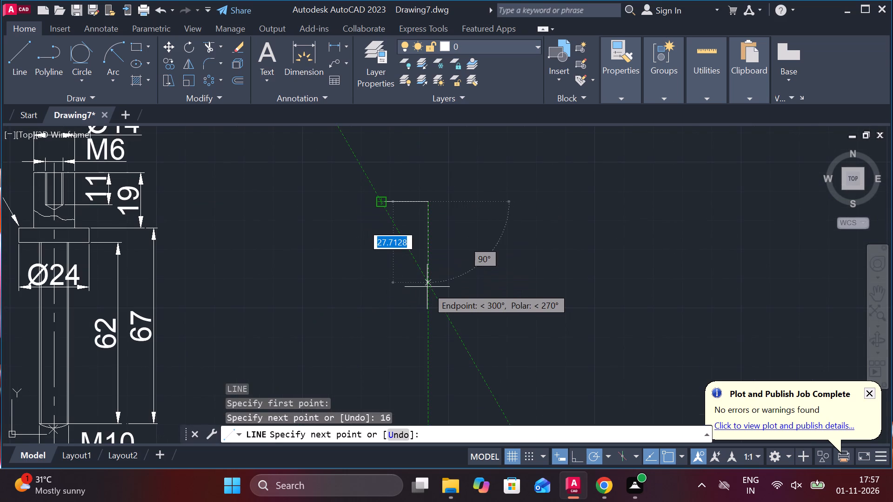
text(90)
key(Return)
middle_drag(390, 296, 414, 181)
scroll(409, 216, down, 1)
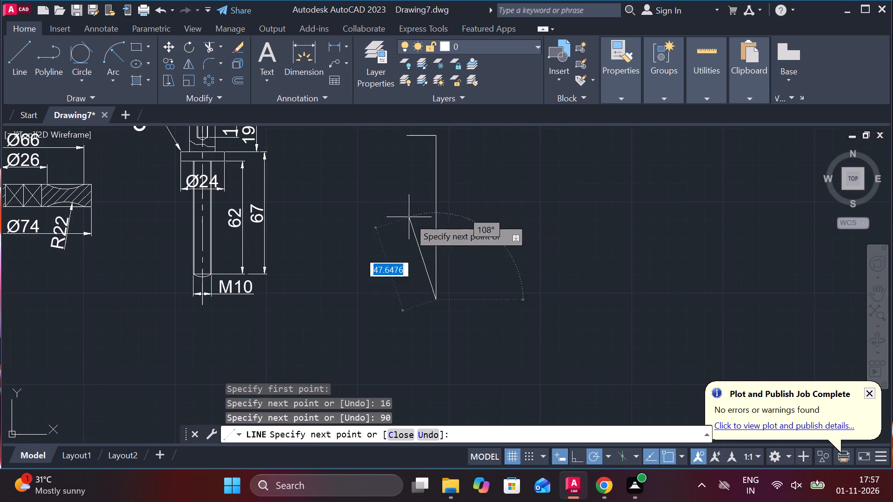
text(16)
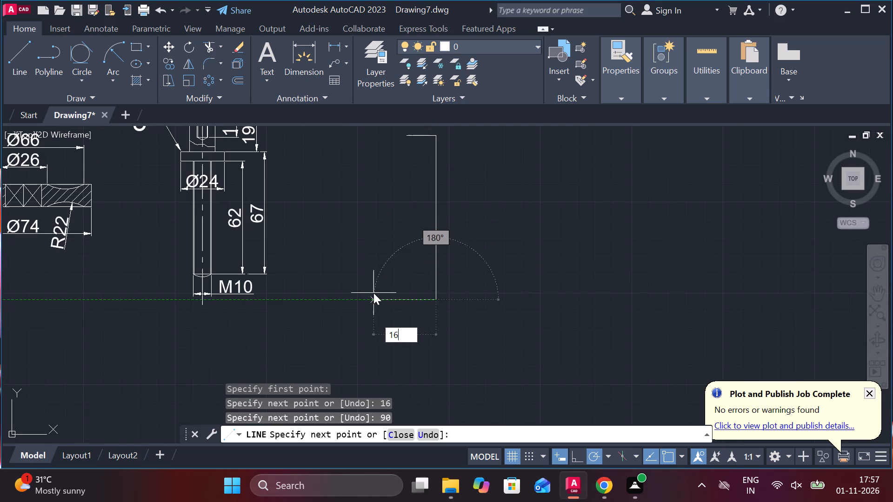
key(space)
click(408, 138)
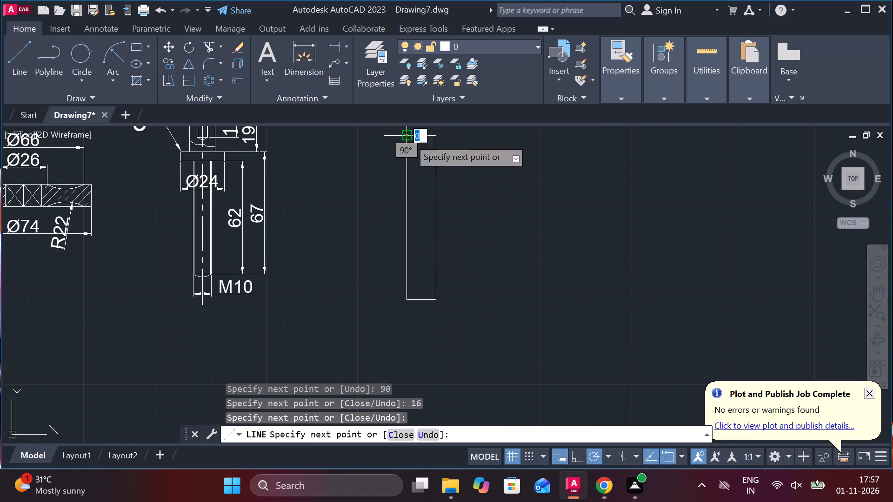
scroll(412, 179, up, 1)
key(Escape)
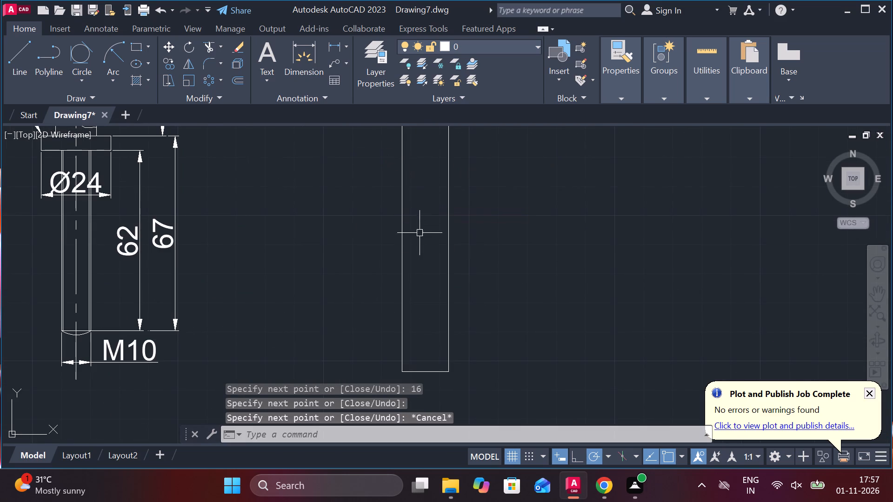
Offset the top edge of the new 16 by 90 rectangle downward by 55.
scroll(410, 259, down, 1)
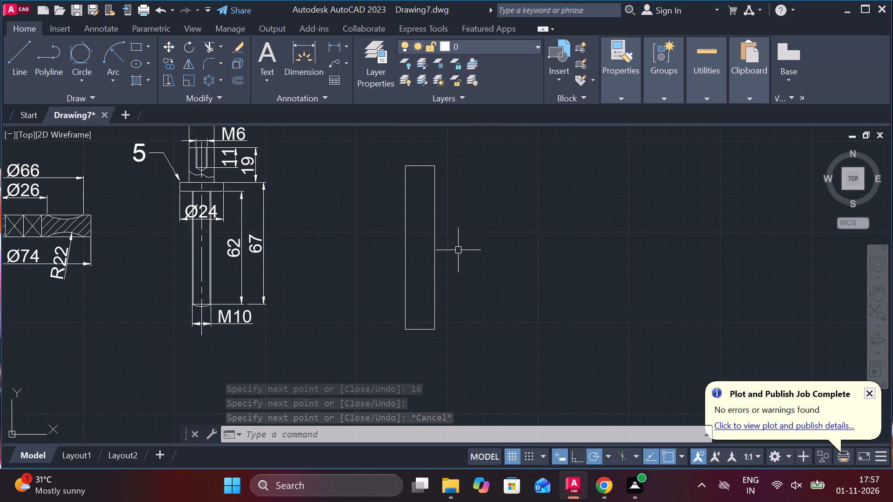
click(424, 165)
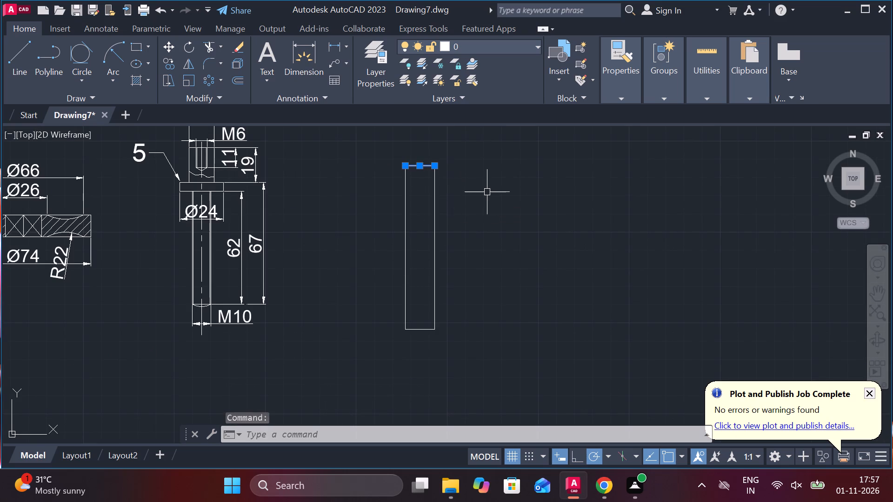
key(o)
key(Return)
key(Return)
text(55)
key(space)
scroll(456, 240, up, 1)
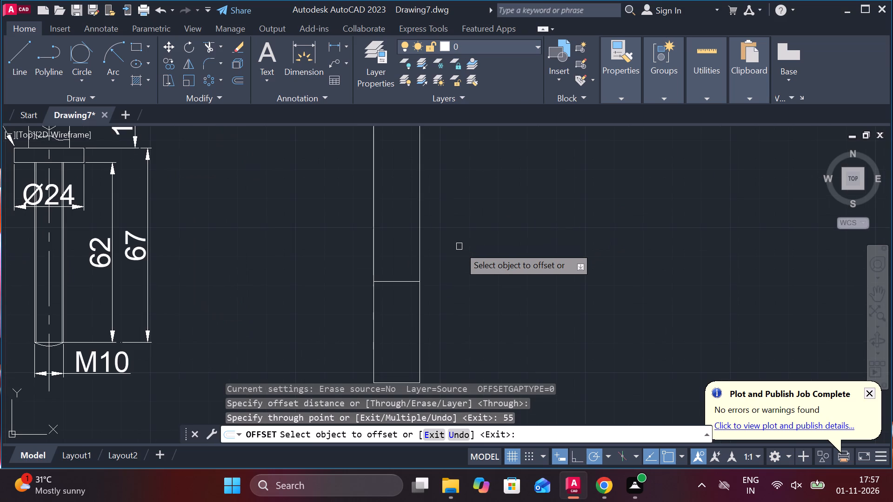
middle_drag(462, 257, 466, 310)
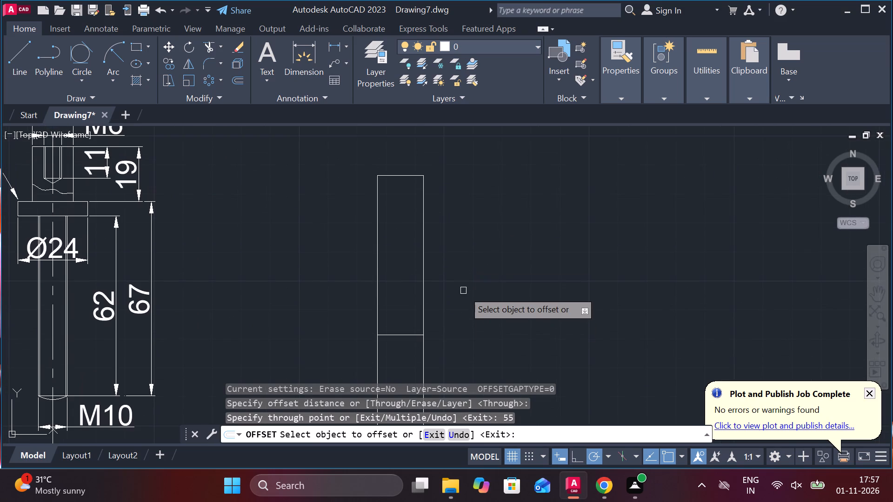
key(Escape)
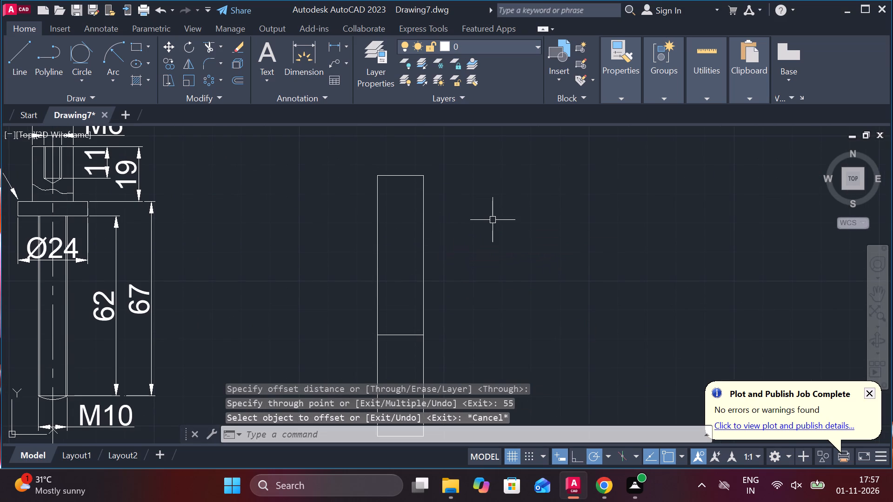
Draw a vertical line from the midpoint of the rectangle's top edge to the midpoint of the inner horizontal line.
key(l)
key(Return)
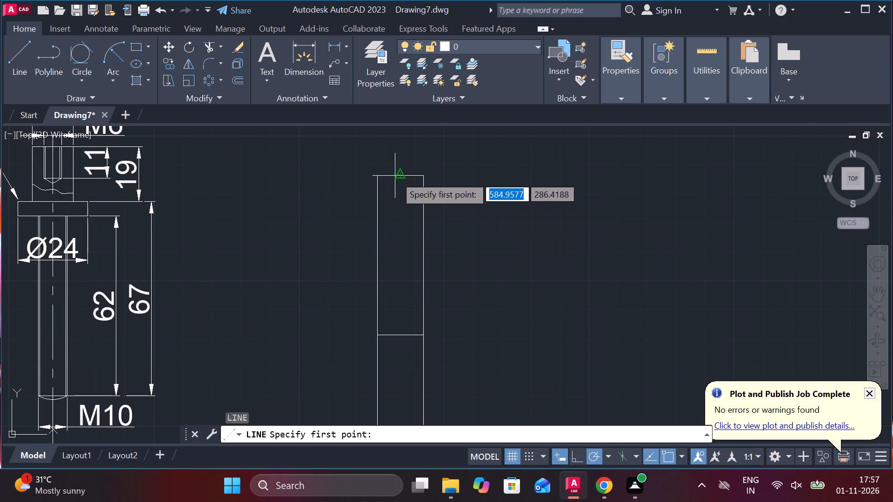
click(397, 176)
click(399, 335)
key(Escape)
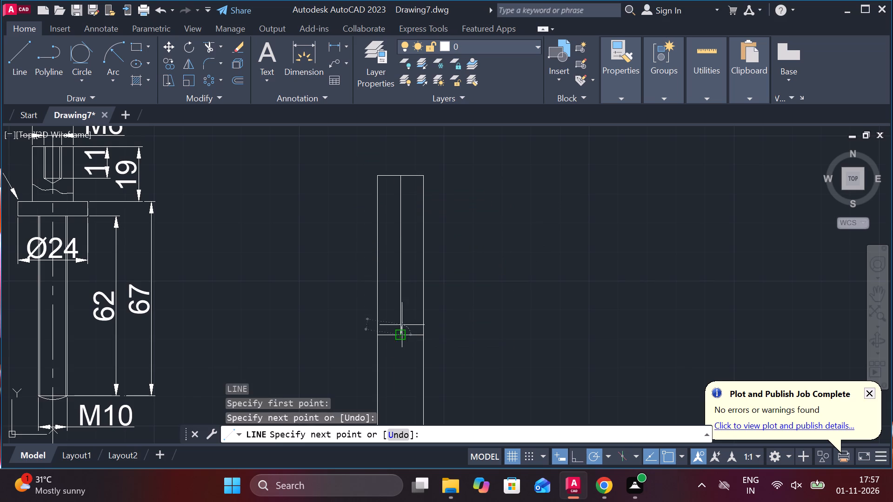
Offset the vertical middle line by 5 to each side to form the hole walls.
click(402, 275)
key(o)
key(Return)
key(Return)
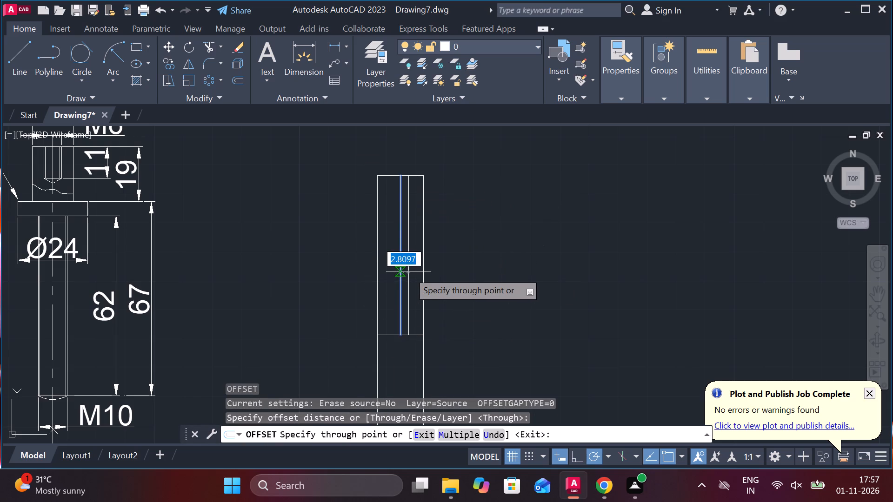
scroll(408, 271, up, 2)
text(5)
key(space)
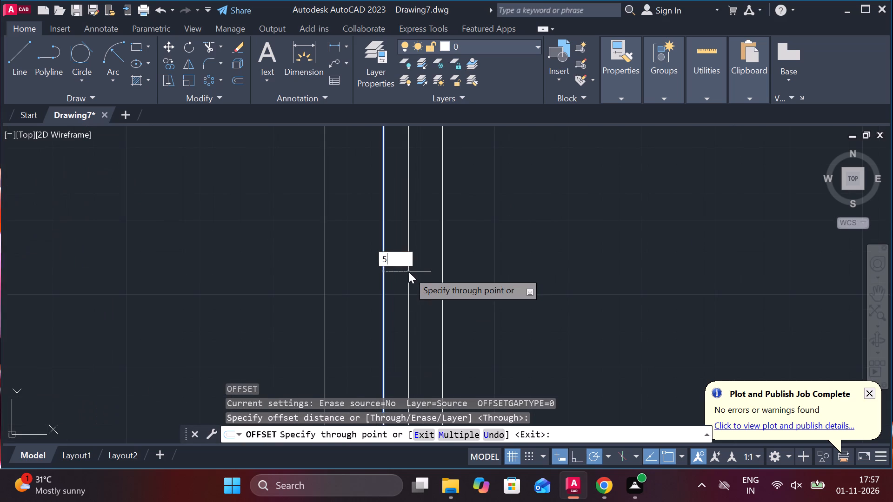
click(386, 250)
text(5)
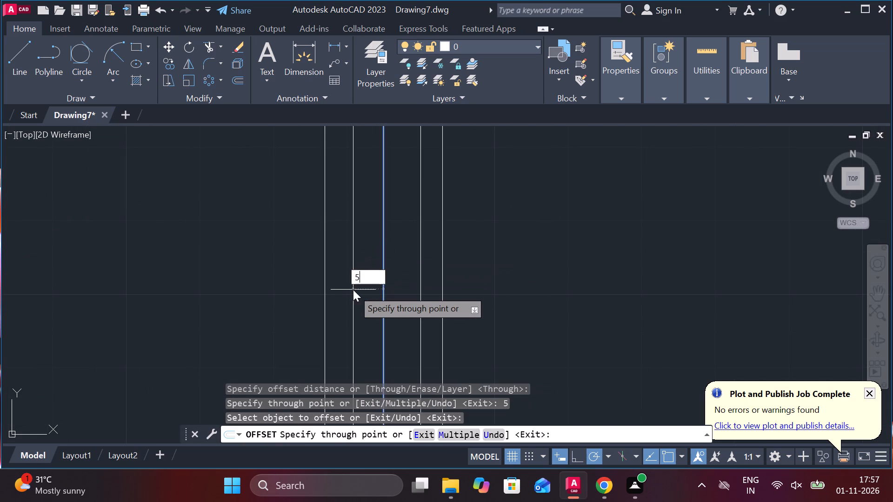
key(space)
scroll(353, 290, down, 2)
key(Escape)
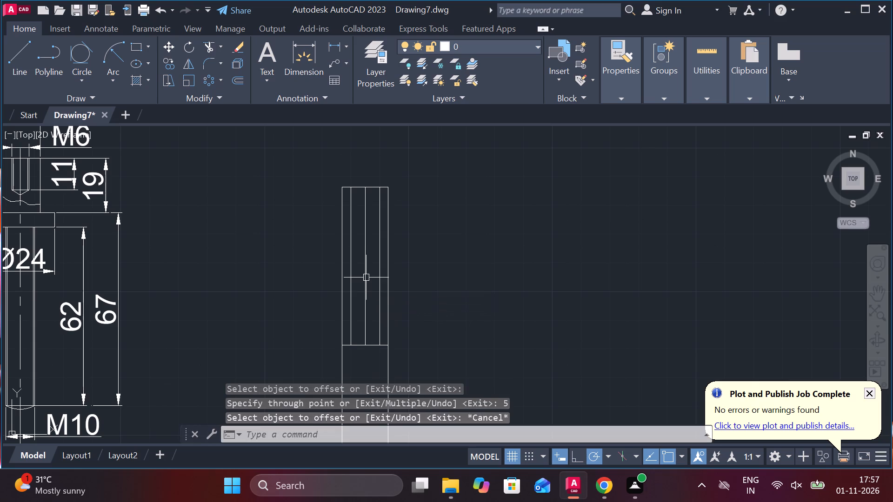
Erase the vertical middle line between the two hole walls.
click(366, 276)
text(E)
key(space)
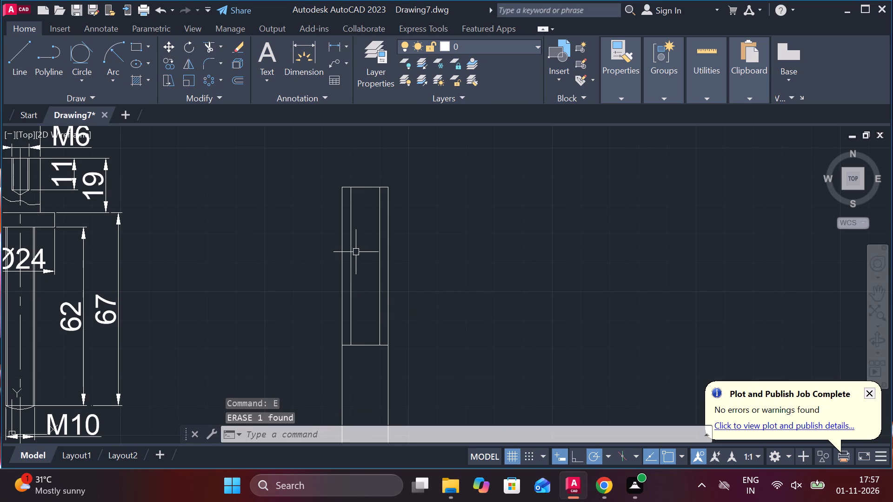
Trim both ends of the inner horizontal line that extend beyond the hole walls.
scroll(356, 253, up, 1)
scroll(367, 302, down, 1)
middle_drag(367, 326, 372, 280)
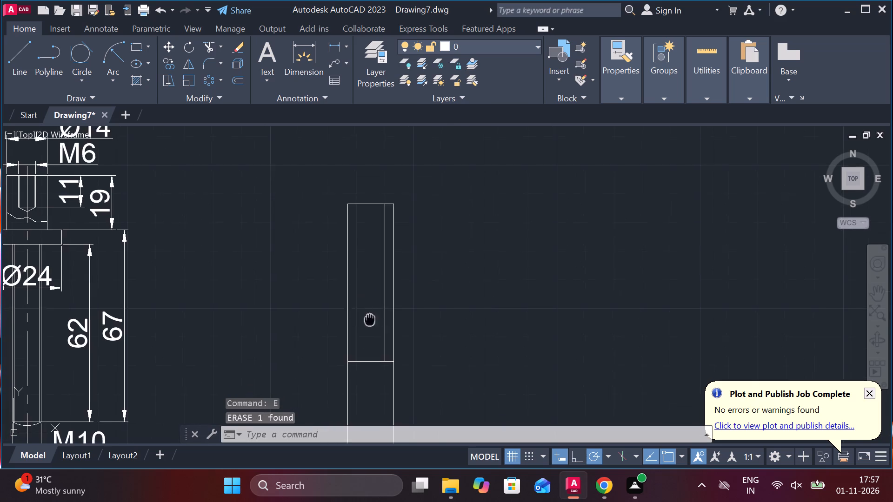
middle_drag(372, 280, 375, 264)
scroll(373, 305, up, 3)
text(TR)
key(space)
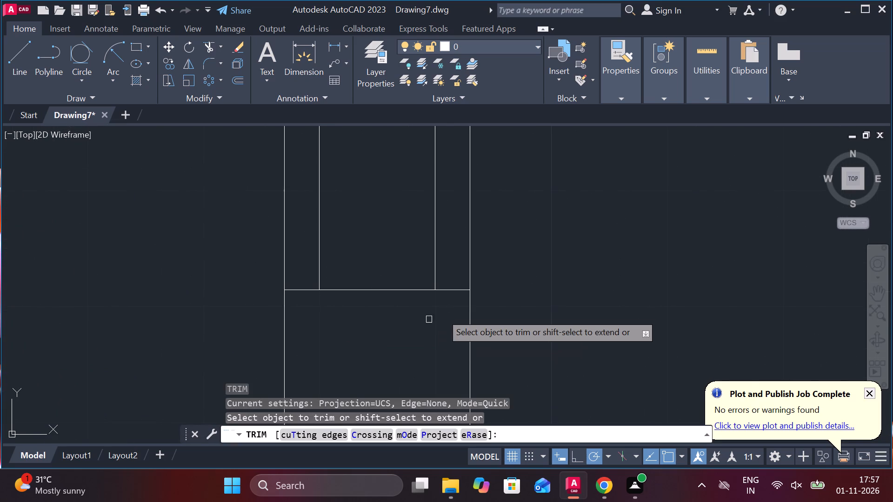
click(444, 292)
click(305, 292)
scroll(316, 298, down, 3)
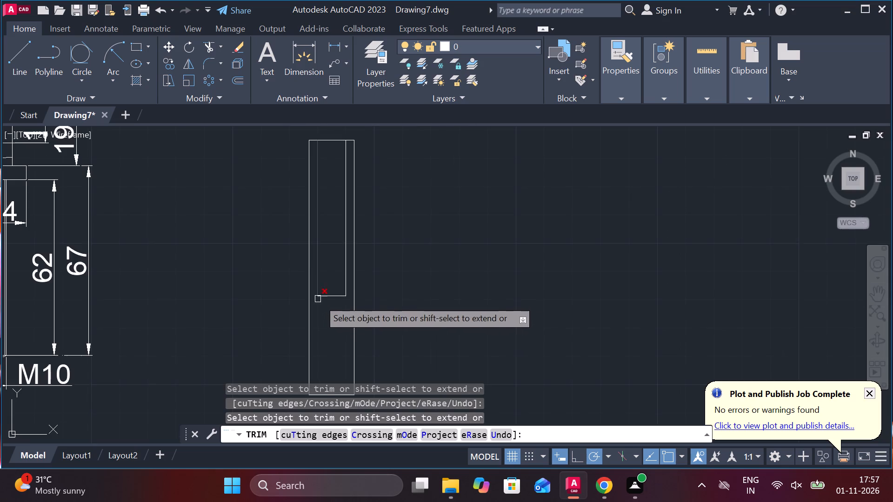
key(Escape)
Offset each of the two hole walls inward by 0.5 to add the inner thread lines.
click(319, 218)
key(o)
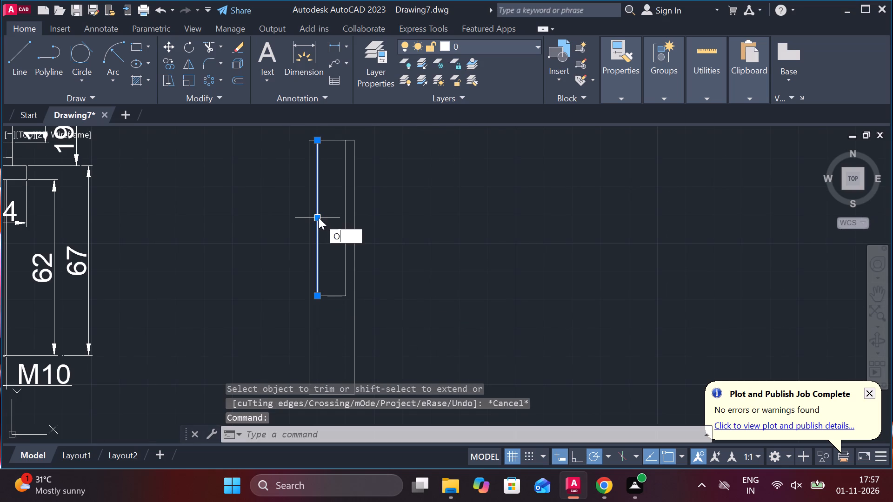
key(Return)
key(Return)
text(.5)
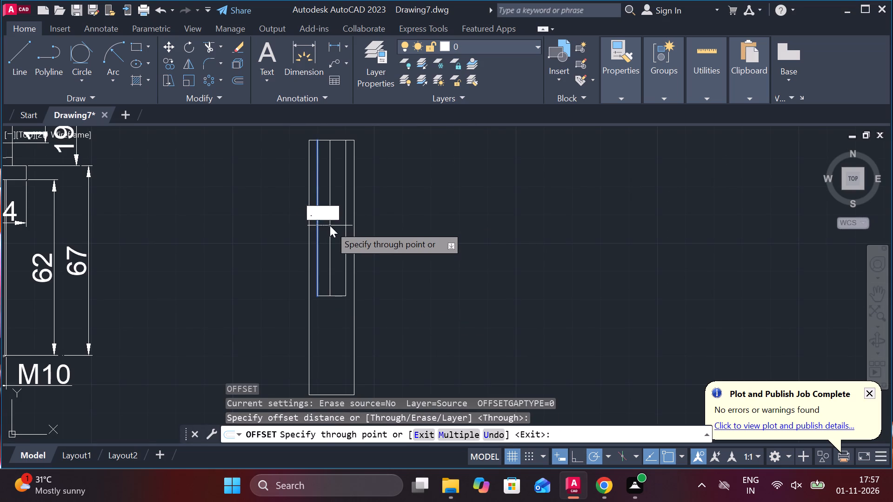
key(space)
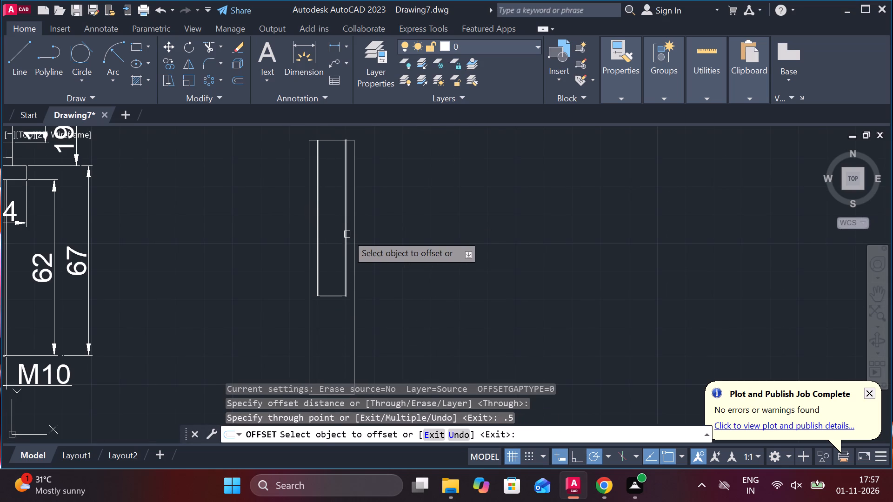
click(347, 234)
text(.5)
key(Return)
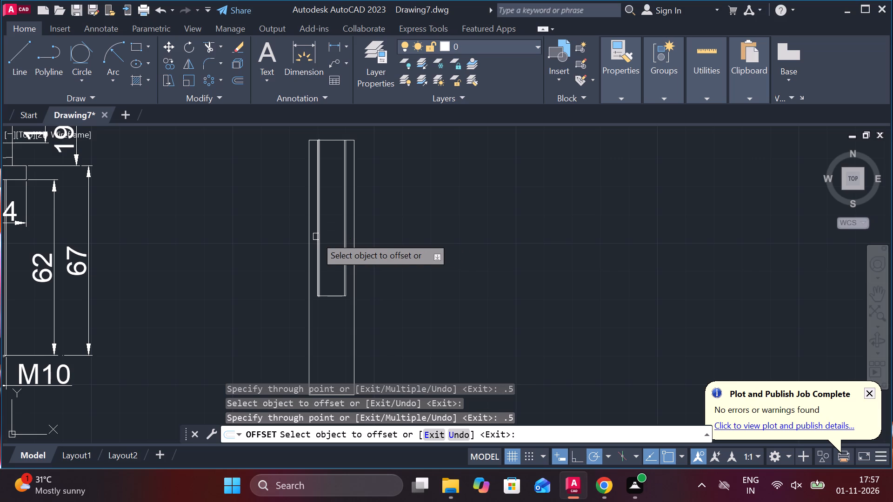
scroll(322, 276, up, 1)
middle_drag(331, 289, 327, 270)
key(Escape)
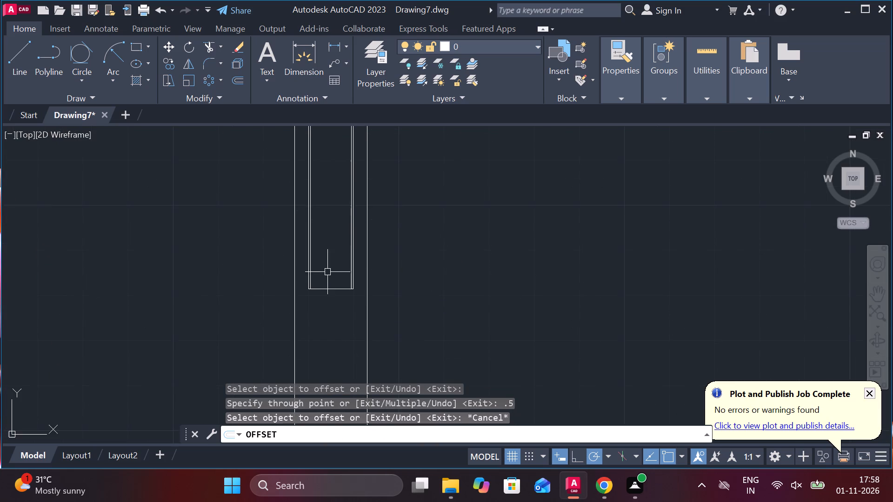
Draw two crossing lines sloping down at 30° from the outer bottom corners of the hole for its conical tip.
scroll(327, 272, up, 2)
key(l)
key(Return)
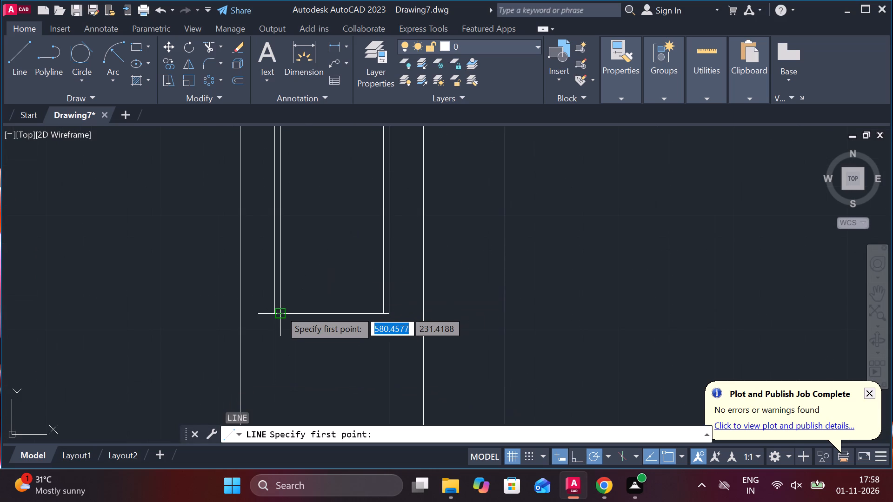
scroll(279, 310, up, 2)
click(268, 321)
scroll(352, 346, down, 2)
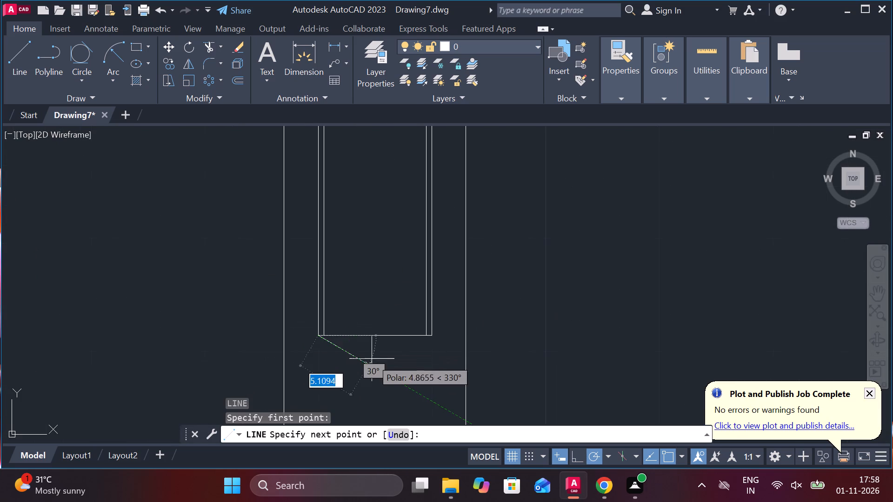
click(407, 376)
key(Escape)
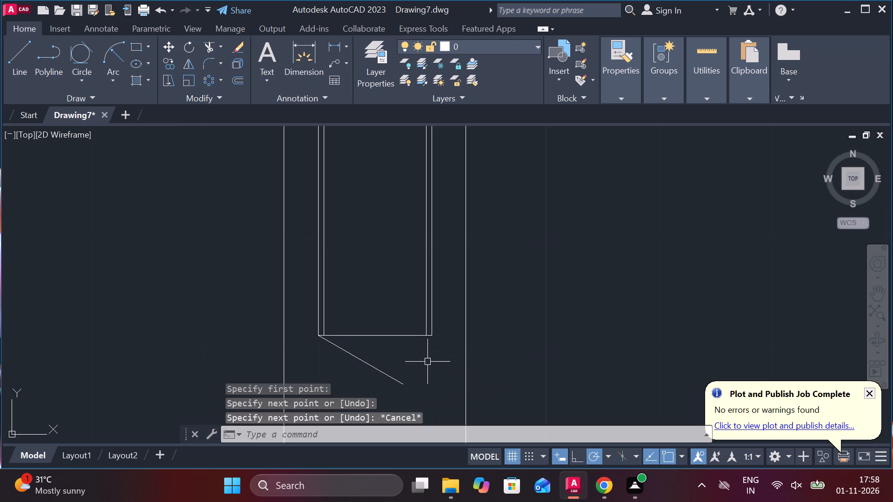
key(space)
click(435, 339)
click(354, 384)
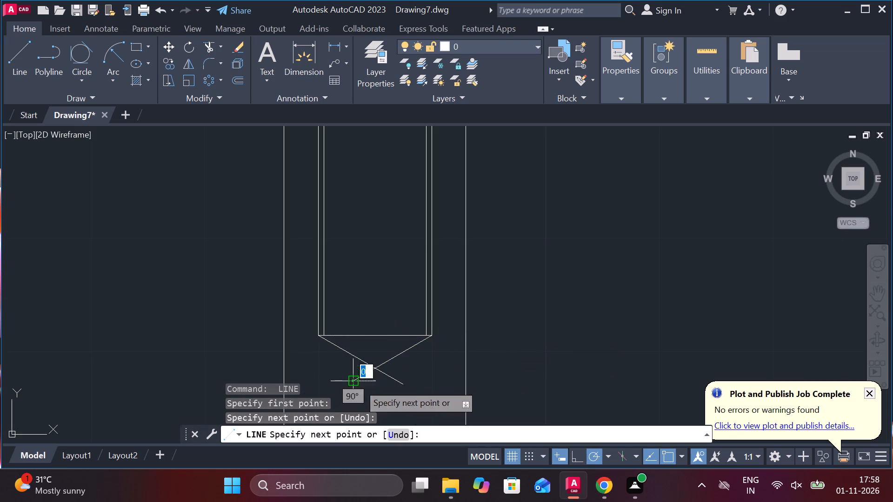
key(Escape)
Trim the line ends that extend past the crossing point of the hole's conical tip.
text(TR)
key(space)
click(409, 373)
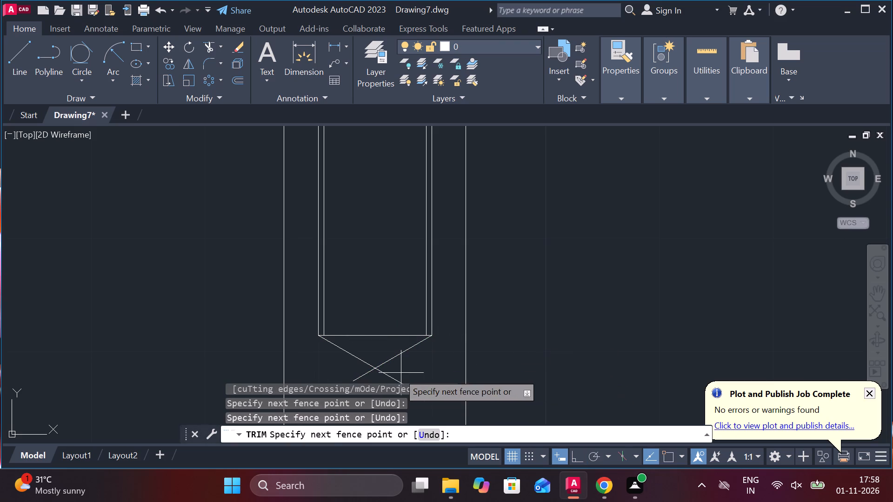
click(358, 376)
scroll(378, 368, down, 3)
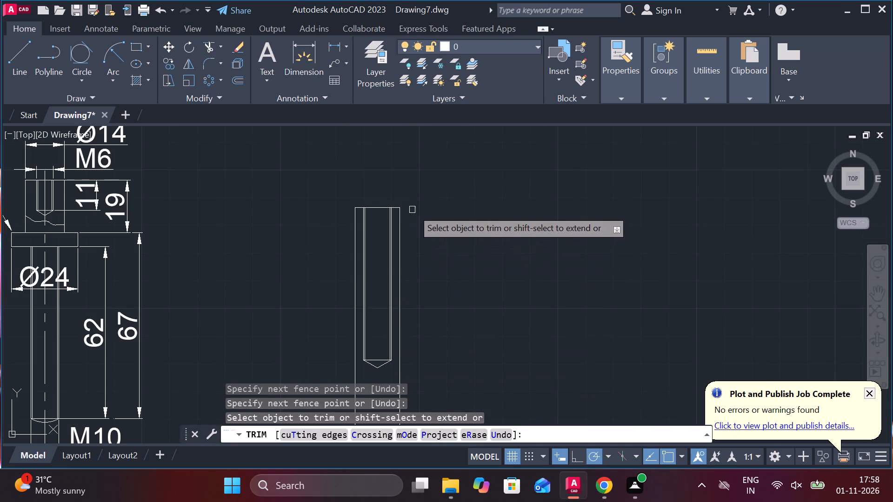
scroll(416, 220, up, 1)
middle_drag(429, 278, 469, 205)
key(Escape)
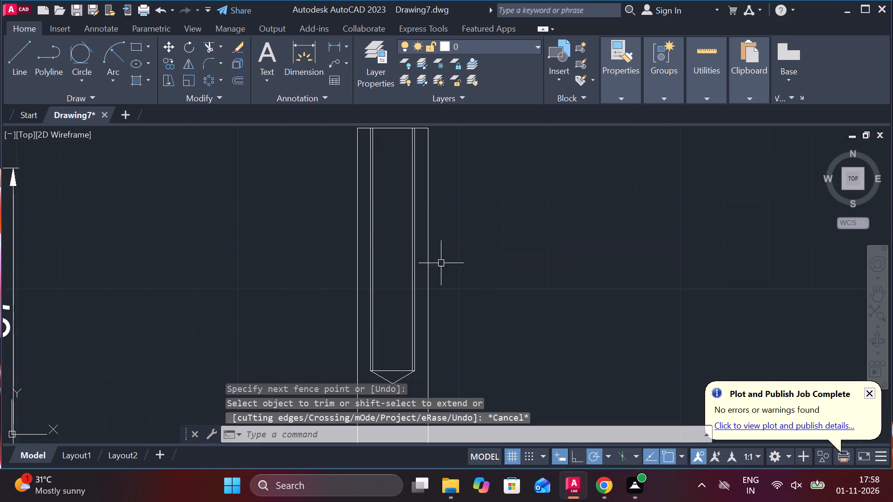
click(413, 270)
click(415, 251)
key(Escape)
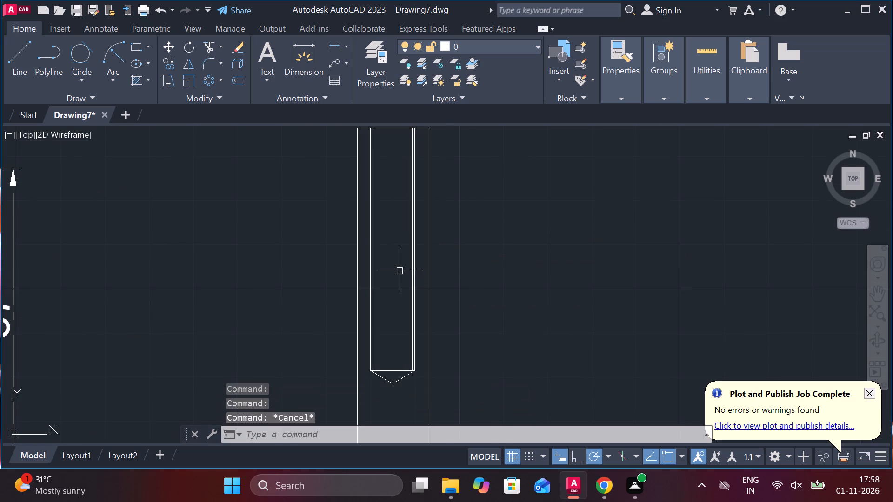
Select the threaded hole's walls, thread lines and conical tip, and load the DASHED linetype from acadiso.lin.
click(388, 271)
click(371, 257)
scroll(396, 265, up, 1)
scroll(402, 278, down, 1)
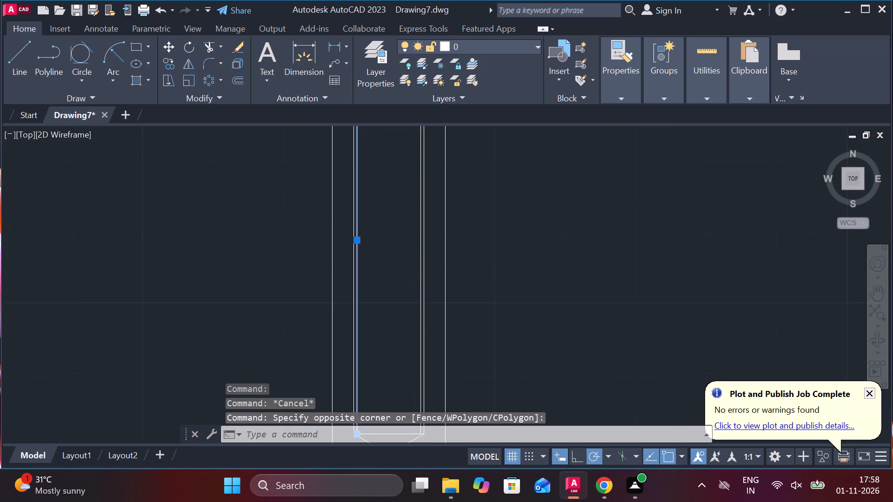
scroll(402, 279, down, 1)
scroll(392, 247, up, 3)
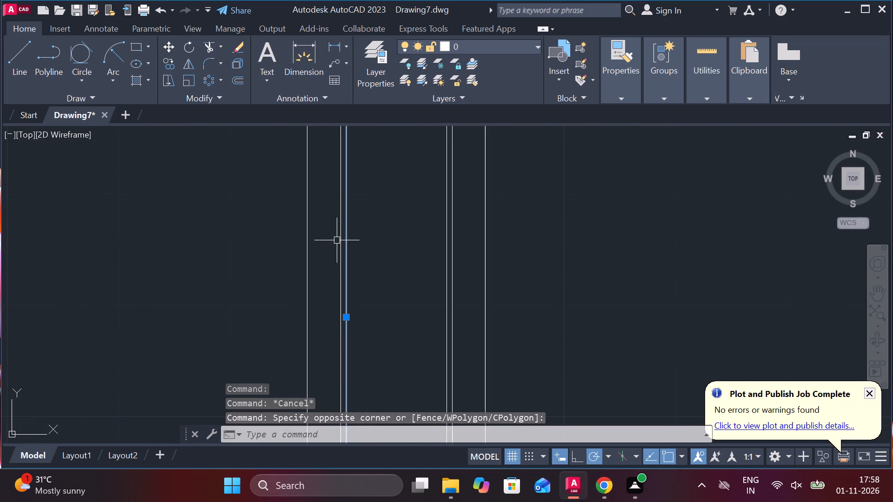
click(343, 237)
click(449, 249)
click(453, 247)
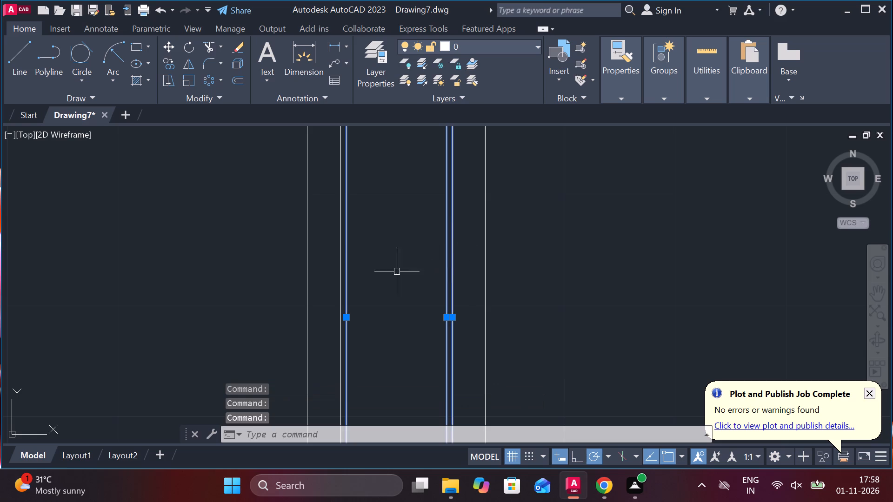
click(342, 235)
scroll(367, 244, down, 3)
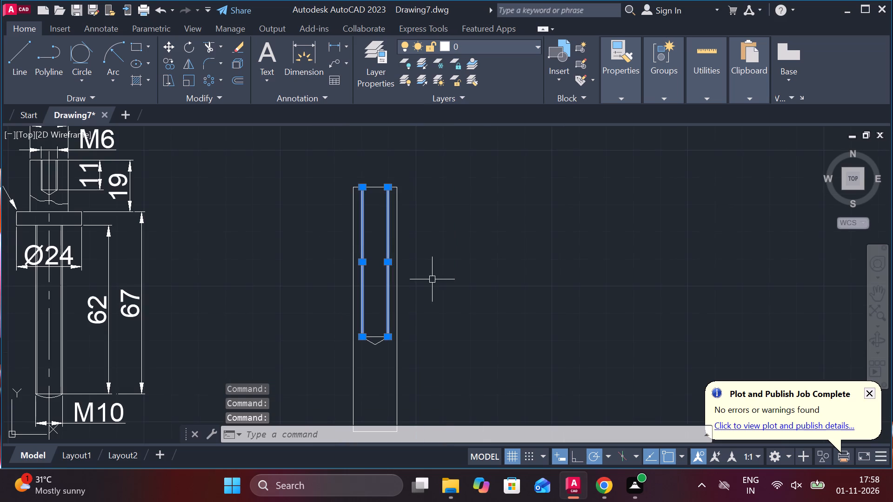
scroll(379, 356, up, 2)
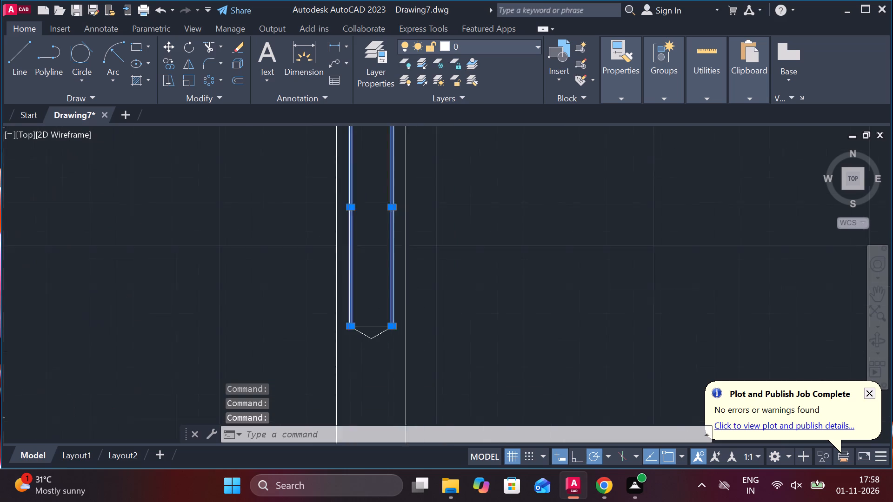
drag(388, 351, 385, 343)
click(363, 272)
scroll(429, 276, down, 2)
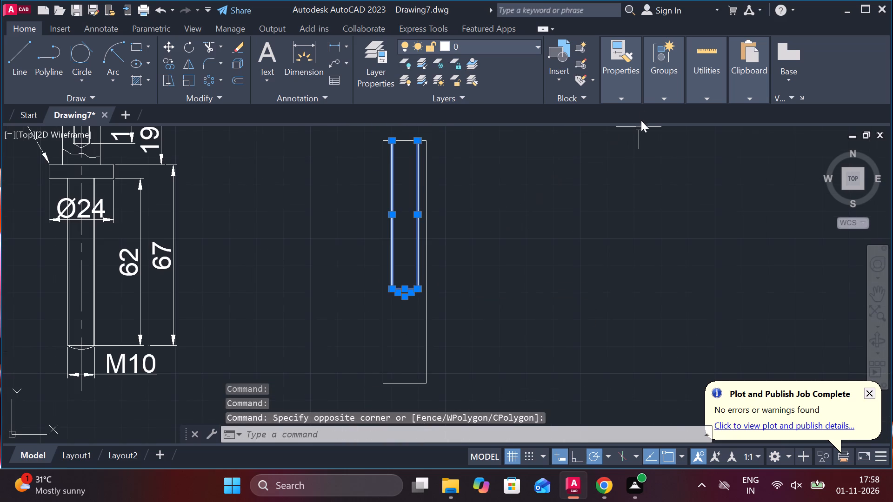
click(628, 103)
click(670, 155)
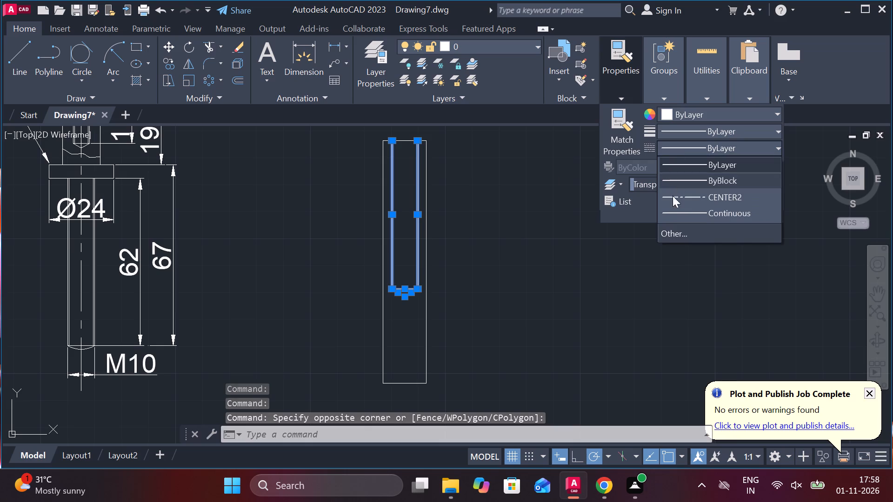
click(678, 228)
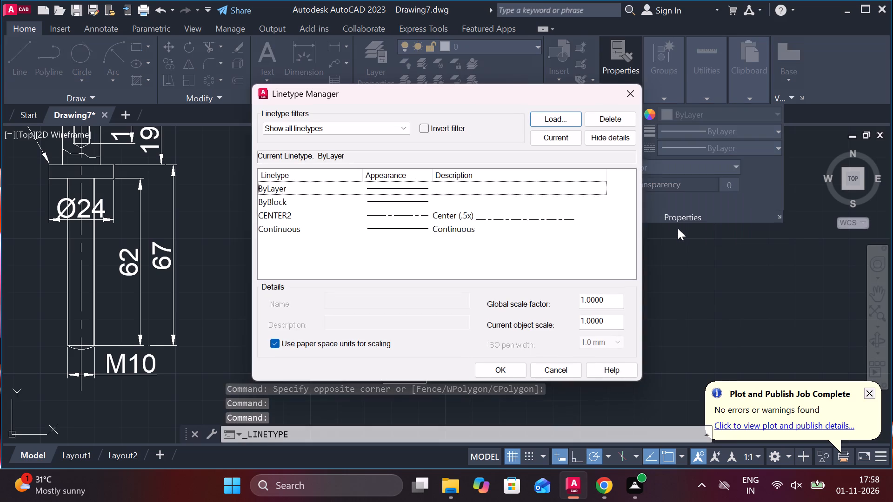
click(548, 128)
click(542, 118)
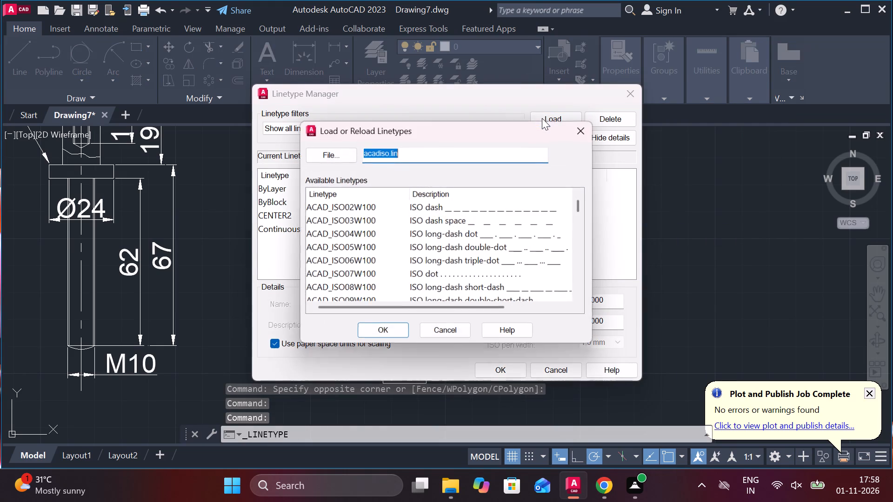
scroll(440, 222, down, 2)
scroll(387, 243, down, 2)
scroll(340, 260, down, 1)
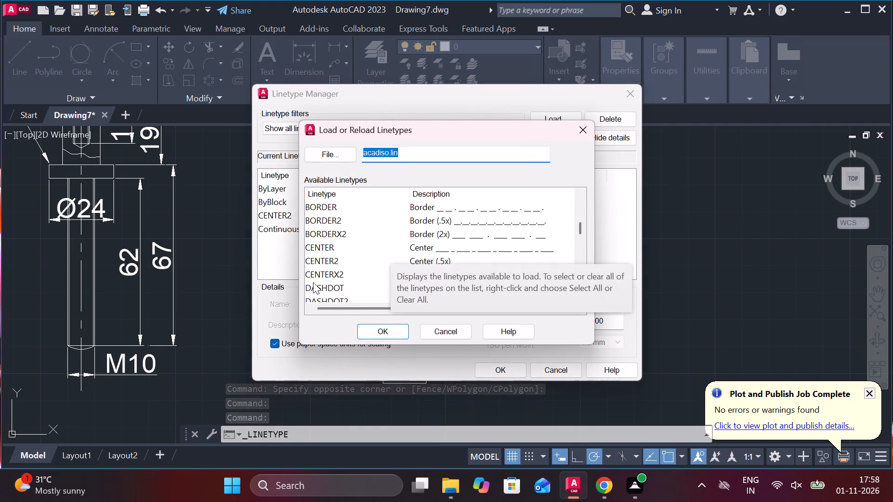
scroll(319, 282, down, 1)
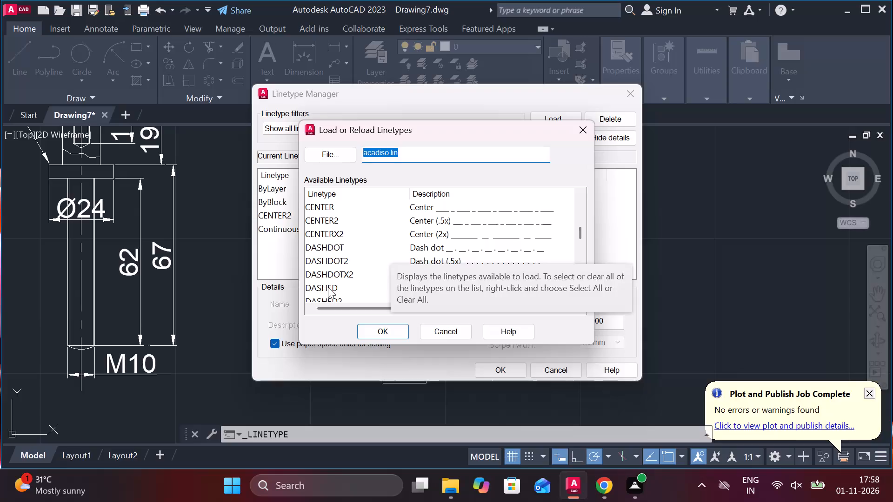
click(328, 287)
click(372, 330)
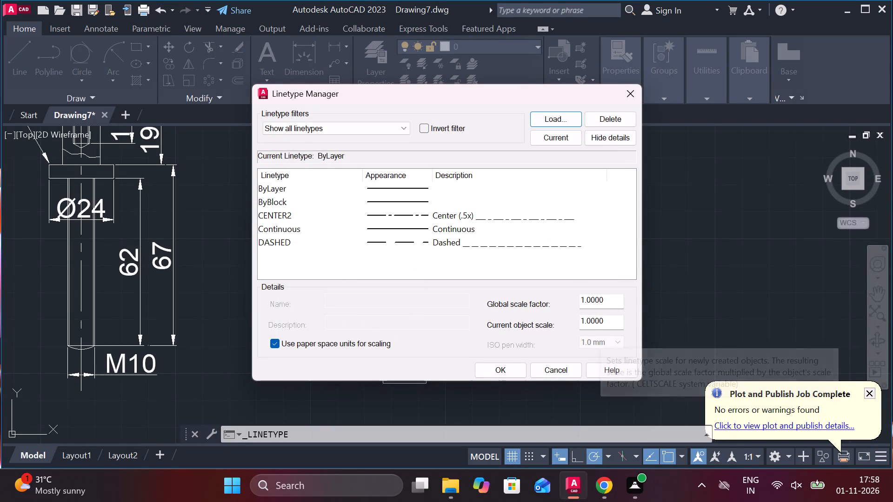
Set both the global linetype scale factor and the current object scale to 0.5.
drag(607, 301, 559, 301)
text(.5)
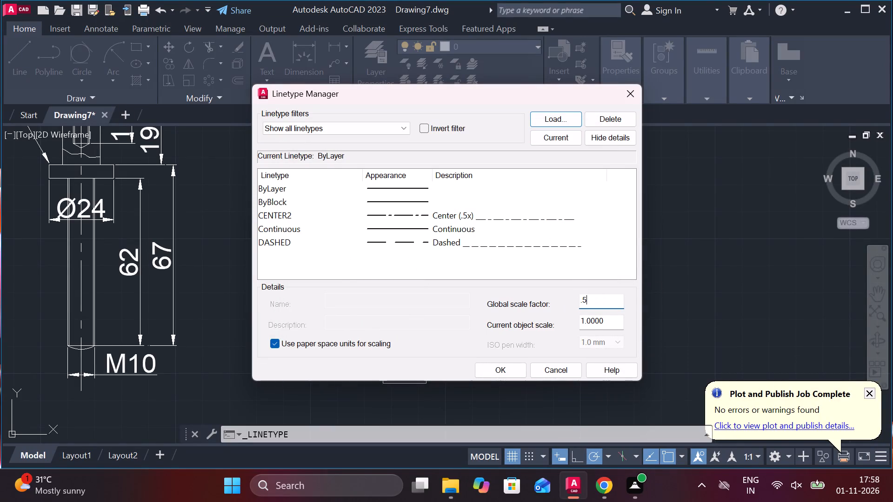
drag(609, 322, 569, 325)
text(.5)
click(513, 373)
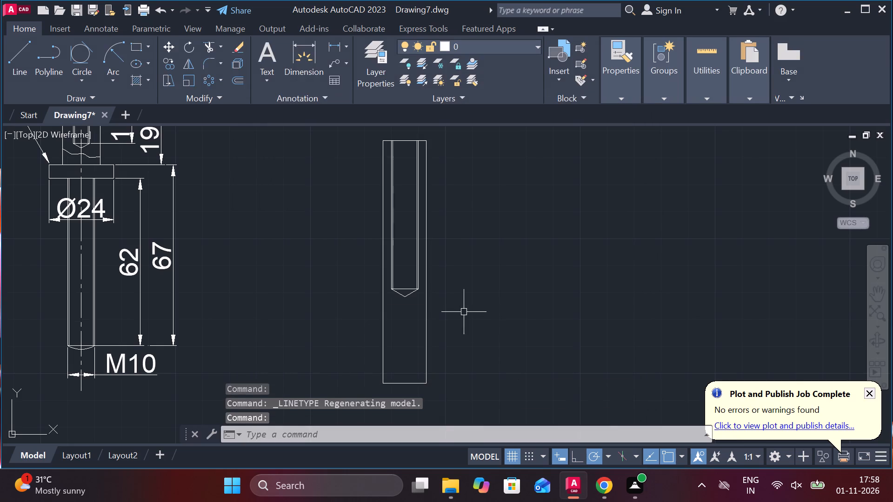
Apply the DASHED linetype to the hole's walls, thread lines, bottom line and conical tip.
click(407, 305)
click(392, 241)
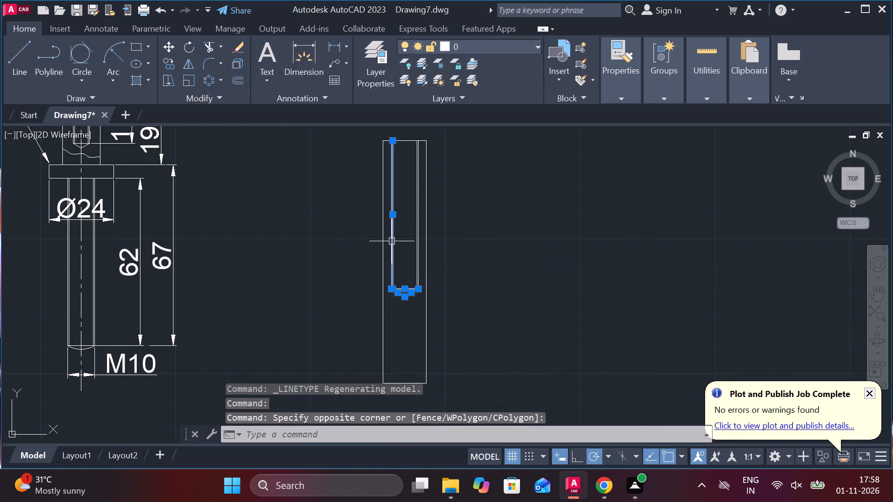
click(417, 240)
scroll(417, 235, up, 2)
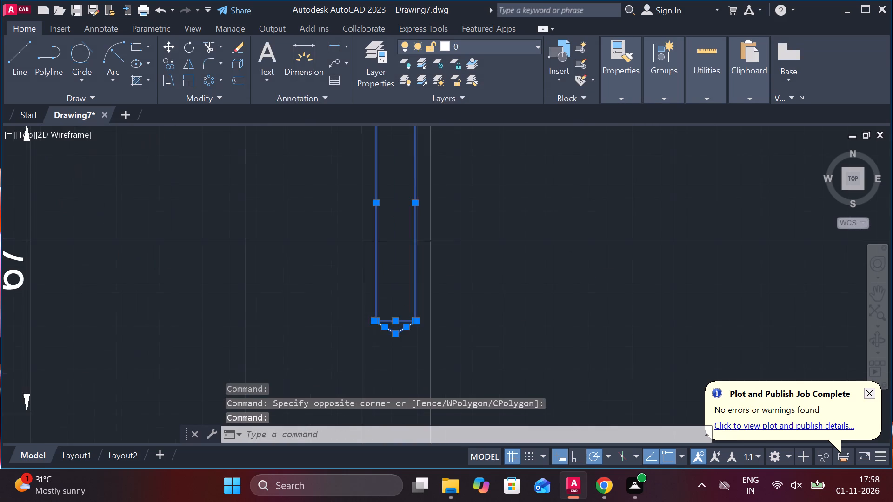
click(417, 239)
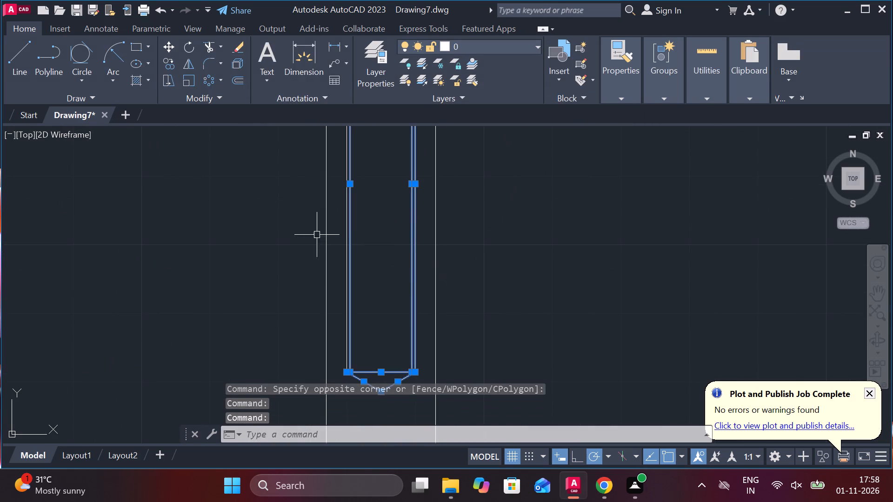
click(344, 212)
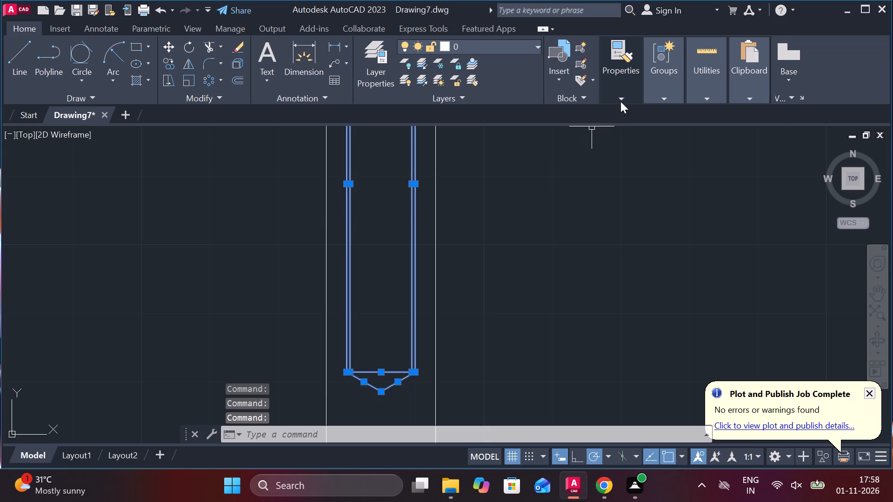
click(623, 97)
click(678, 145)
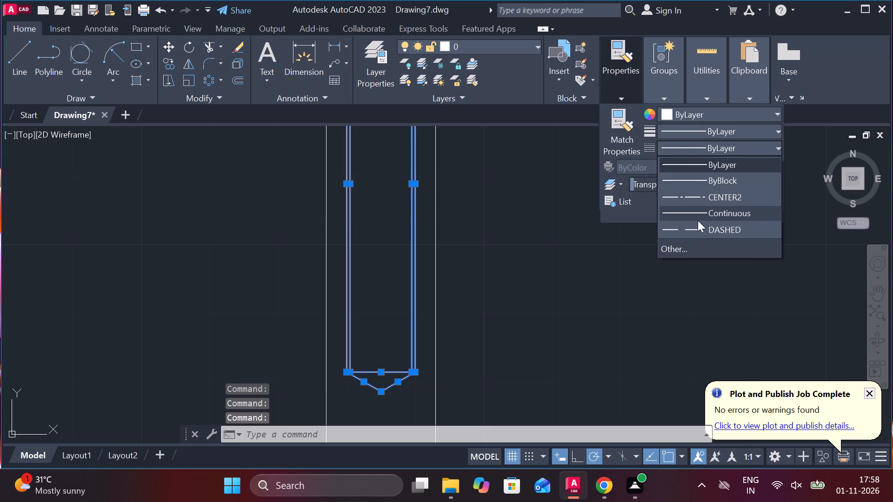
click(694, 226)
scroll(600, 275, down, 2)
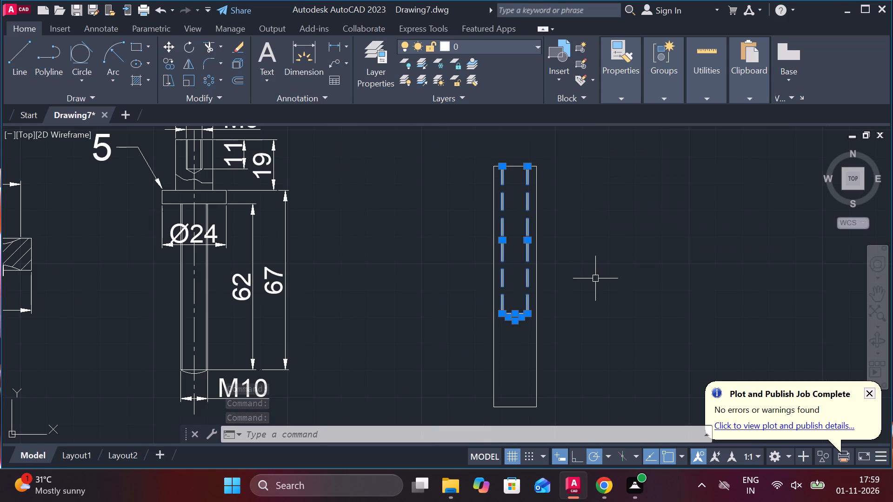
key(Escape)
Add a centerline between the two long outer edges of the 16 by 90 part.
middle_drag(595, 278, 518, 267)
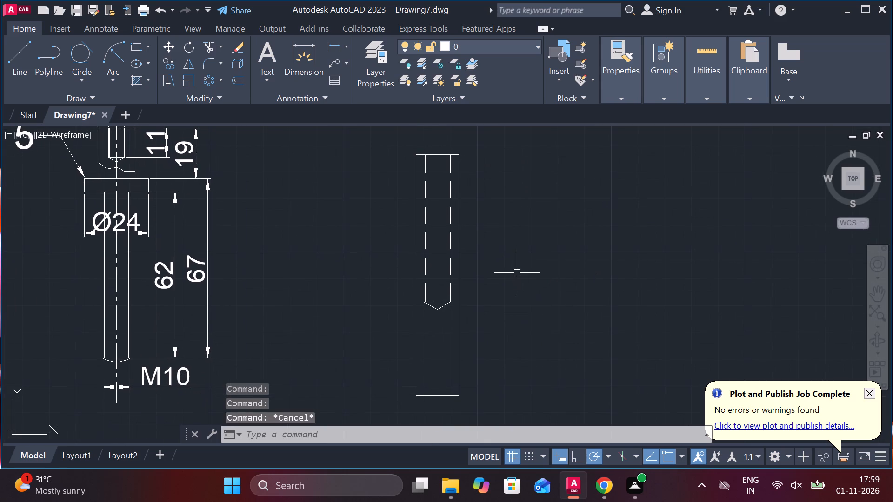
text(CEN)
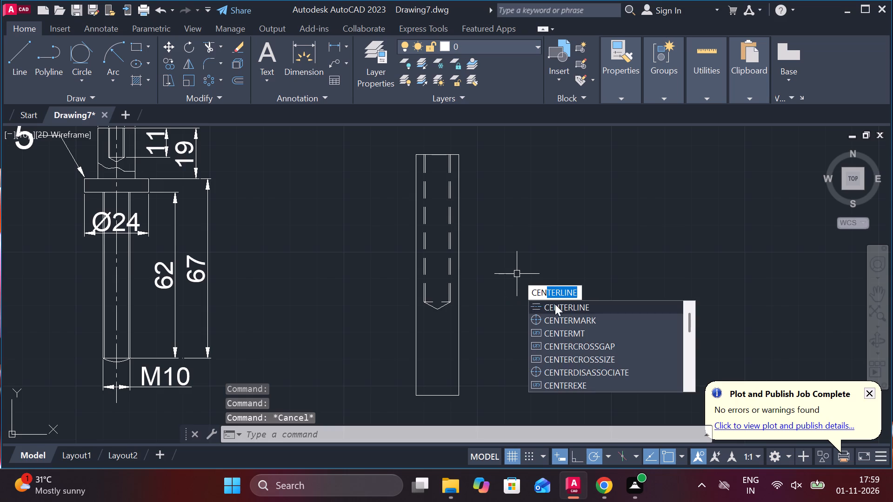
click(555, 304)
click(460, 324)
click(413, 334)
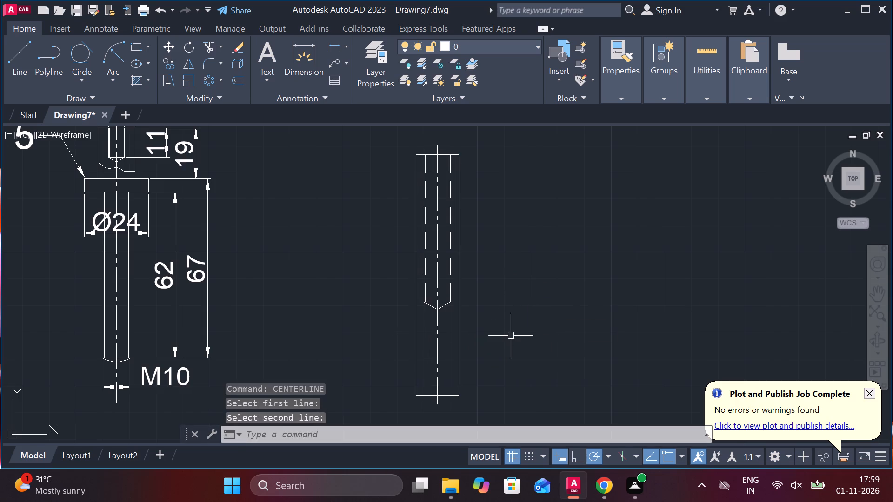
Draw a slot outline 5 wide and 27 high up from the part's bottom edge, starting 2.5 from that edge's midpoint.
scroll(572, 324, down, 1)
middle_drag(536, 343, 529, 332)
scroll(529, 321, up, 1)
middle_drag(531, 331, 500, 247)
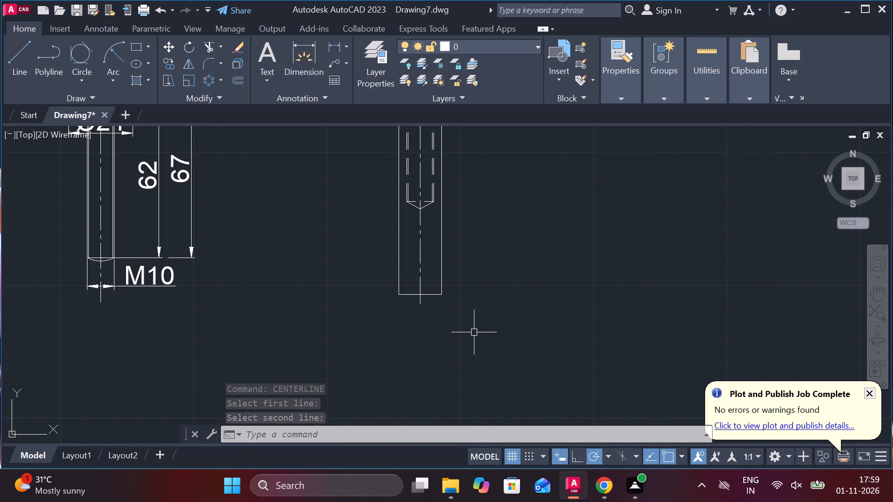
middle_drag(472, 343, 473, 366)
scroll(449, 296, up, 1)
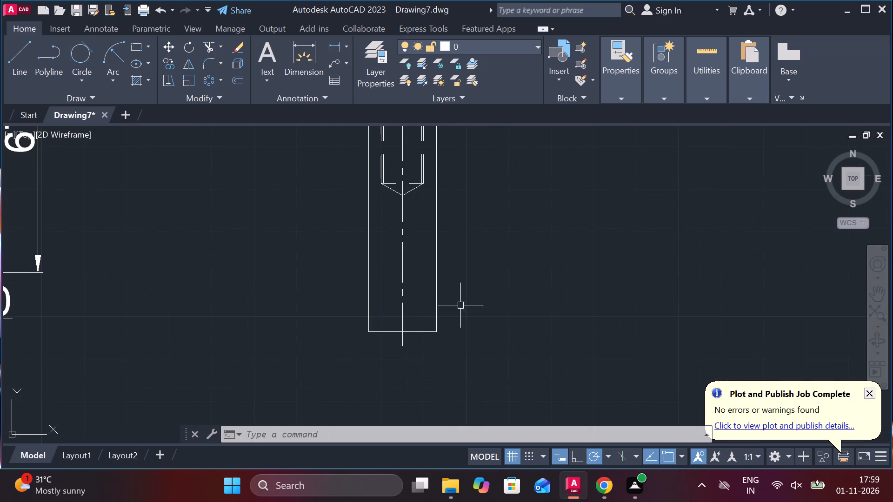
middle_click(476, 314)
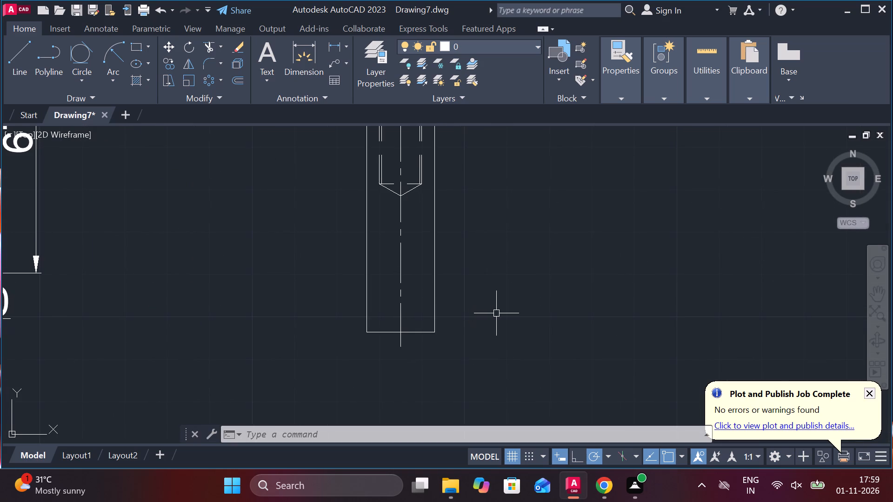
key(l)
key(Return)
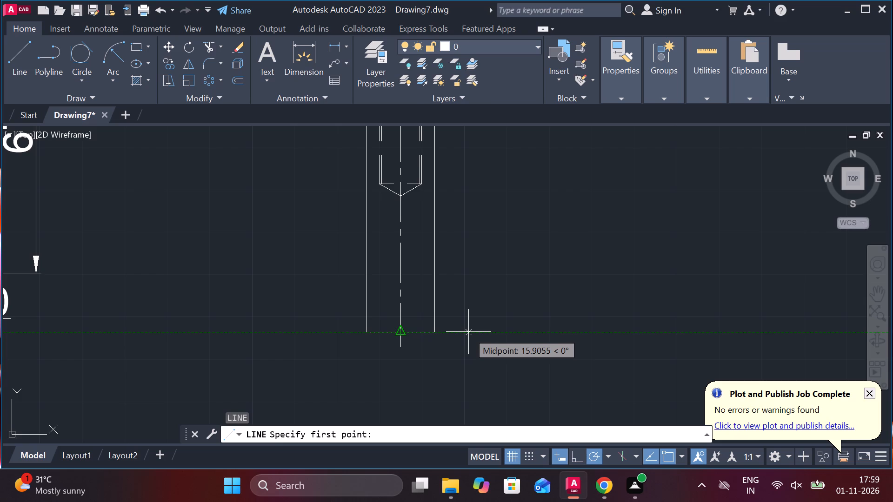
text(2.)
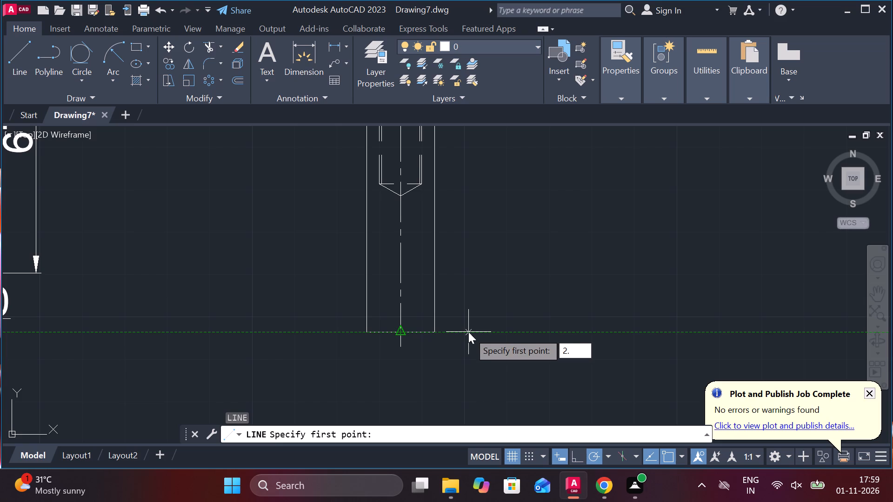
text(5)
key(space)
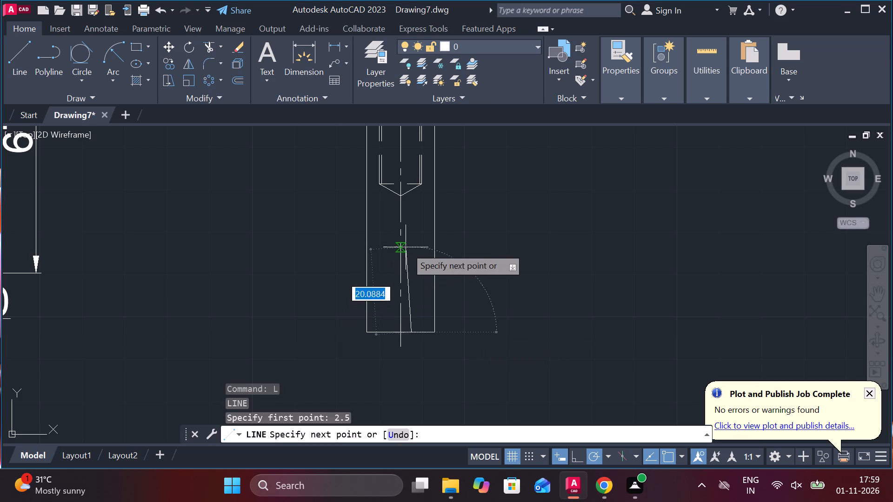
text(27)
key(space)
scroll(385, 242, up, 2)
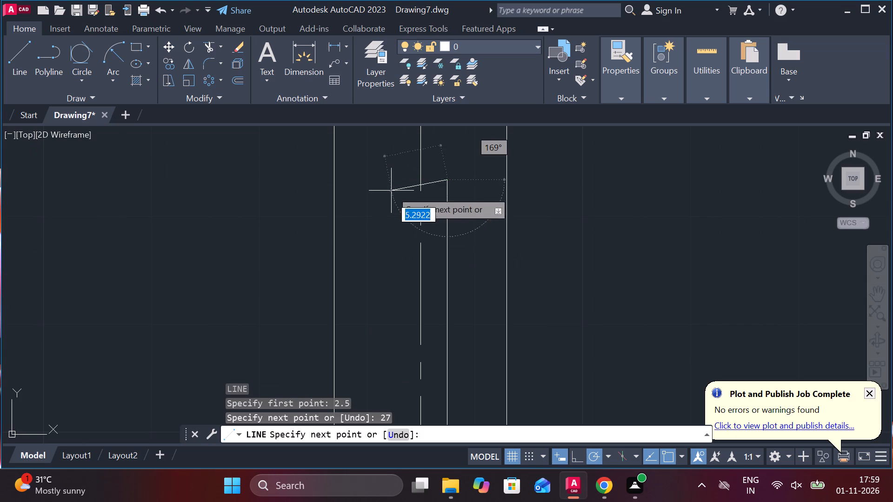
text(5)
key(space)
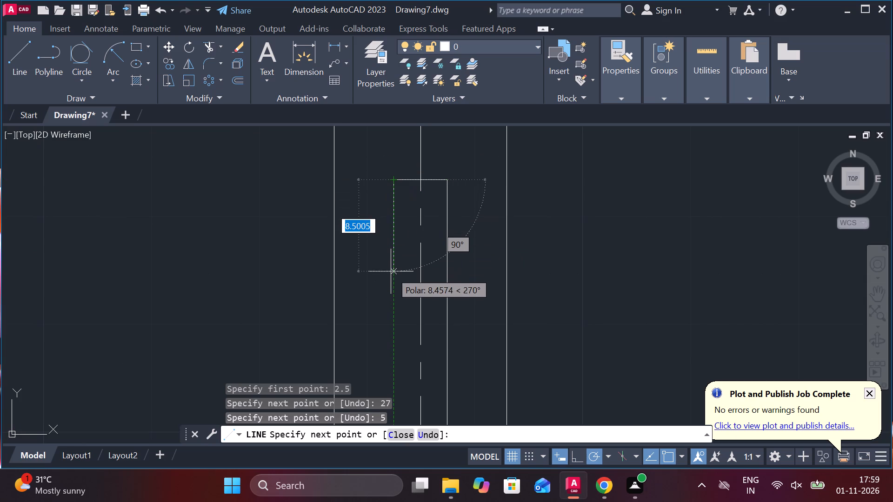
text(27)
key(space)
middle_drag(389, 273, 389, 105)
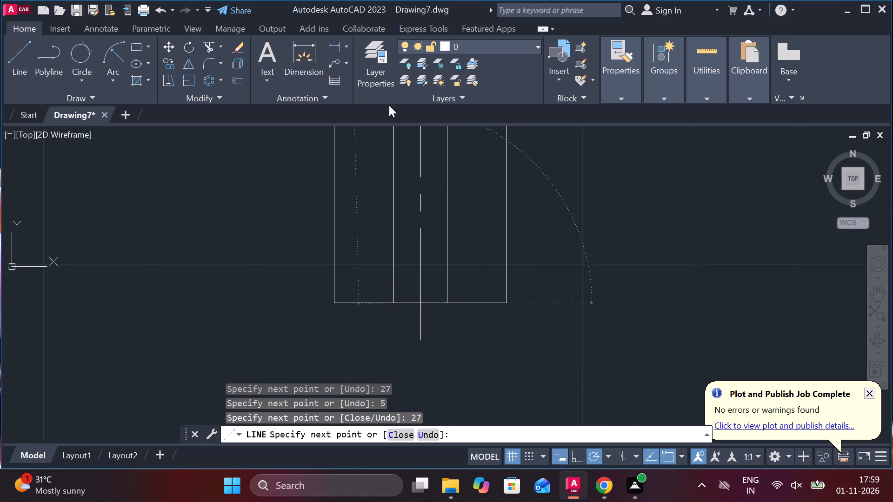
middle_drag(381, 339, 375, 372)
key(Escape)
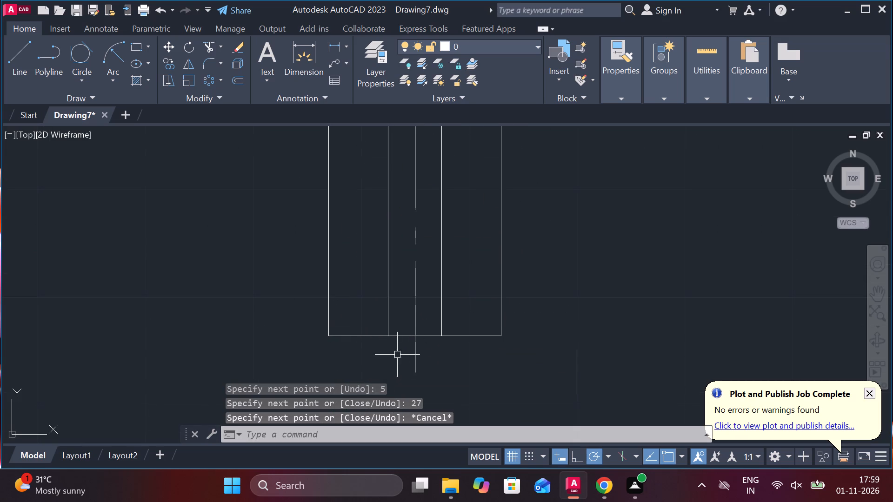
Trim both halves of the part's bottom edge between the slot walls to open the slot.
text(TR)
key(space)
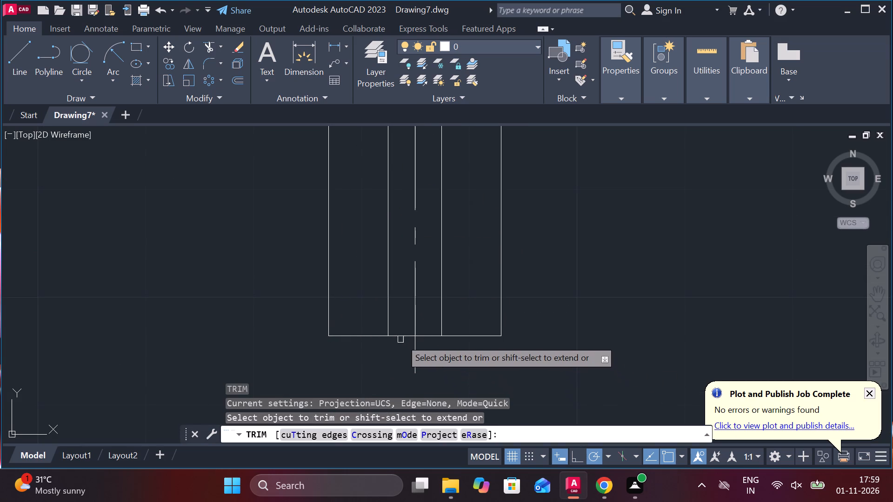
click(400, 337)
click(429, 335)
middle_drag(544, 300, 544, 300)
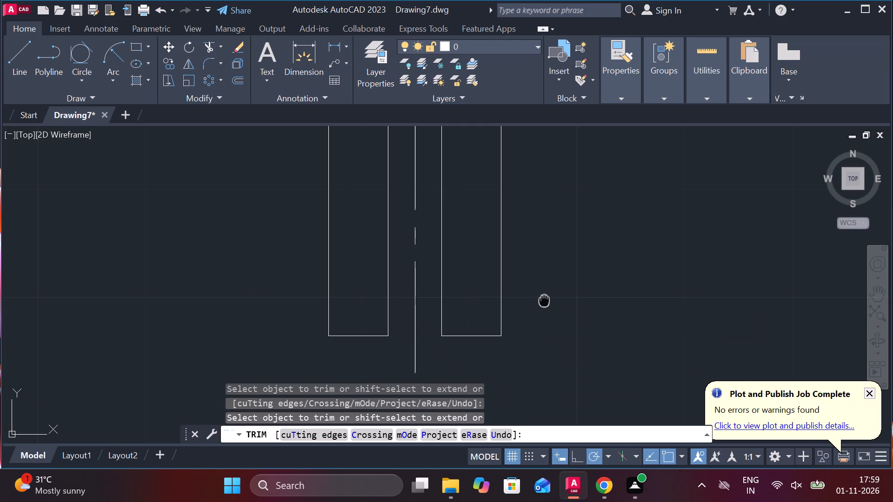
Offset the bottom edge of the part's left leg 9 upward.
middle_drag(544, 300, 546, 316)
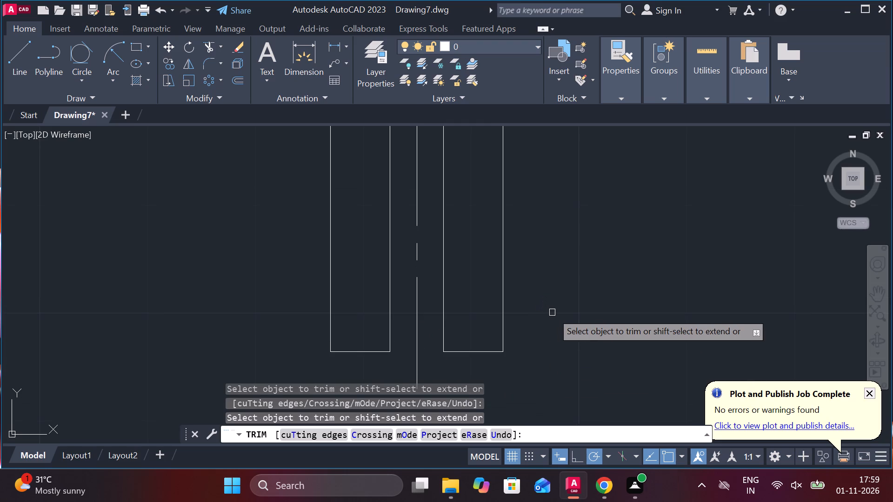
key(Escape)
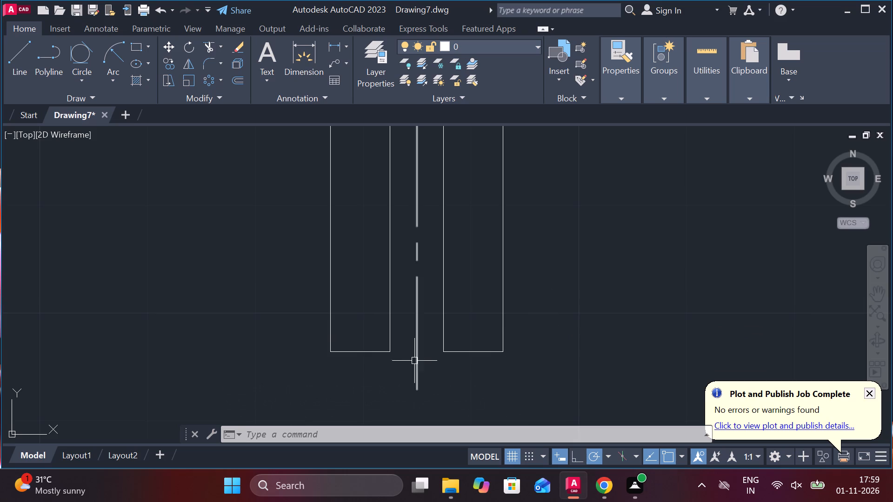
click(367, 351)
key(o)
key(Return)
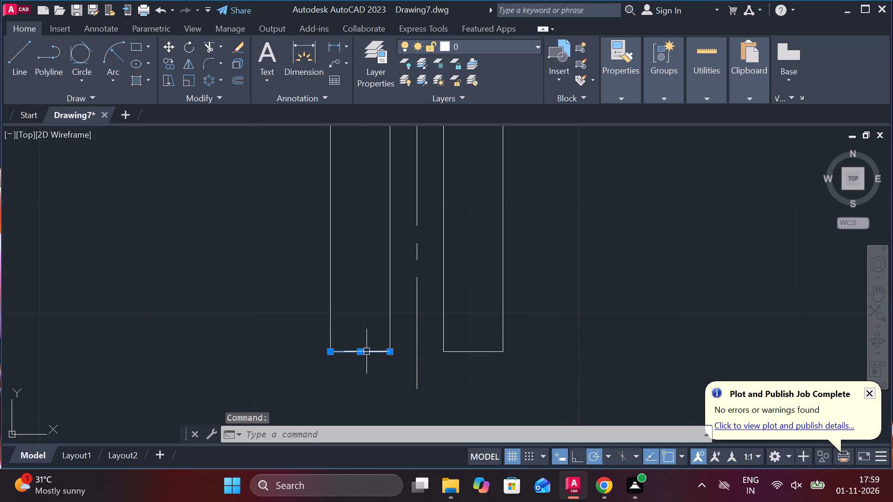
key(Return)
key(9)
key(Return)
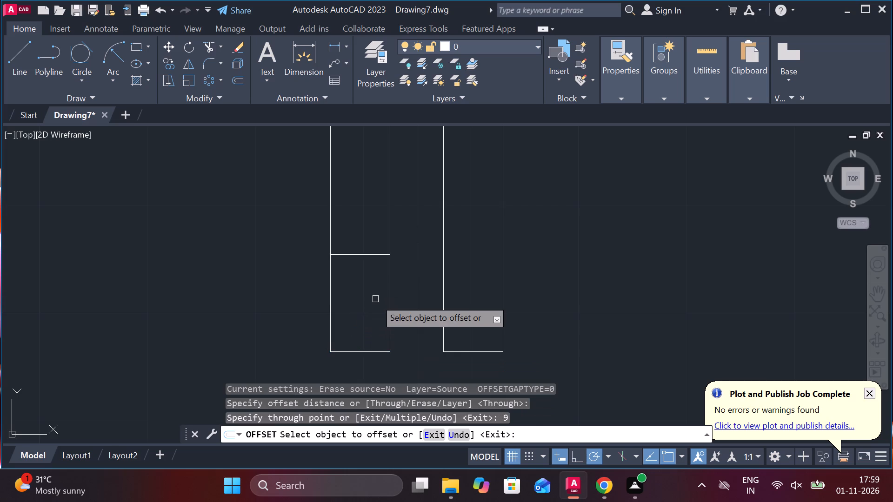
middle_drag(375, 298, 383, 312)
key(Escape)
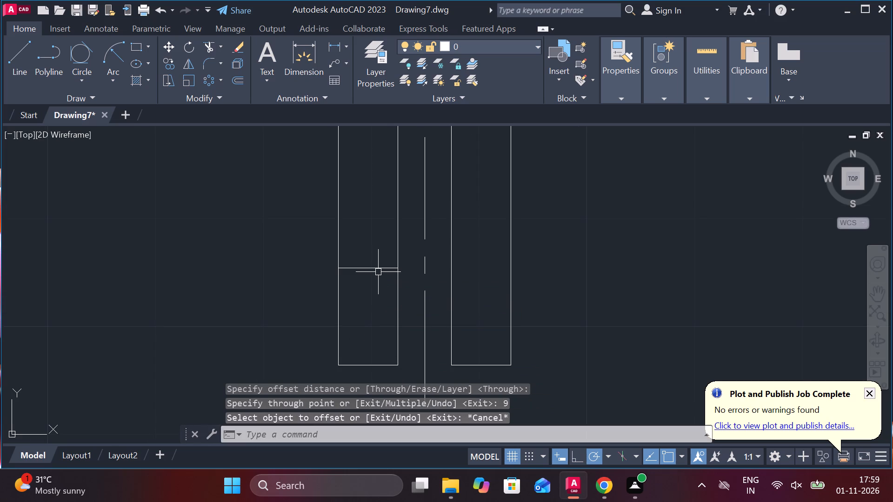
Offset the new line in the left leg by 3.5 both upward and downward for the cross hole's edges.
click(370, 270)
key(o)
key(Return)
key(Return)
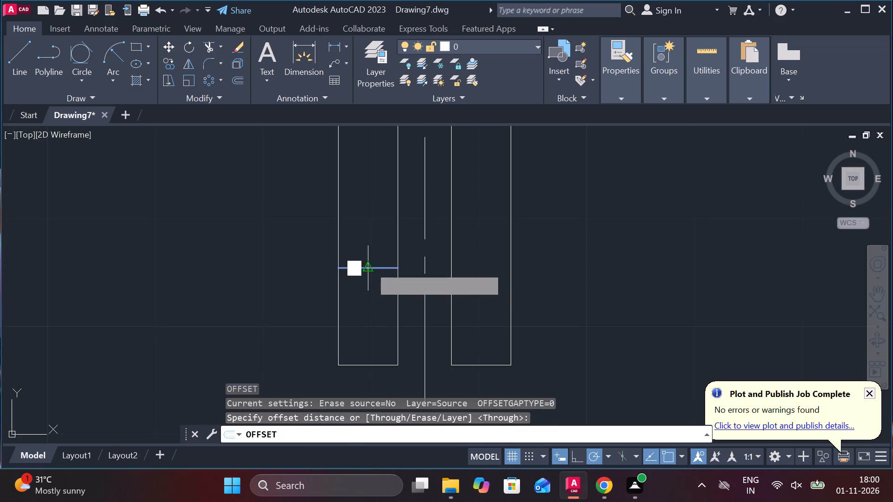
text(3.)
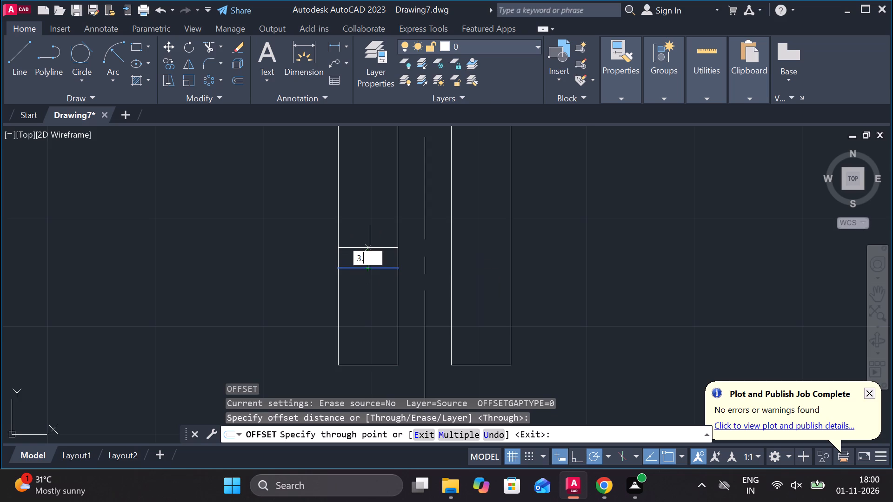
text(5)
key(space)
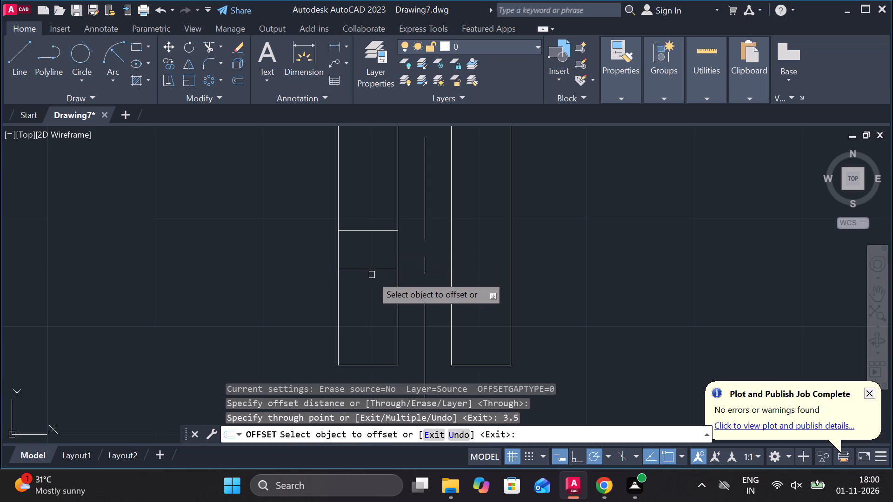
click(369, 271)
text(3.5)
key(Return)
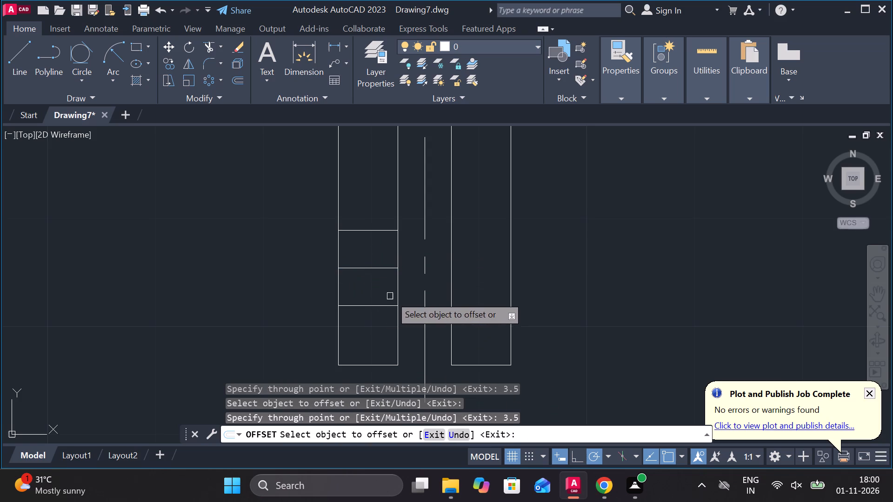
key(Escape)
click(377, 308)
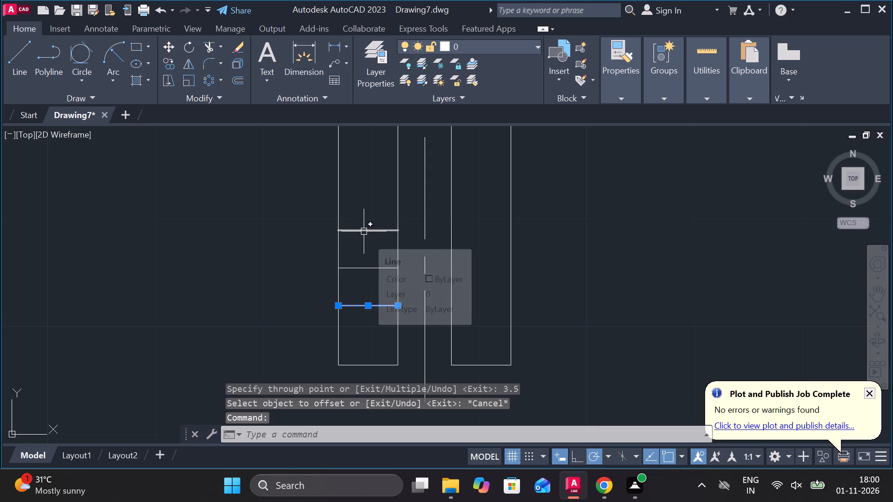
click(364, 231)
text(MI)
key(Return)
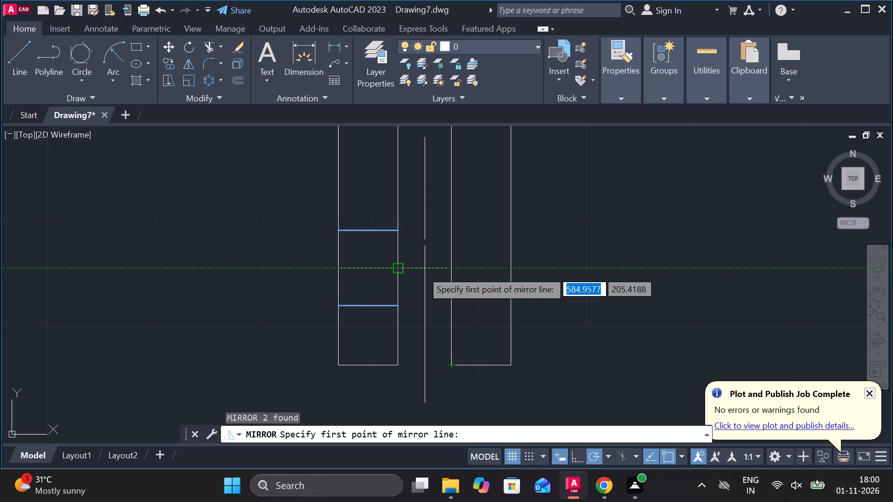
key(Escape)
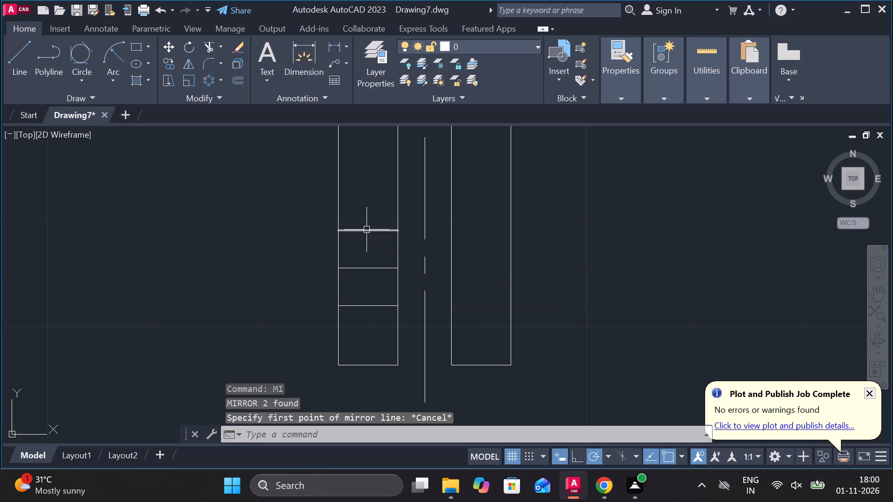
Lengthen the upper and lower hole lines from the left leg across to the right leg's outer edge.
click(367, 229)
click(457, 271)
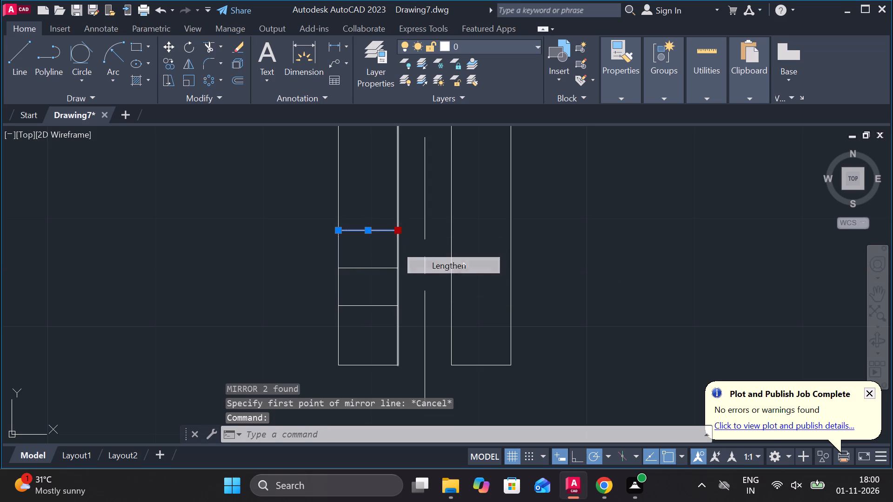
click(514, 231)
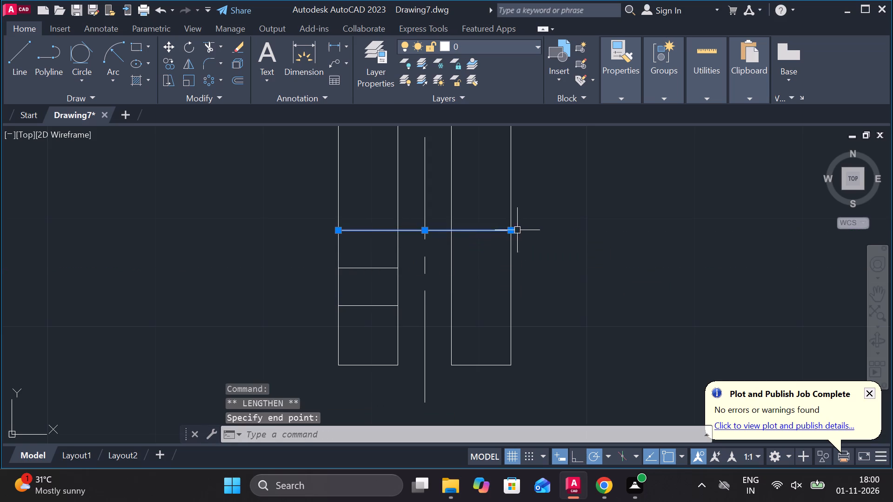
key(Escape)
click(378, 304)
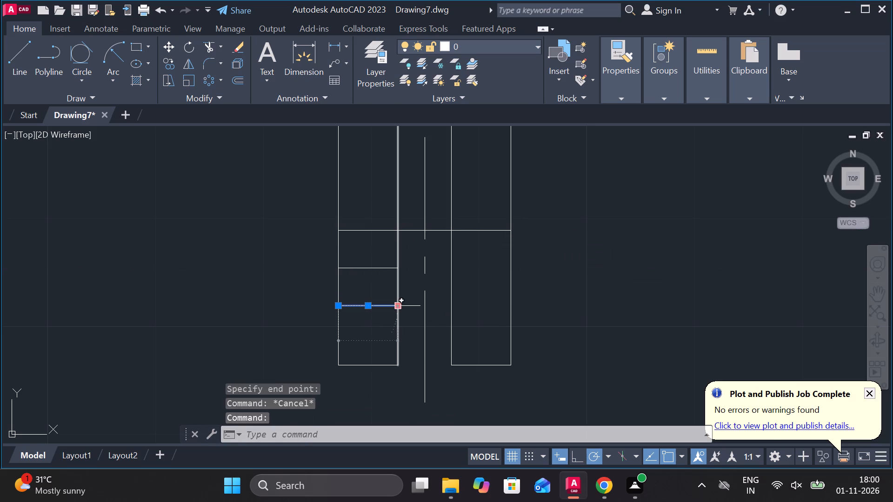
click(443, 345)
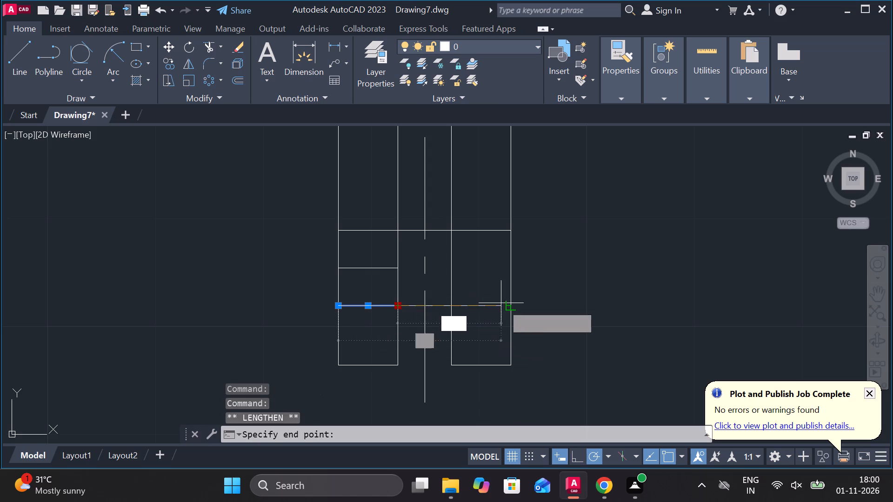
click(509, 304)
key(Escape)
Trim the two hole lines where they cross the open slot on both sides of the centerline.
text(TR)
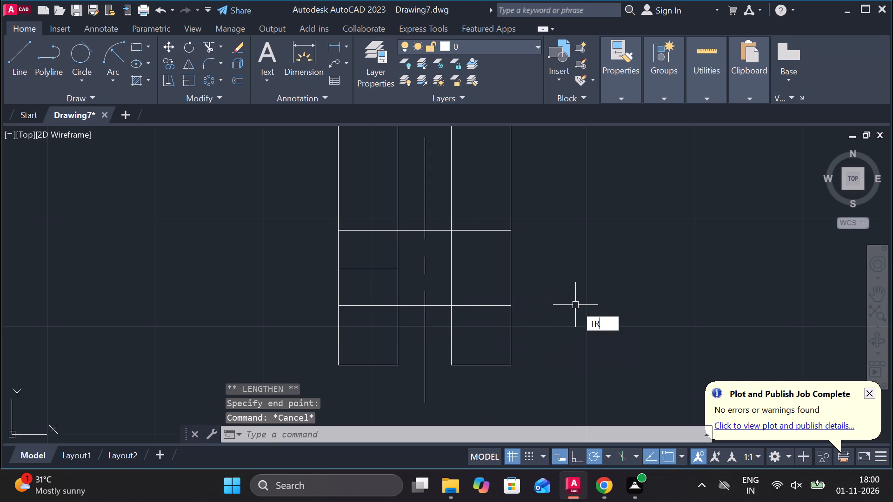
key(space)
click(412, 232)
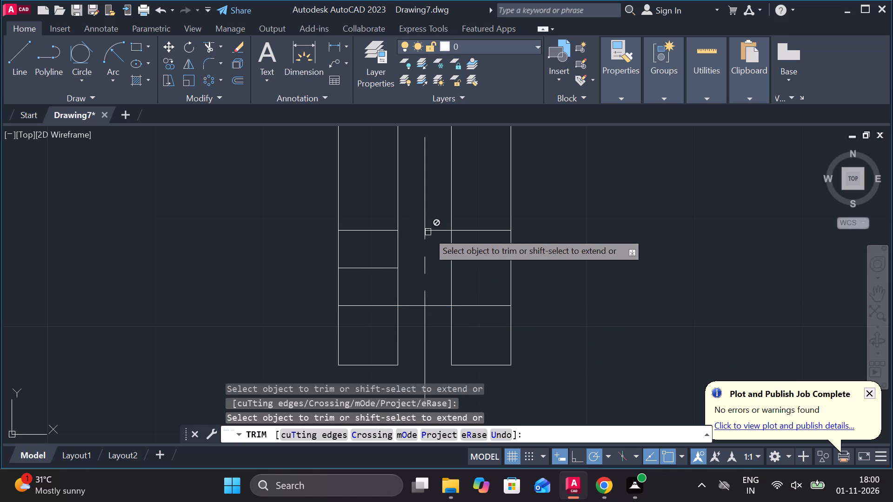
click(429, 232)
click(435, 303)
click(412, 304)
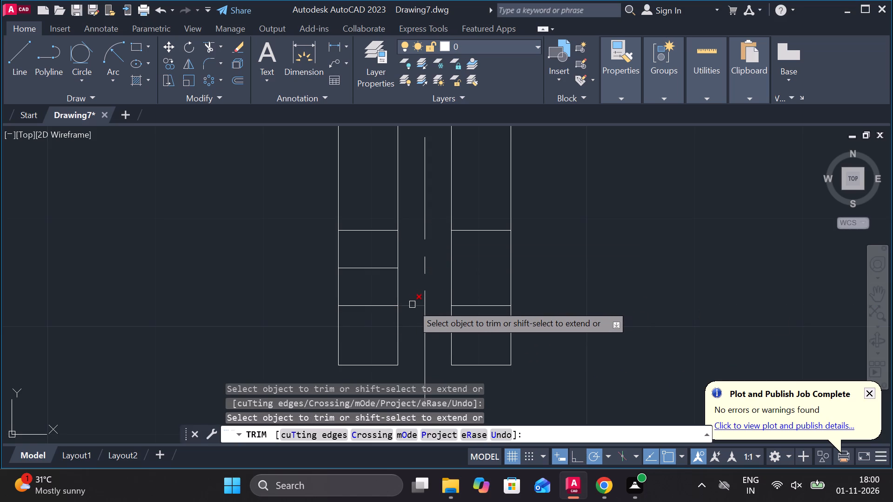
key(Escape)
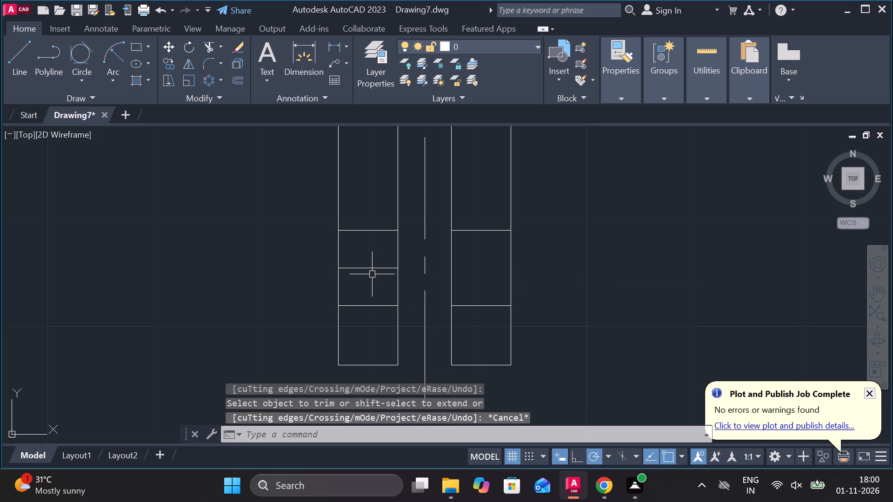
Erase the middle construction line in the left leg and add a centerline between the right leg's two hole lines.
click(370, 268)
text(E CE)
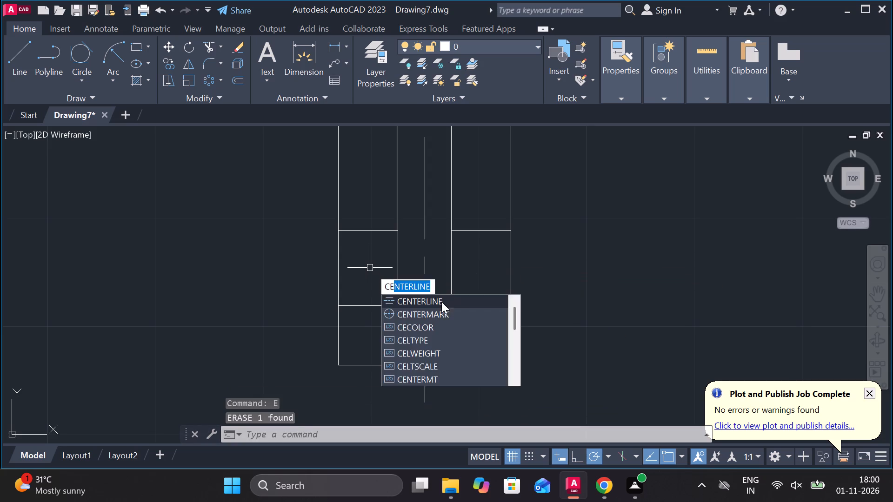
click(441, 302)
click(482, 231)
click(482, 308)
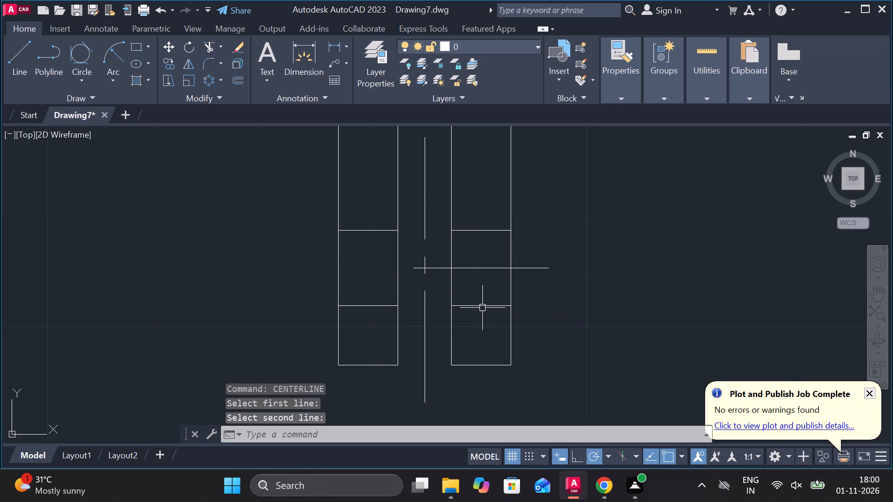
key(Escape)
Stretch the hole's horizontal centerline across the slot to just past the left leg's outer edge.
click(463, 270)
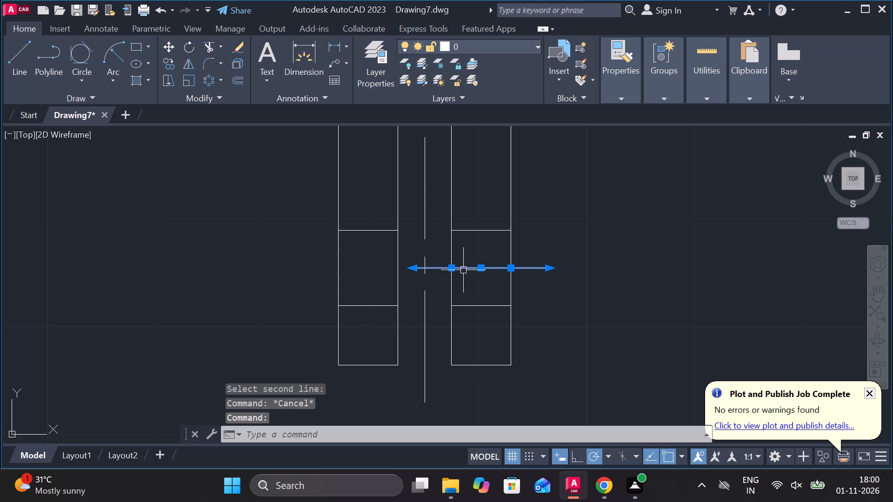
click(415, 271)
click(302, 265)
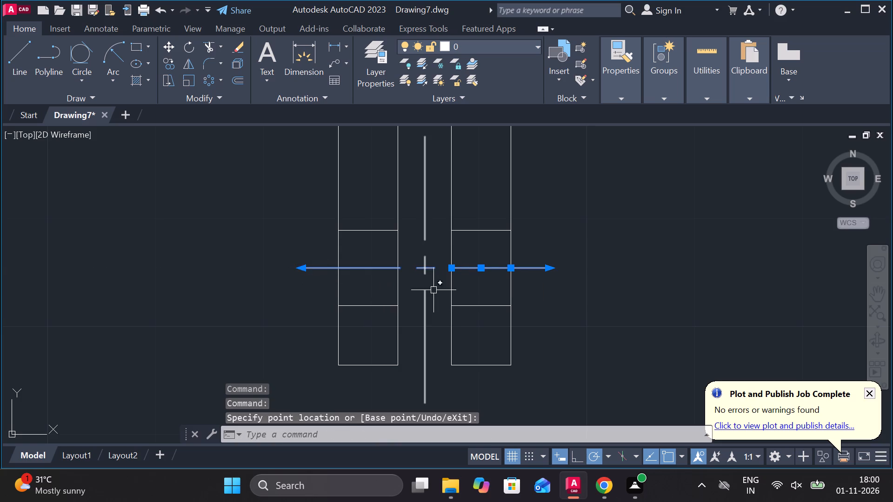
key(Escape)
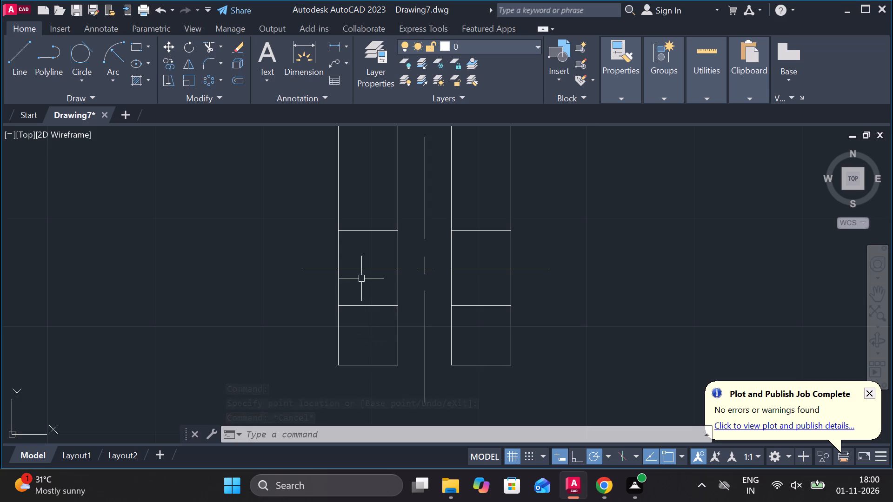
Draw a wavy spline break line across the left leg above the hole, from the outer edge to the slot wall.
middle_drag(388, 301, 389, 311)
middle_drag(398, 253, 414, 324)
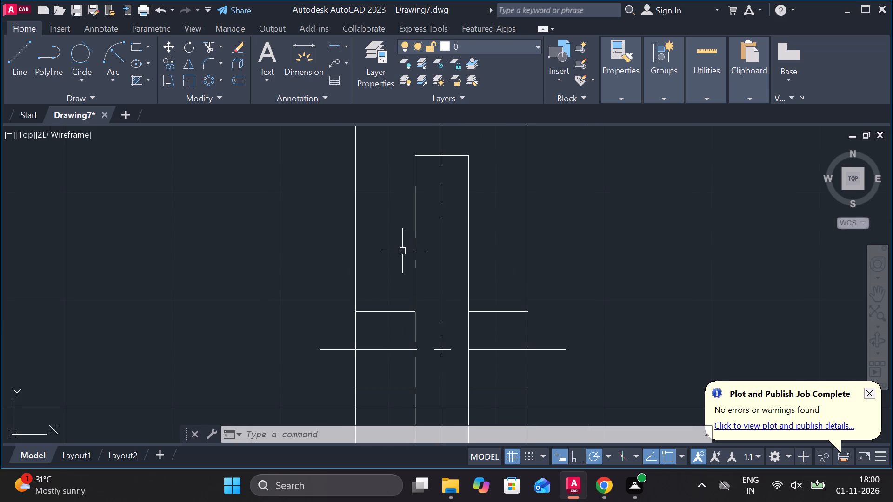
text(SP)
click(453, 291)
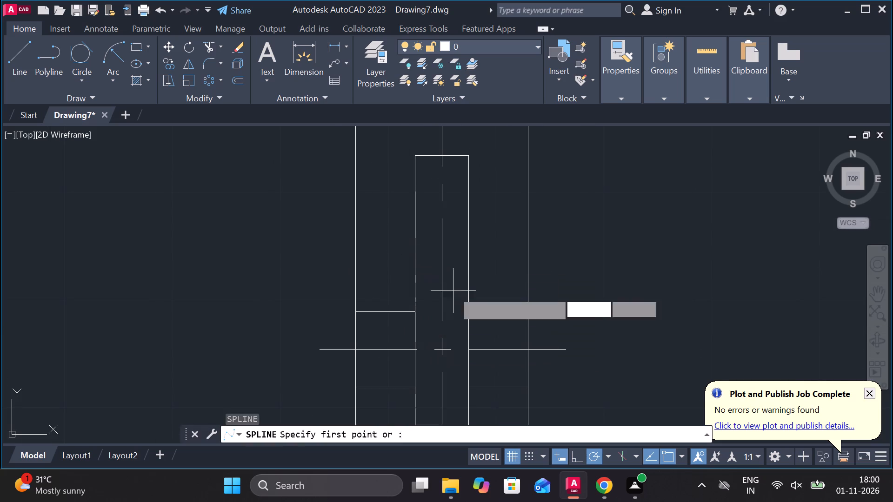
click(361, 248)
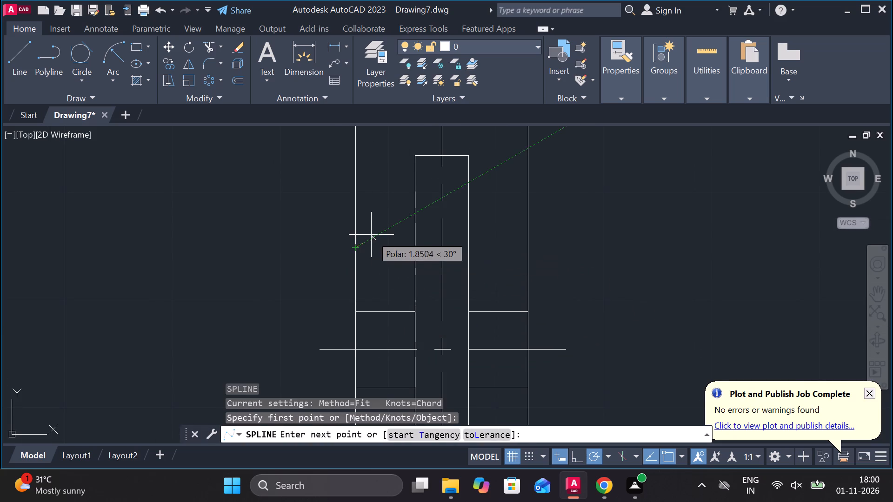
click(371, 235)
scroll(387, 239, up, 2)
click(387, 239)
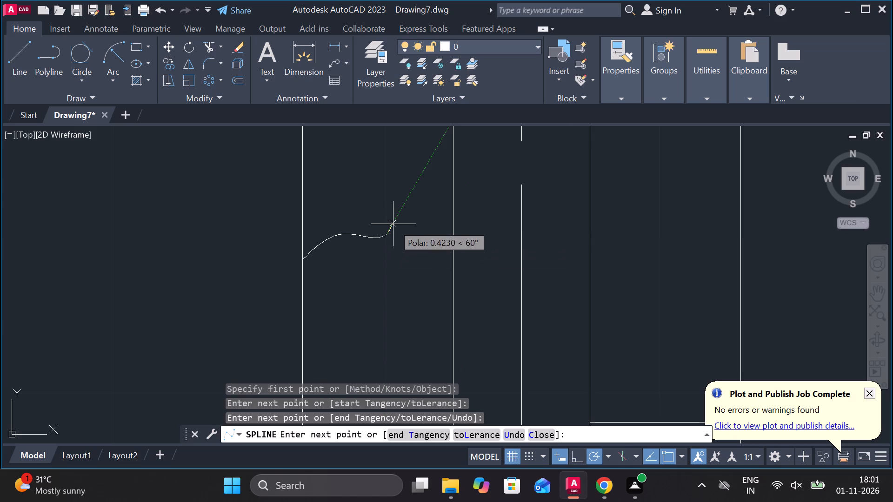
click(397, 206)
click(427, 206)
click(451, 184)
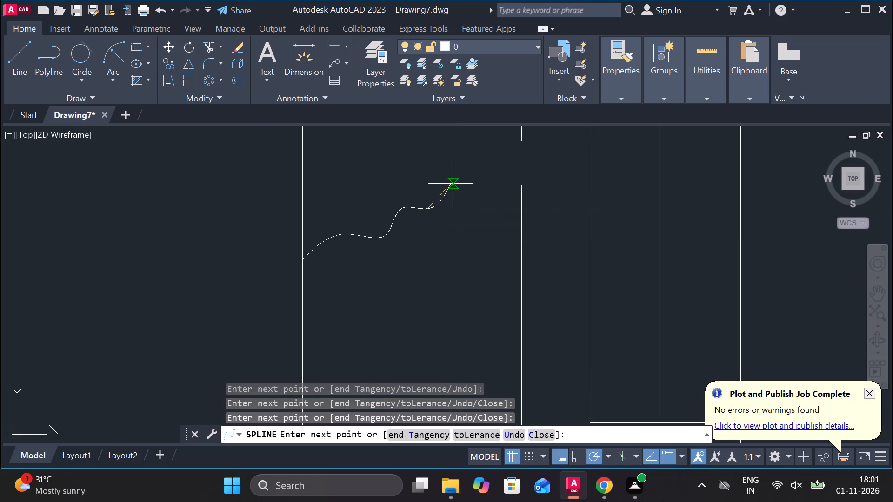
scroll(451, 184, down, 1)
middle_drag(456, 179, 456, 190)
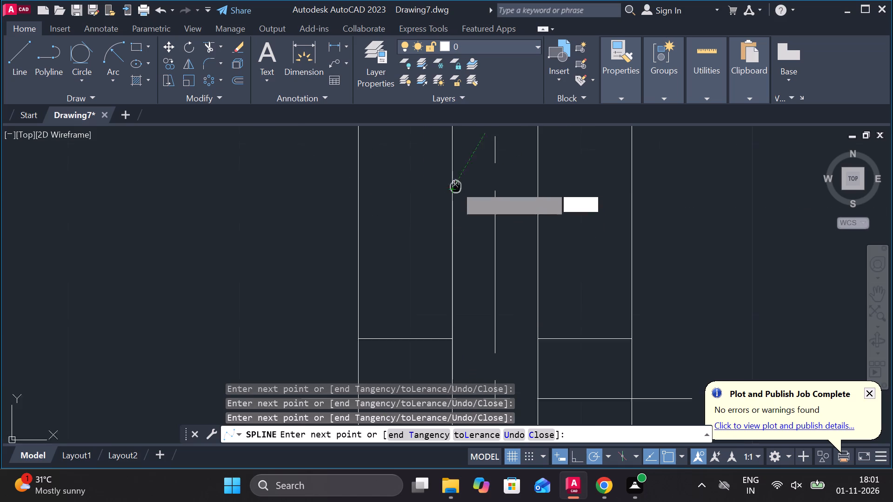
middle_drag(456, 190, 456, 199)
key(Return)
Draw a wavy spline break line across the right leg, from the slot wall near its top to the outer edge.
middle_drag(454, 200, 436, 244)
key(space)
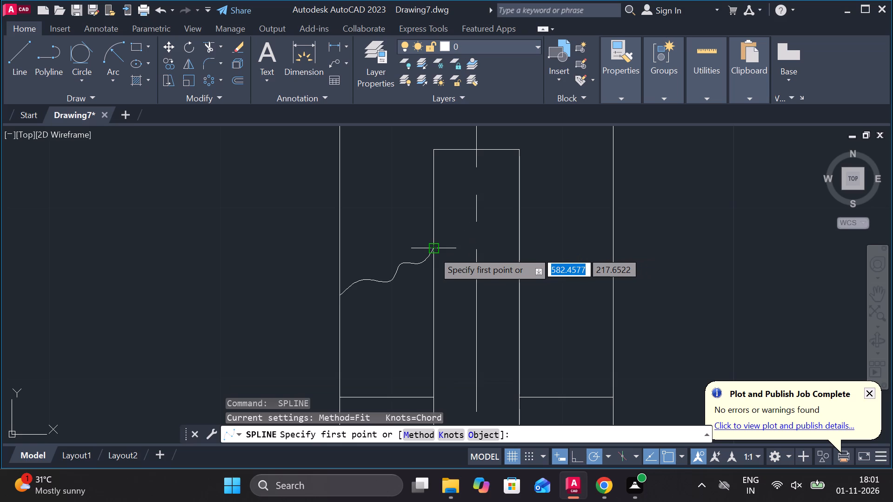
click(516, 204)
click(537, 197)
click(554, 198)
click(578, 181)
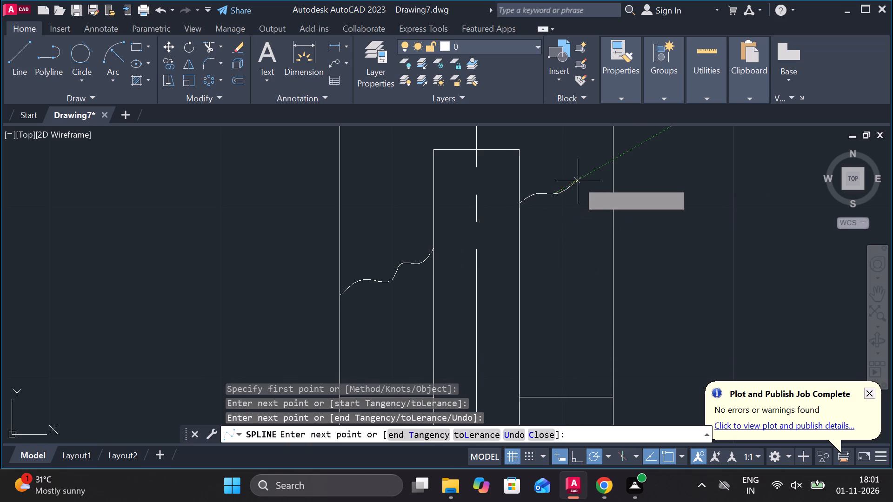
click(587, 168)
click(598, 170)
click(615, 162)
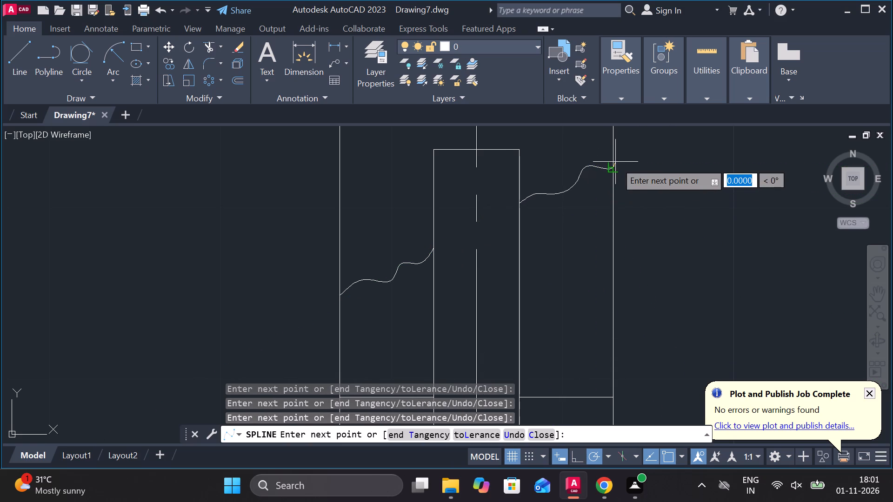
key(Return)
scroll(626, 221, down, 2)
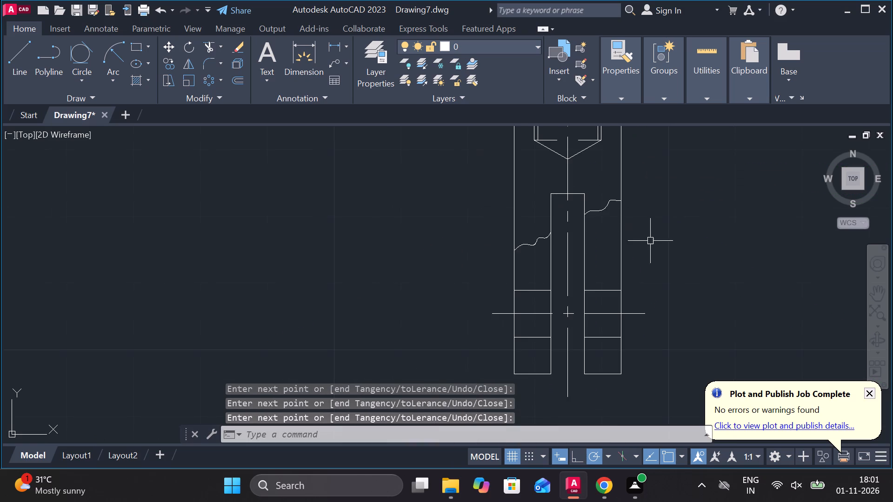
Hatch both legs above and below the cross hole, up to the break lines, with ANSI31 at scale 0.5.
middle_drag(652, 245, 621, 242)
middle_drag(653, 262, 586, 268)
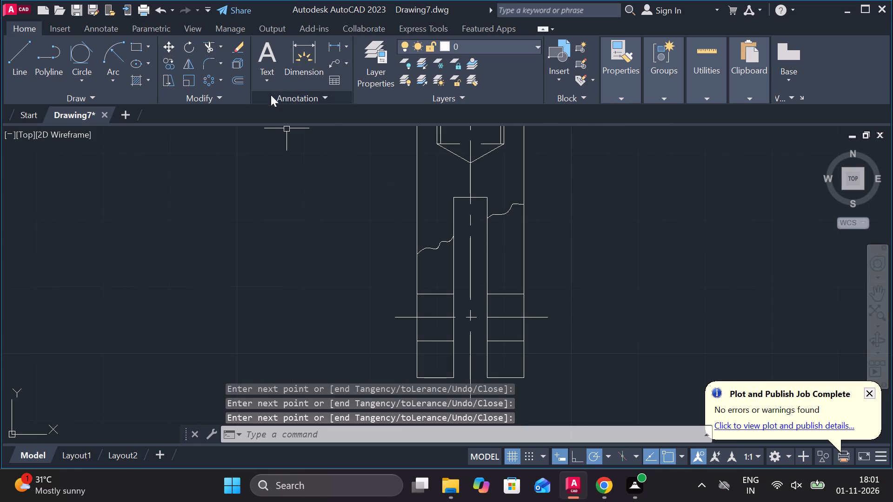
click(139, 85)
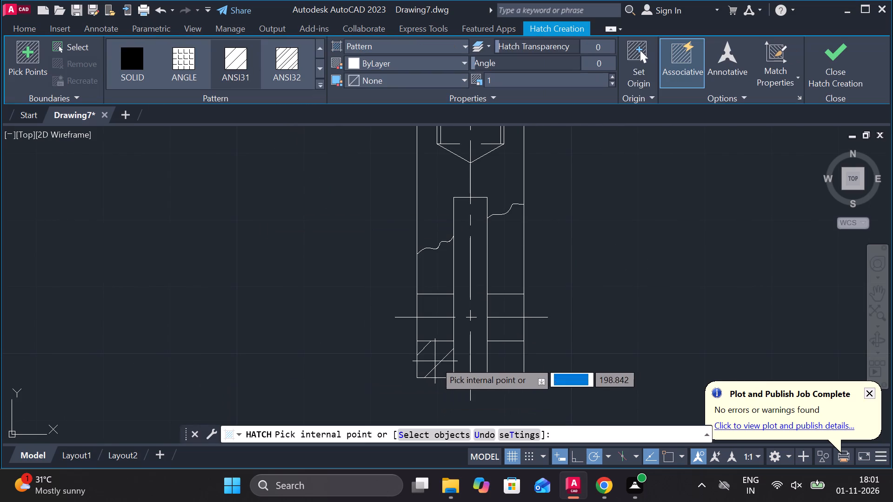
click(435, 356)
click(498, 83)
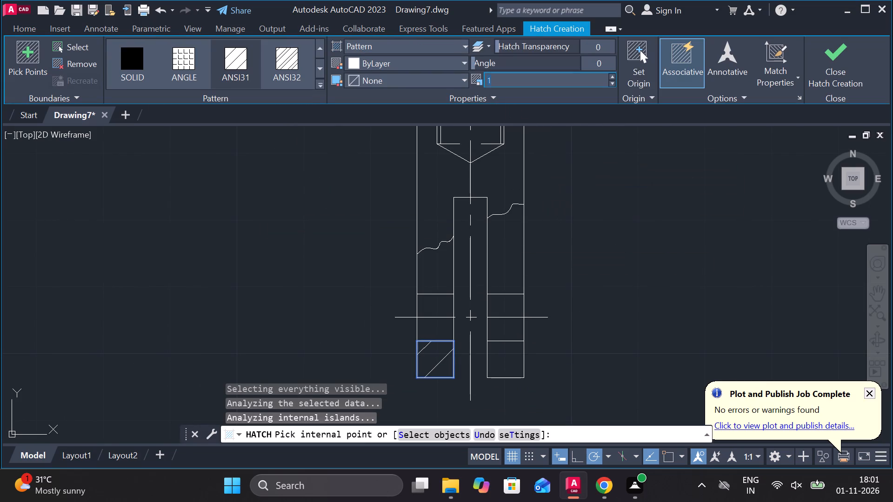
key(period)
key(5)
key(Return)
click(513, 361)
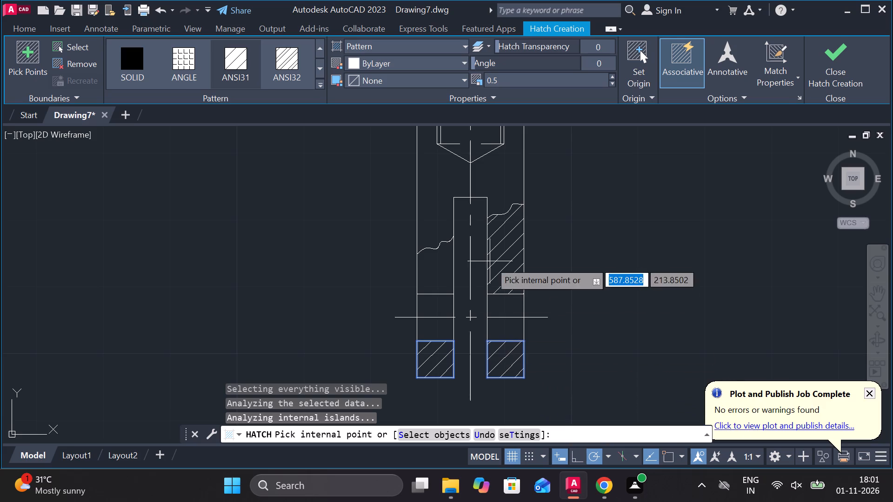
click(488, 257)
click(443, 275)
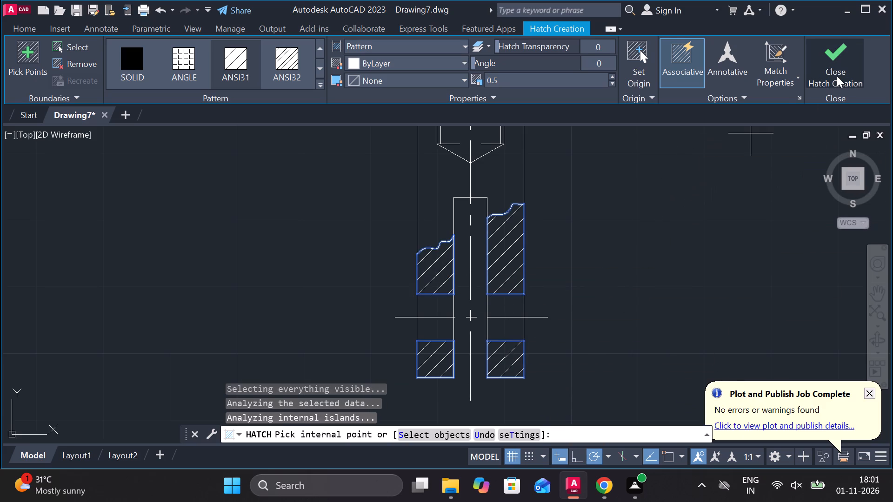
click(837, 76)
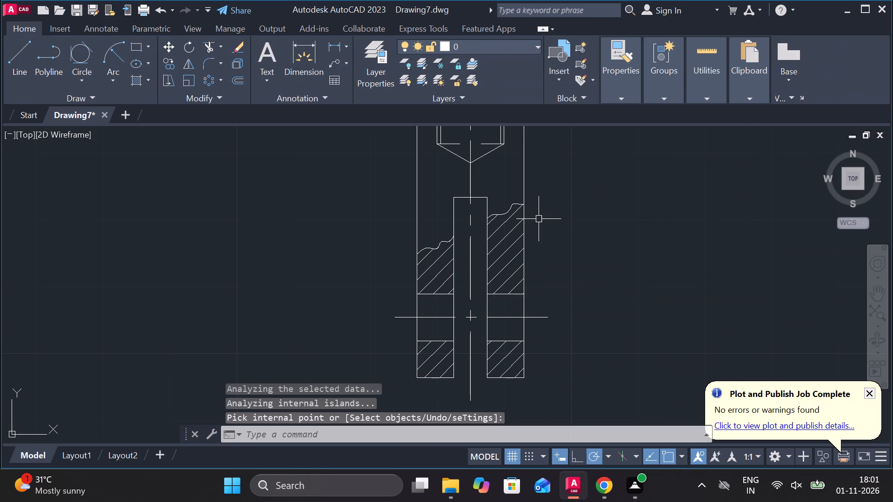
Copy the complete 16 by 90 part into the group of undimensioned parts, beside the copied collared stud.
scroll(539, 220, down, 1)
middle_drag(553, 236, 553, 262)
scroll(553, 262, down, 2)
click(489, 133)
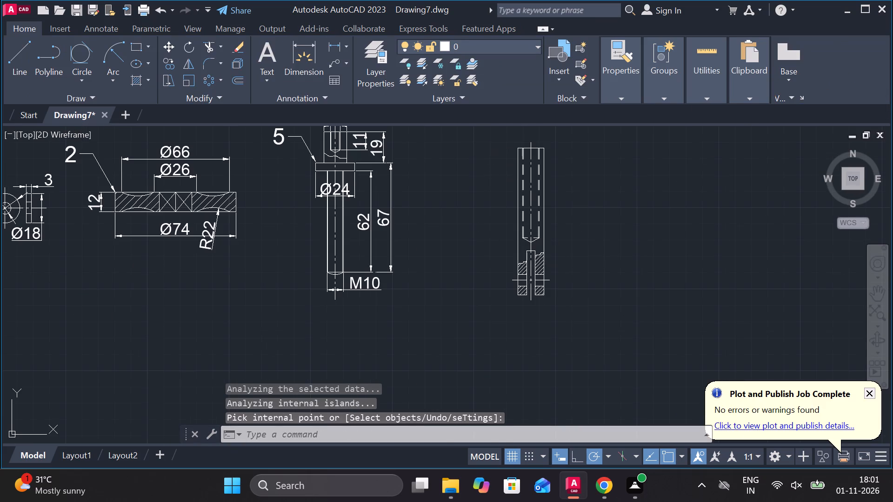
click(580, 315)
text(CO)
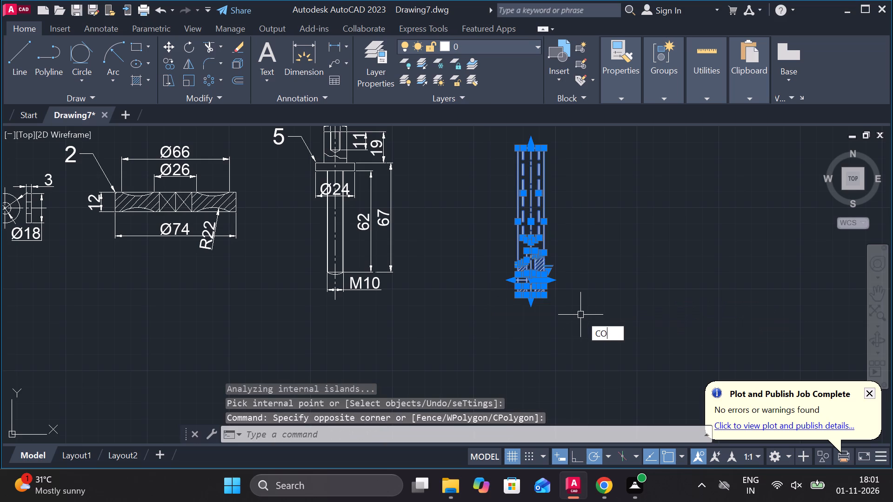
key(Return)
click(580, 313)
scroll(583, 313, down, 3)
scroll(344, 256, up, 2)
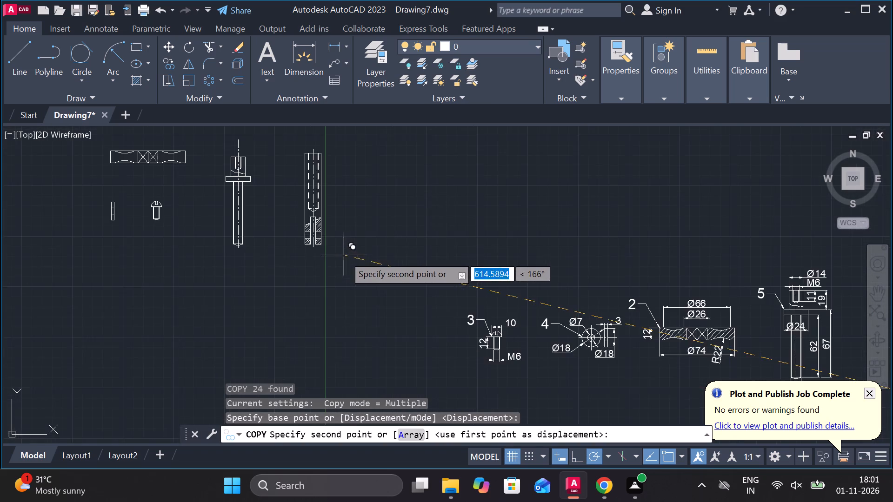
middle_drag(342, 255, 426, 321)
scroll(387, 311, up, 2)
middle_drag(390, 319, 482, 310)
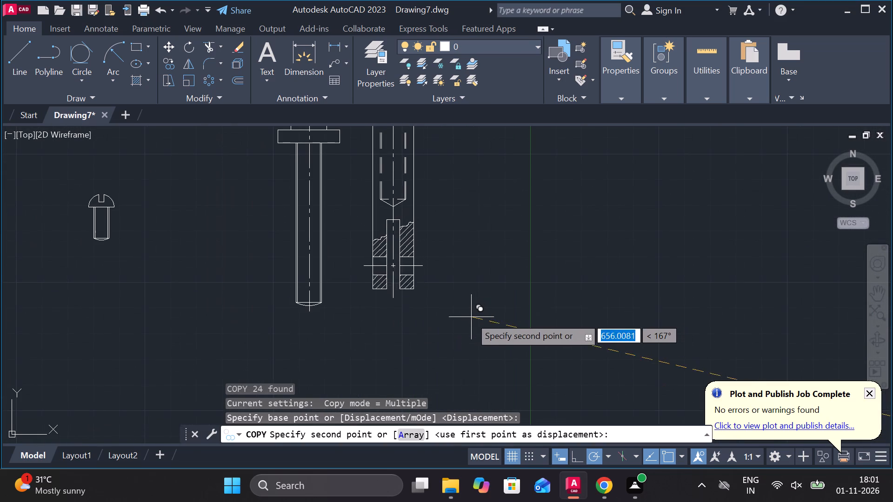
click(484, 329)
scroll(491, 325, down, 3)
key(Escape)
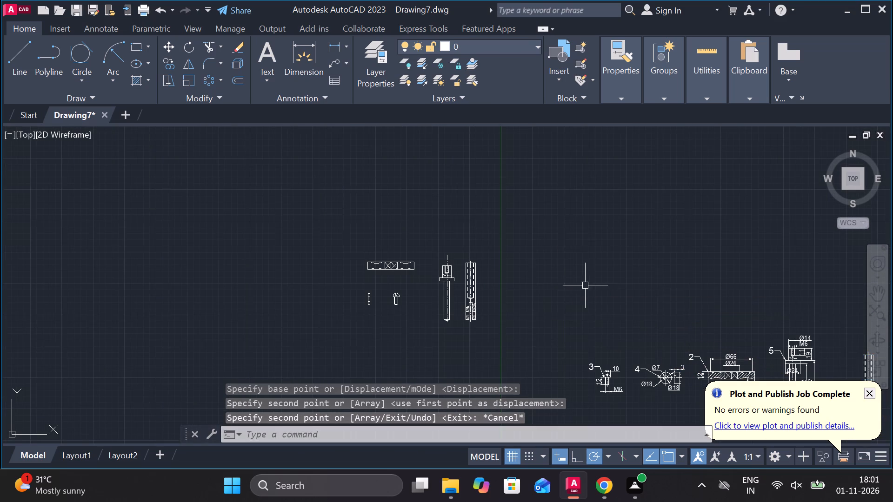
Add a horizontal linear dimension across the threaded hole's outer lines, above the original 16 by 90 part's top edge.
middle_drag(621, 296, 162, 165)
scroll(379, 227, up, 3)
middle_drag(426, 258, 373, 231)
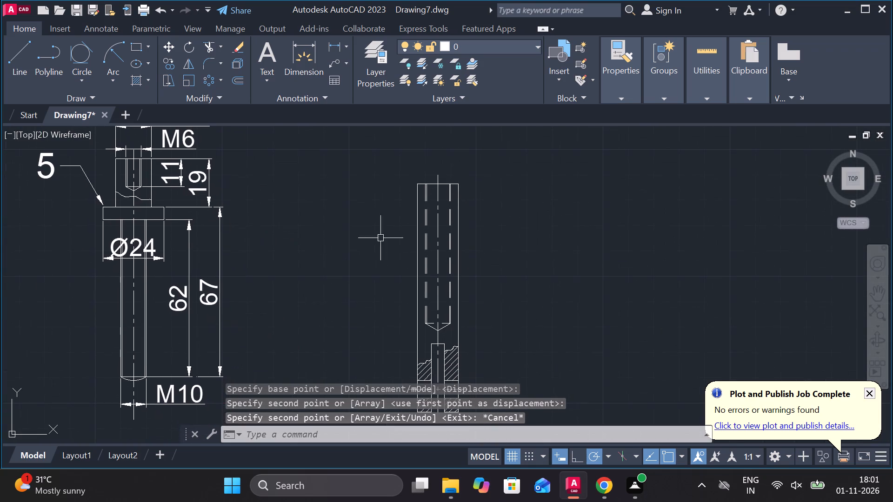
click(333, 46)
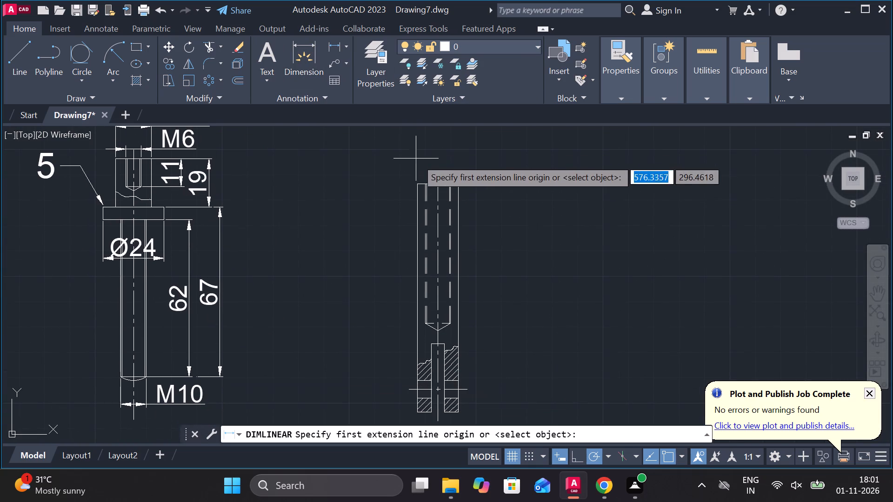
scroll(416, 159, up, 3)
middle_drag(427, 189, 376, 192)
scroll(383, 258, up, 1)
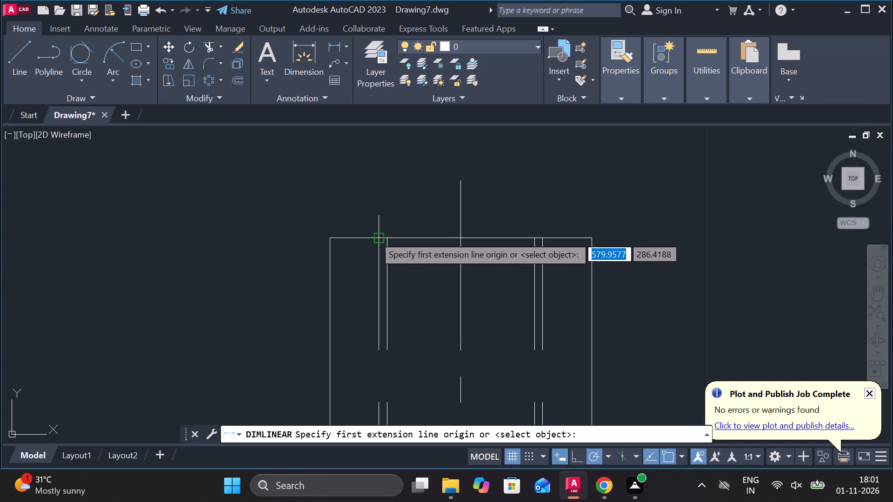
click(374, 235)
click(543, 237)
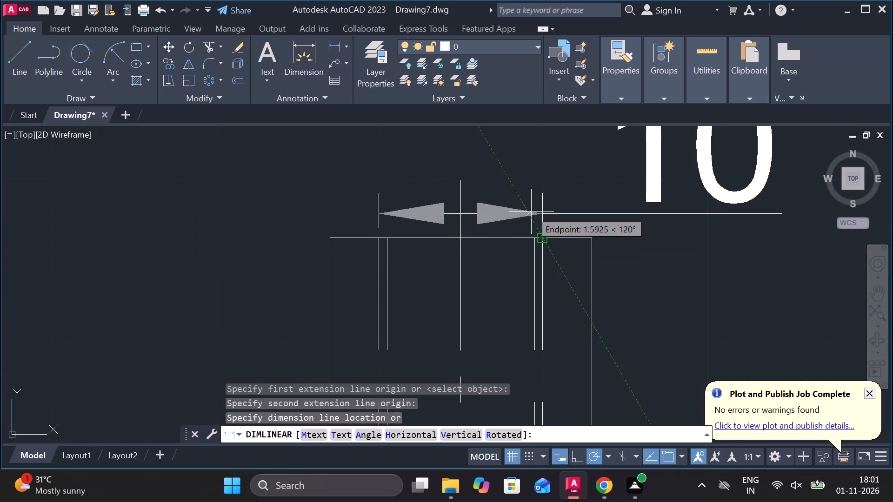
middle_drag(505, 186, 499, 254)
scroll(496, 225, down, 1)
click(493, 206)
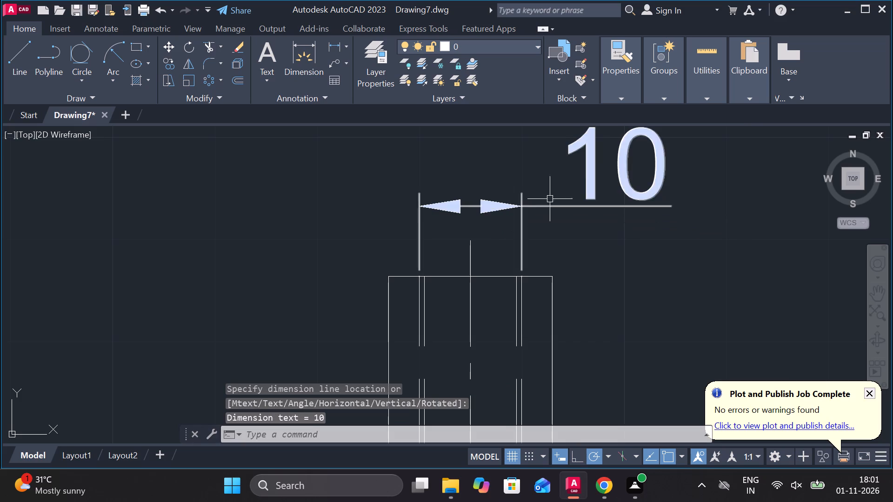
Prefix the threaded hole's width dimension with M so it reads M10.
double_click(591, 152)
key(Escape)
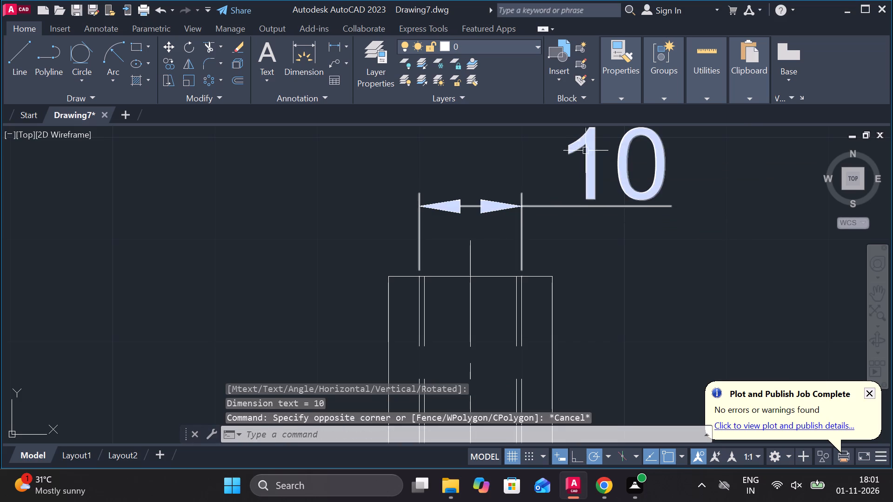
double_click(581, 148)
key(m)
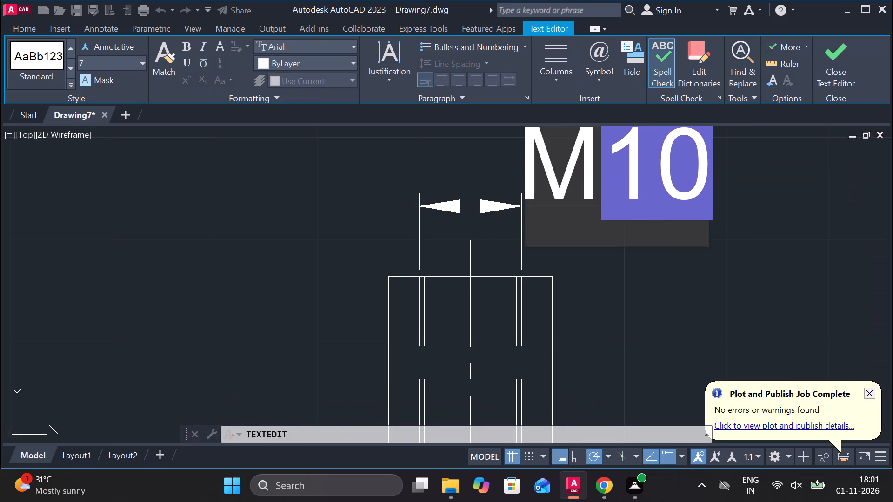
click(851, 85)
Dimension the threaded hole's depth from the part's top edge to the start of its cone, beside the part.
scroll(606, 272, down, 2)
middle_drag(606, 279, 549, 248)
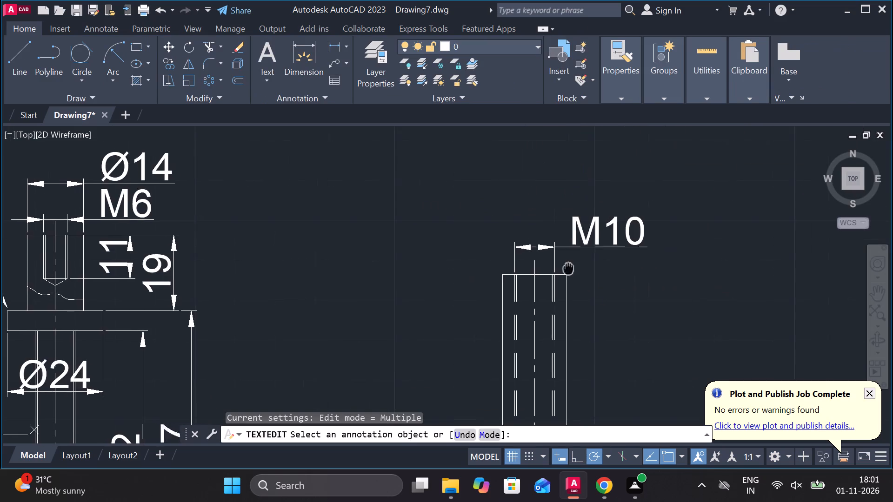
middle_drag(549, 248, 540, 234)
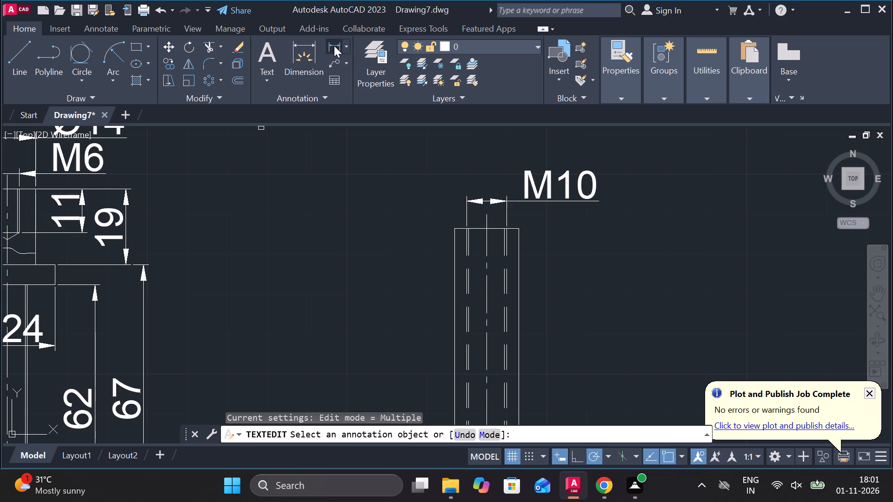
click(327, 45)
middle_drag(540, 287, 507, 257)
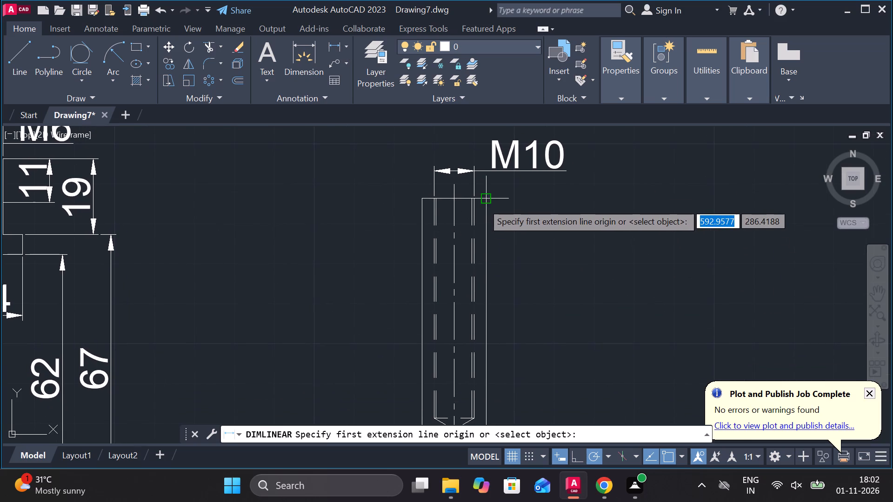
click(482, 203)
middle_drag(500, 279, 479, 192)
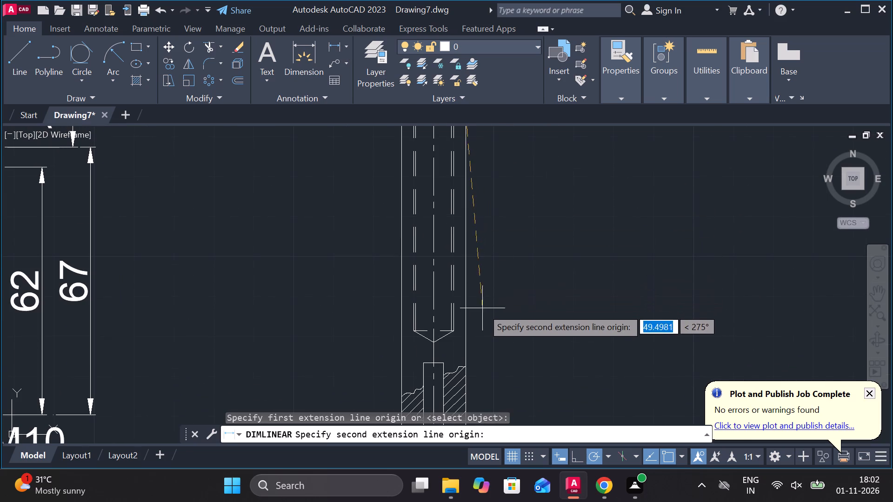
click(451, 332)
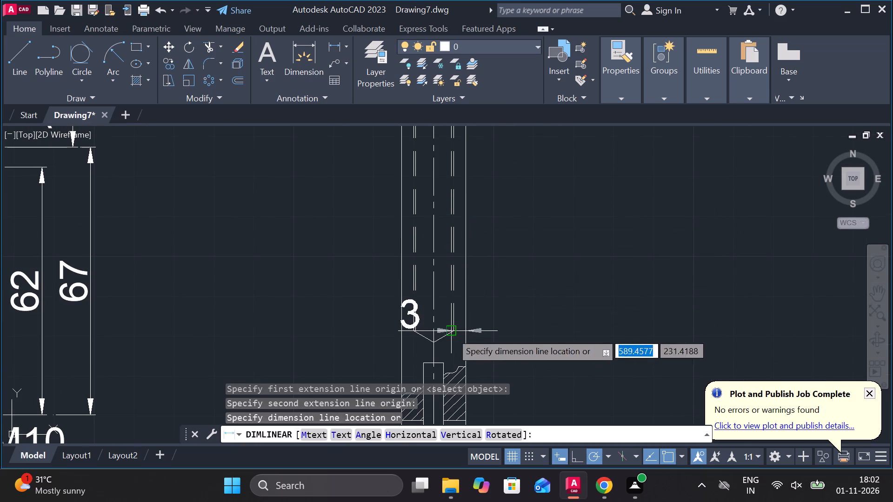
scroll(524, 293, down, 1)
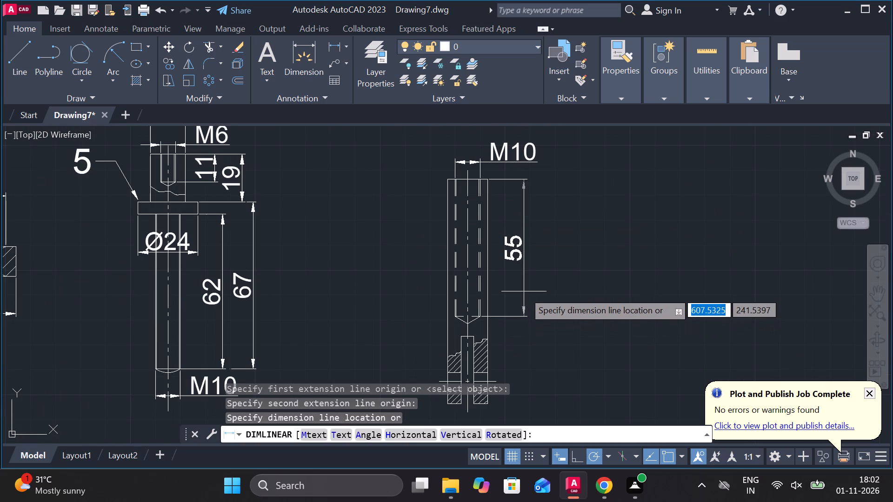
click(524, 291)
Dimension the part's overall length from top edge to bottom edge, outside the thread depth dimension.
key(space)
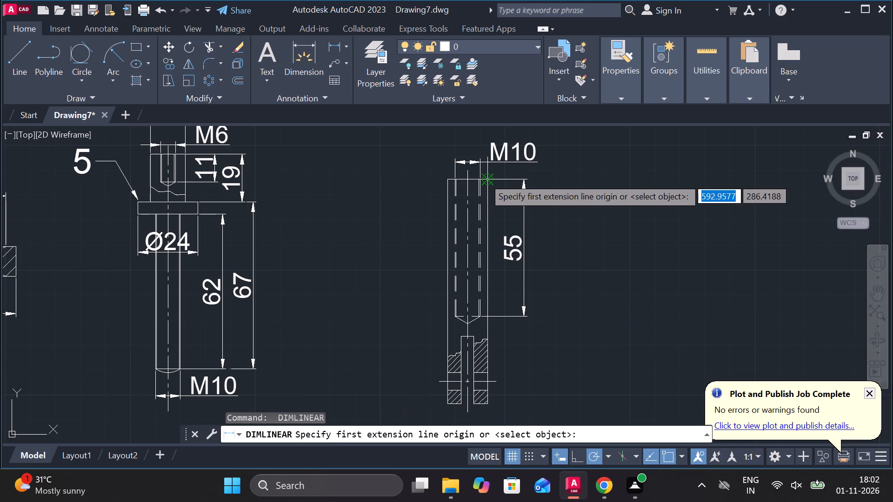
click(501, 178)
middle_drag(508, 333, 493, 259)
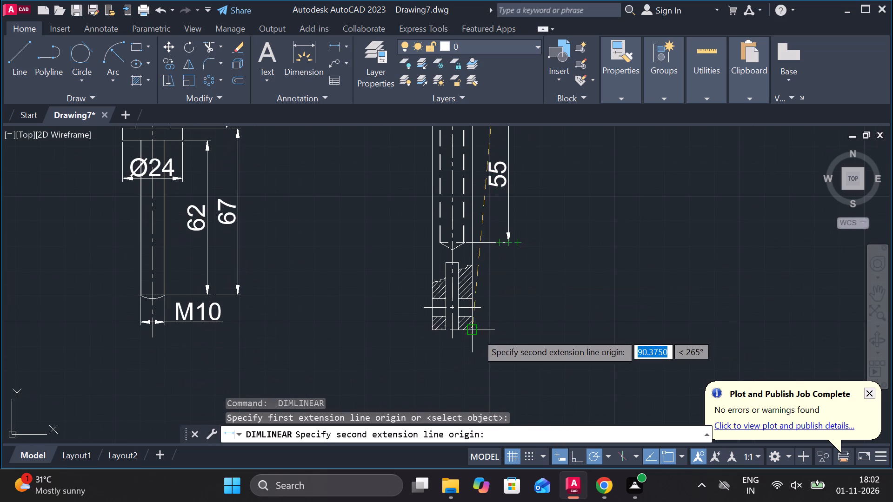
click(477, 333)
click(546, 224)
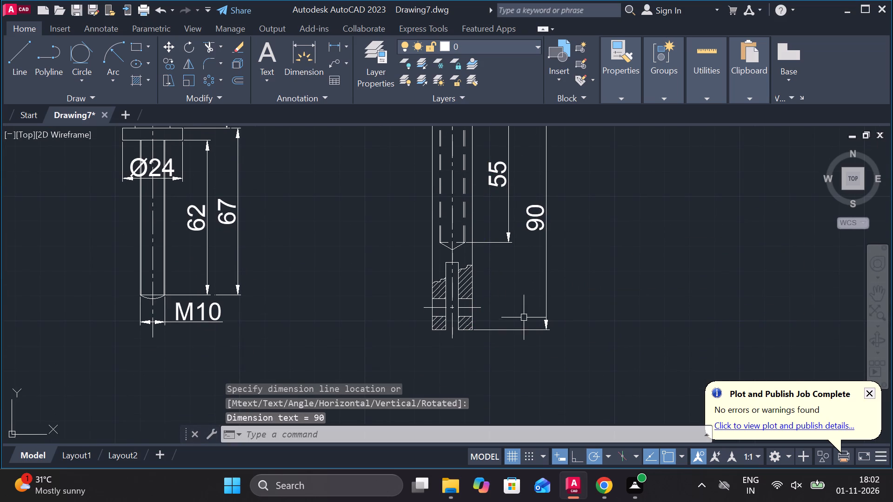
Dimension the slot's depth from its closed end to the part's bottom edge, inside the overall length dimension.
scroll(457, 330, up, 1)
middle_drag(458, 330, 459, 311)
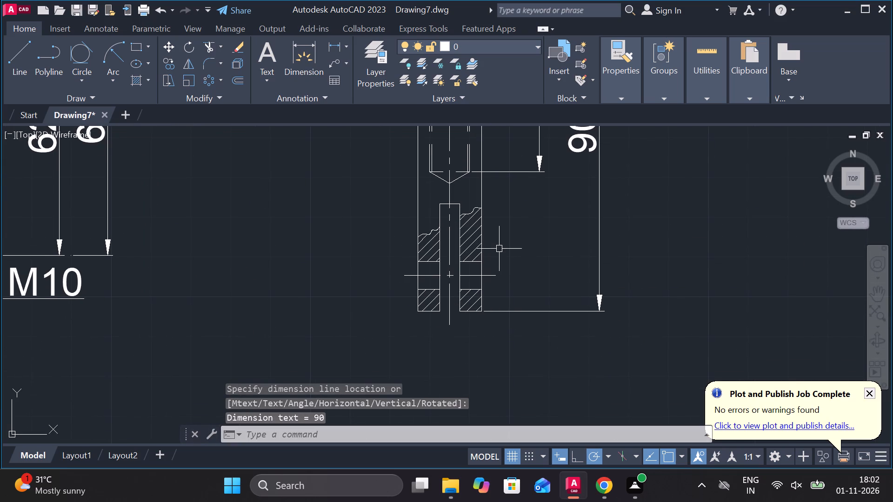
scroll(499, 250, up, 1)
key(space)
click(436, 168)
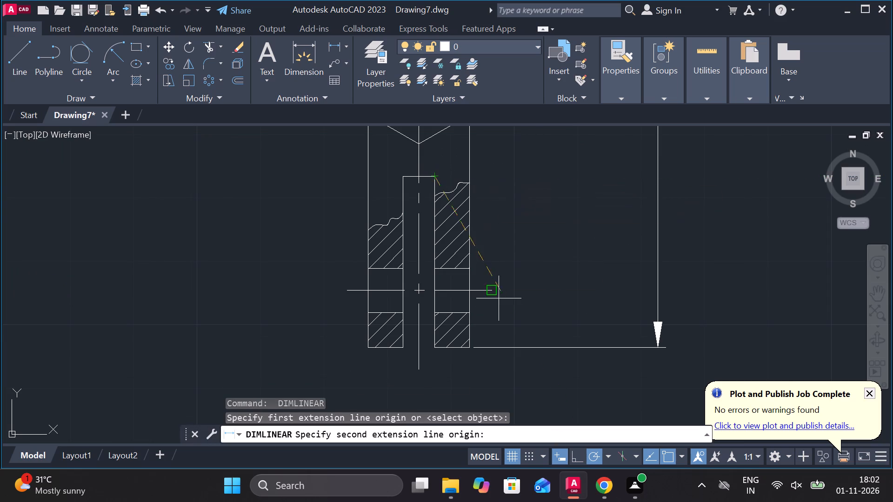
click(498, 344)
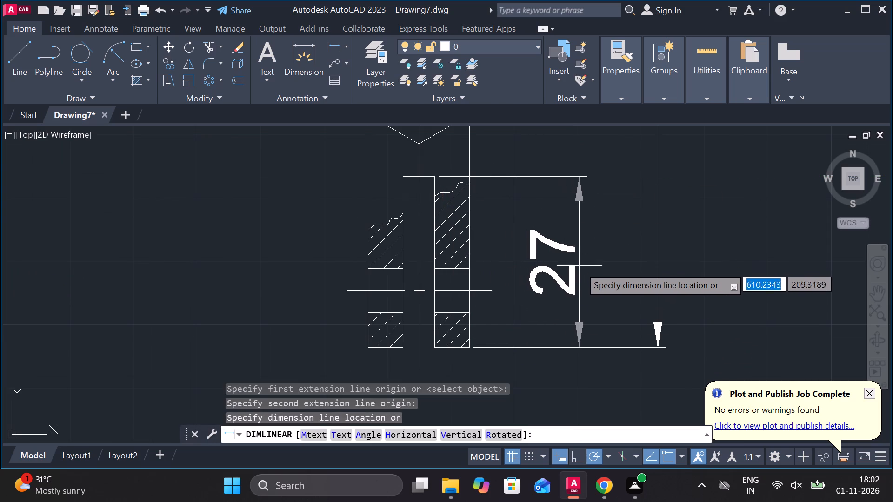
click(596, 272)
Dimension the cross hole's height at the right leg's outer edge, between the leg and the slot depth dimension.
key(space)
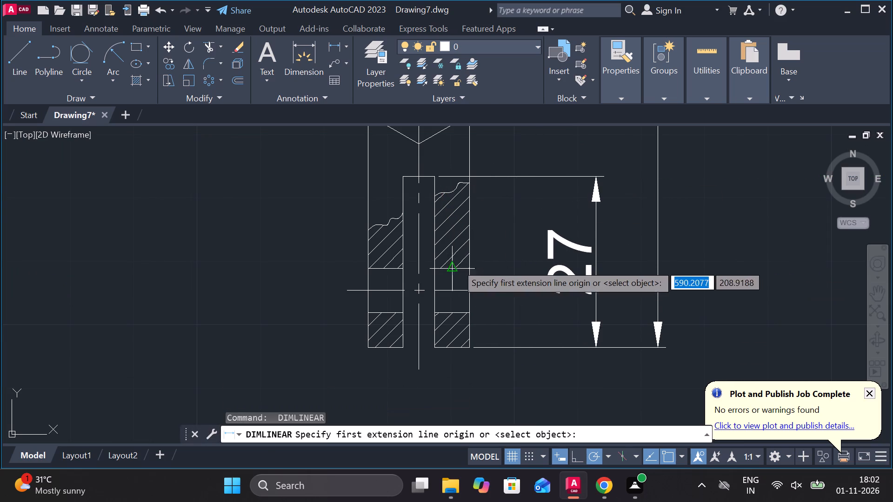
click(472, 266)
click(467, 306)
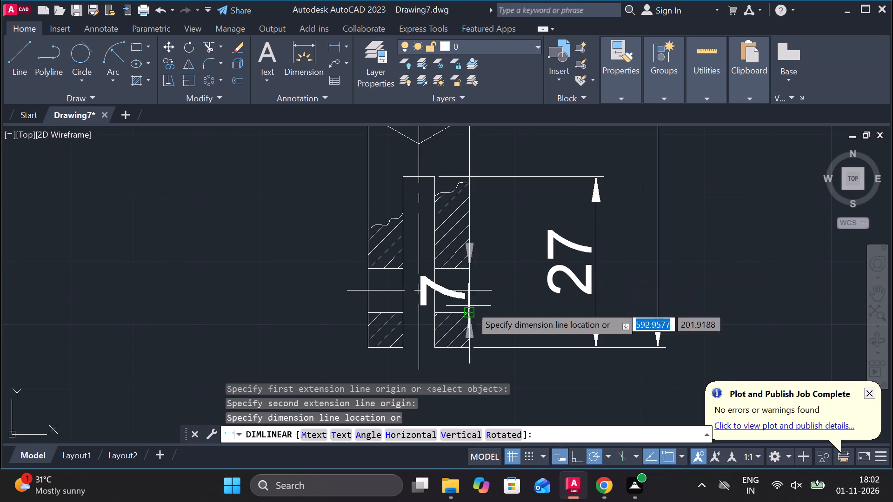
click(530, 299)
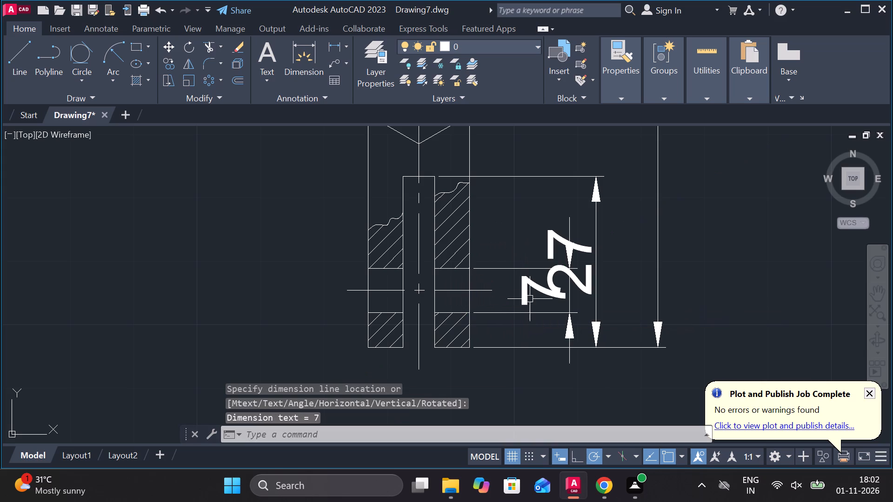
key(Escape)
Move the slot depth dimension about 8.4 units outward, toward the overall length dimension.
click(591, 283)
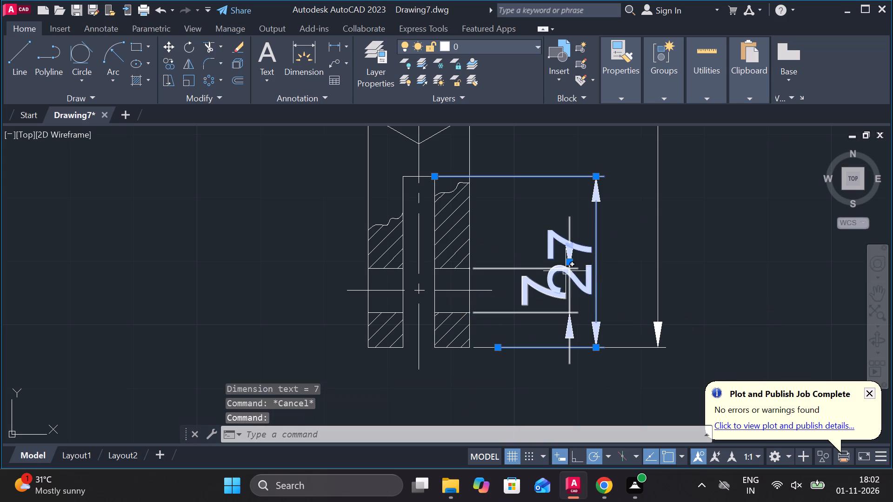
click(570, 264)
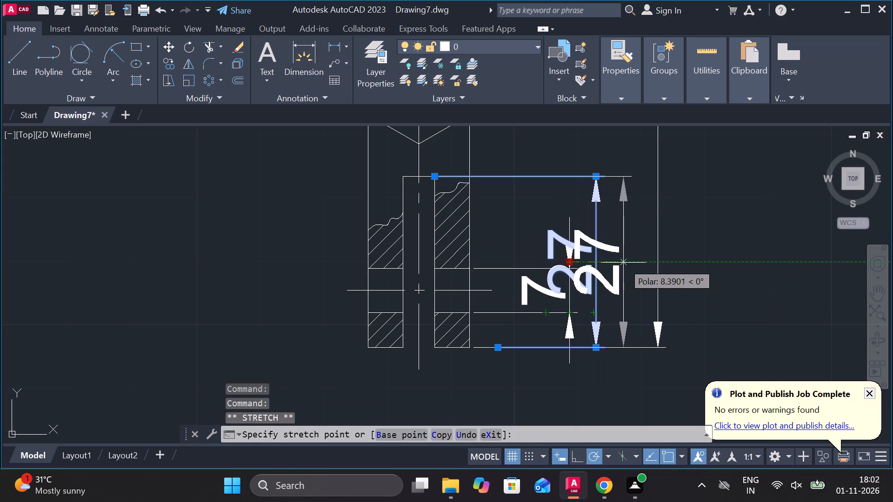
click(623, 263)
key(Escape)
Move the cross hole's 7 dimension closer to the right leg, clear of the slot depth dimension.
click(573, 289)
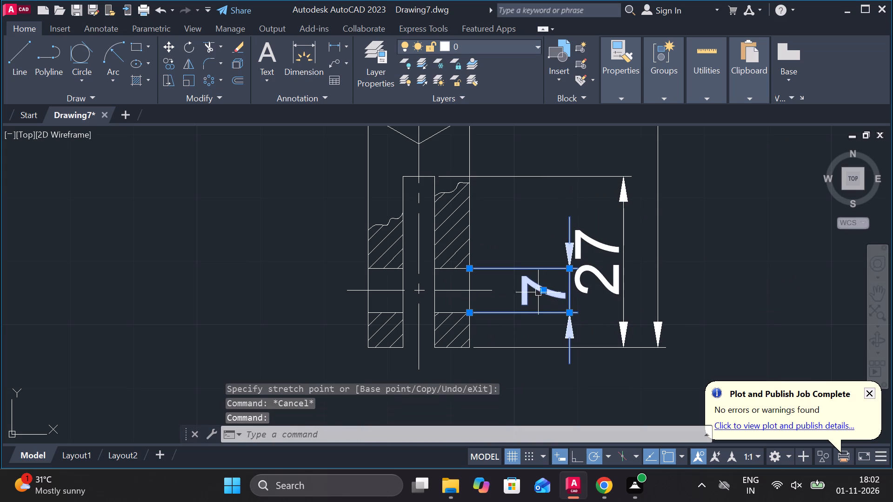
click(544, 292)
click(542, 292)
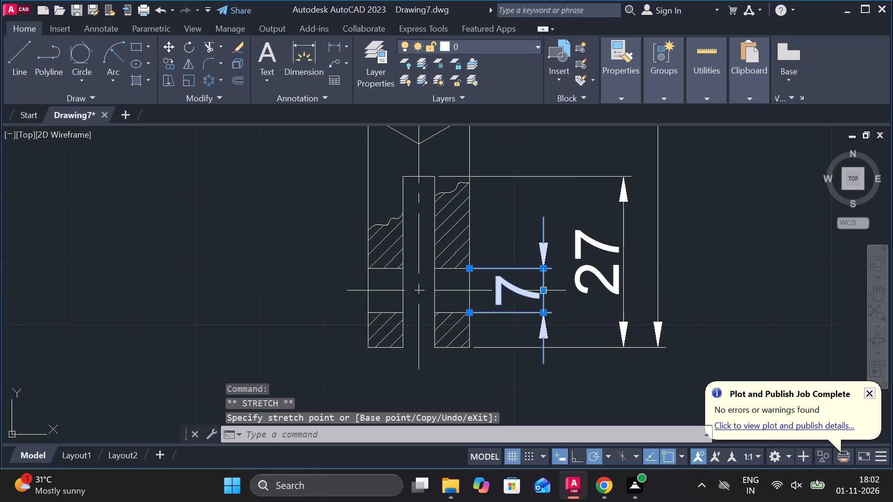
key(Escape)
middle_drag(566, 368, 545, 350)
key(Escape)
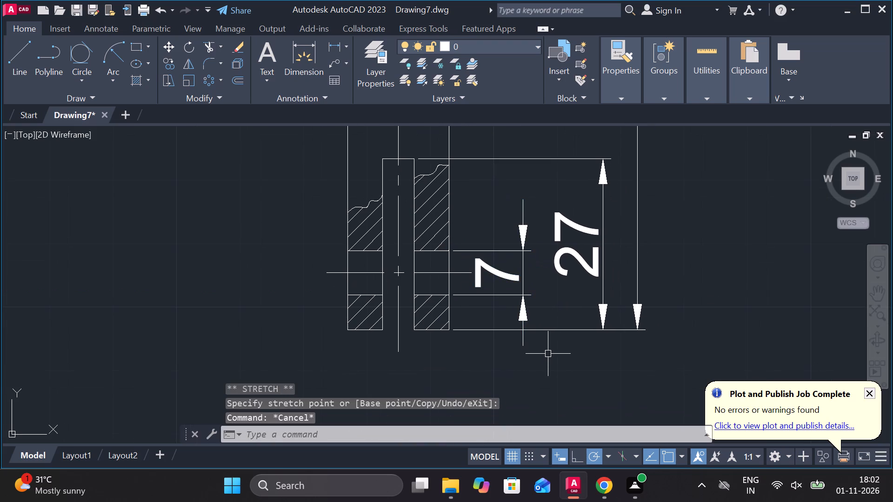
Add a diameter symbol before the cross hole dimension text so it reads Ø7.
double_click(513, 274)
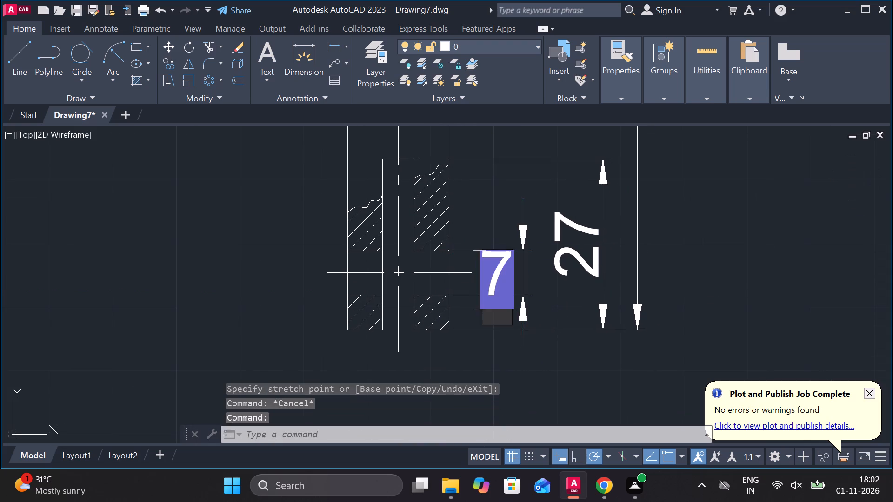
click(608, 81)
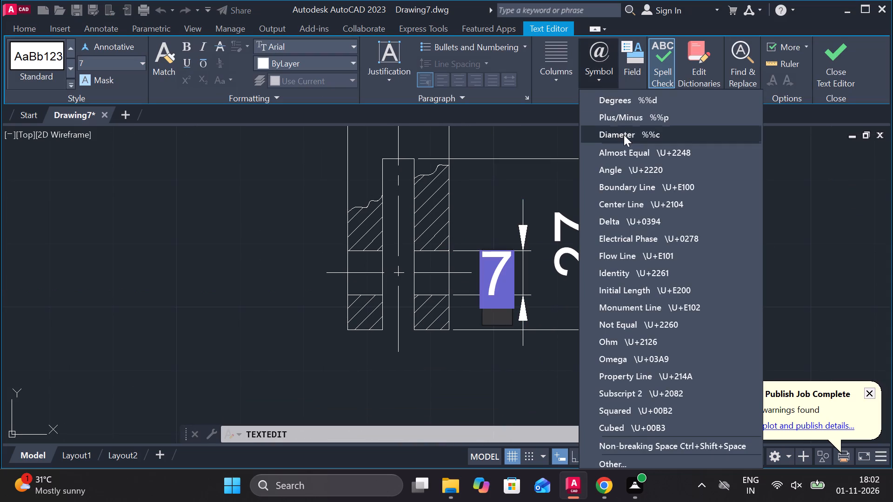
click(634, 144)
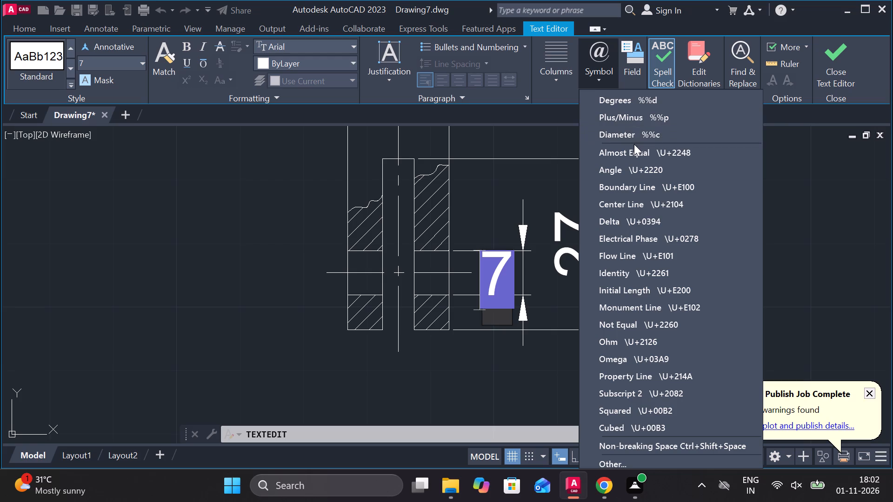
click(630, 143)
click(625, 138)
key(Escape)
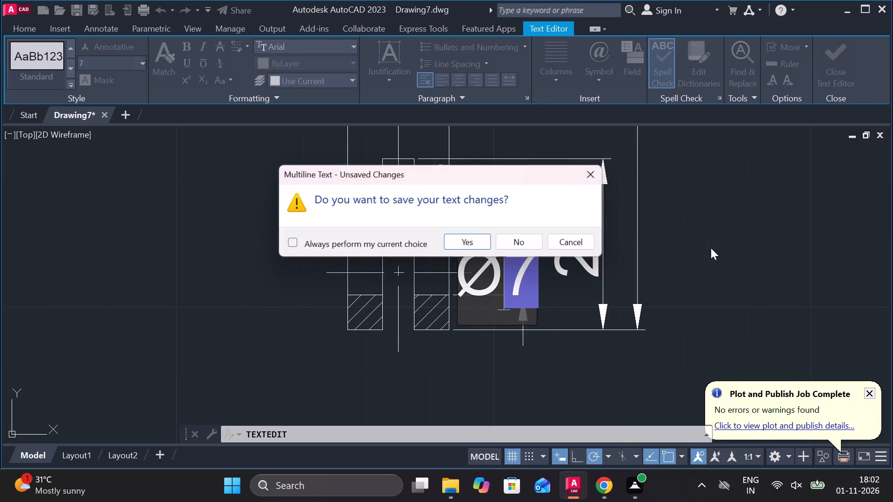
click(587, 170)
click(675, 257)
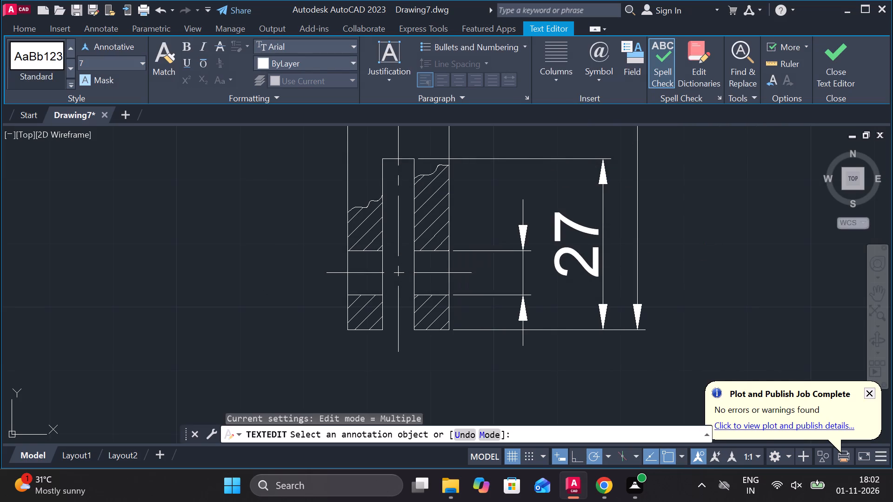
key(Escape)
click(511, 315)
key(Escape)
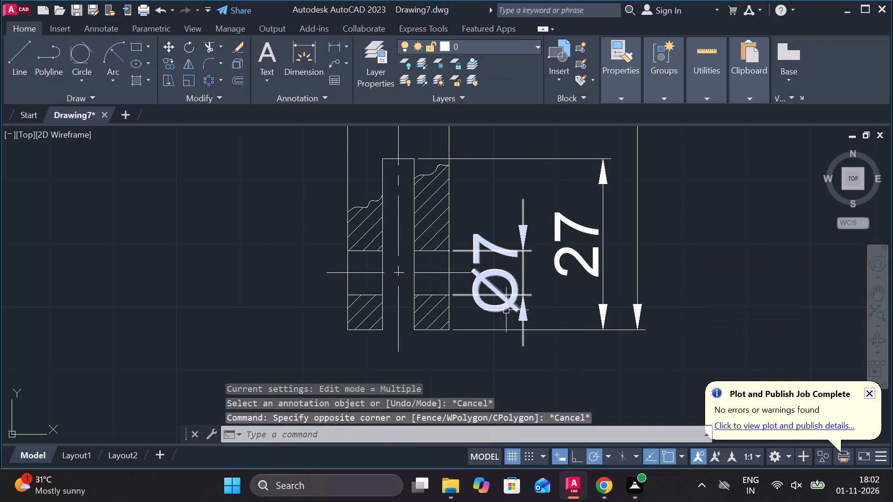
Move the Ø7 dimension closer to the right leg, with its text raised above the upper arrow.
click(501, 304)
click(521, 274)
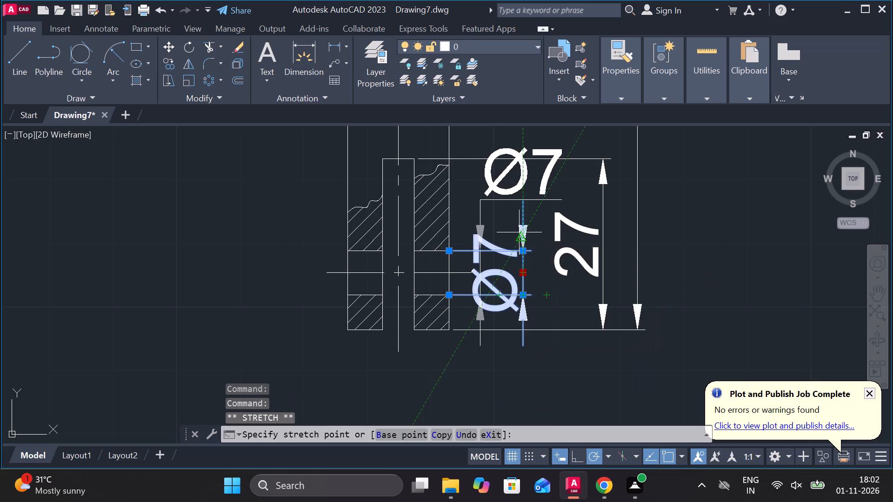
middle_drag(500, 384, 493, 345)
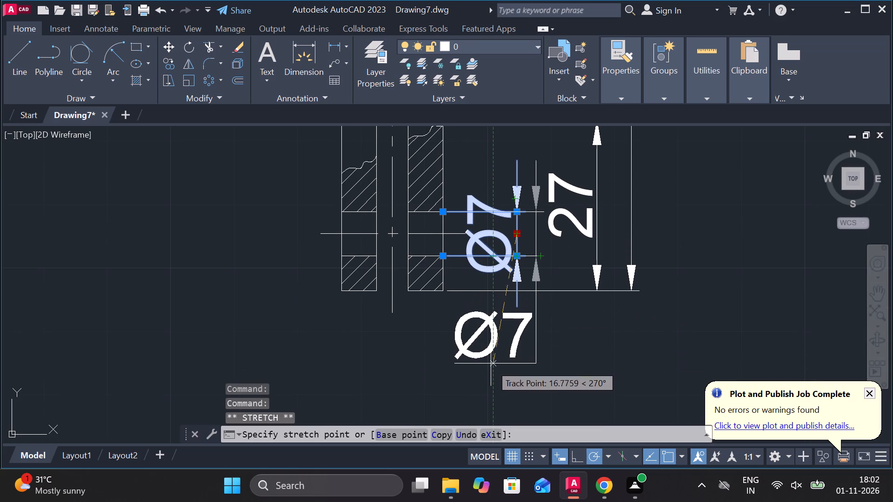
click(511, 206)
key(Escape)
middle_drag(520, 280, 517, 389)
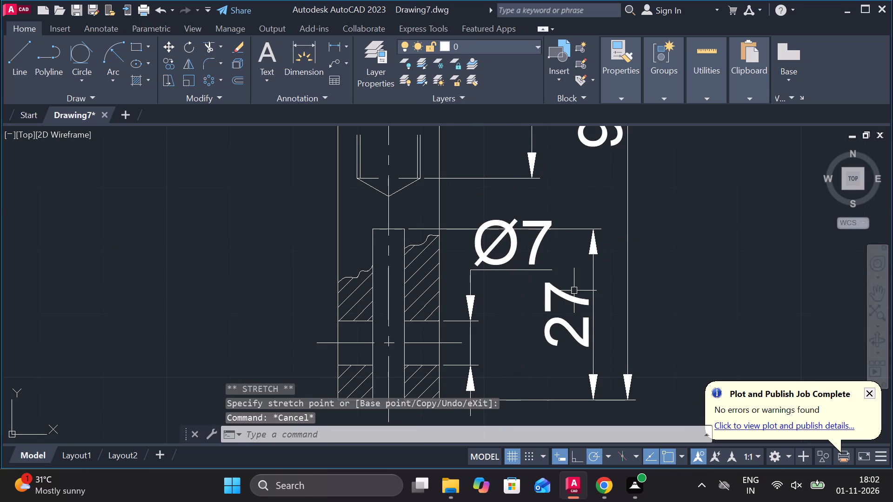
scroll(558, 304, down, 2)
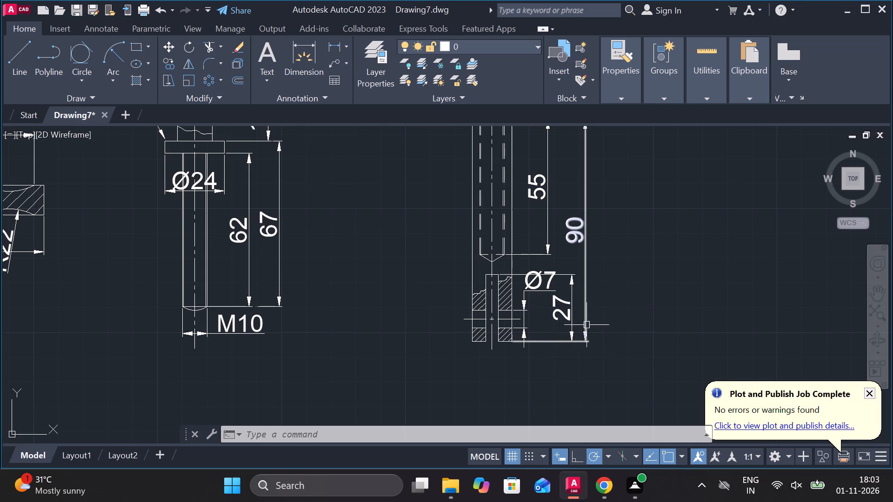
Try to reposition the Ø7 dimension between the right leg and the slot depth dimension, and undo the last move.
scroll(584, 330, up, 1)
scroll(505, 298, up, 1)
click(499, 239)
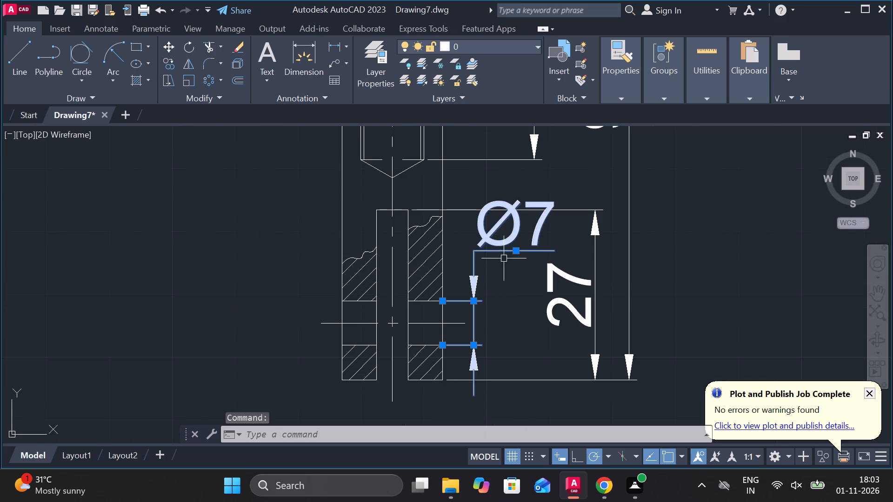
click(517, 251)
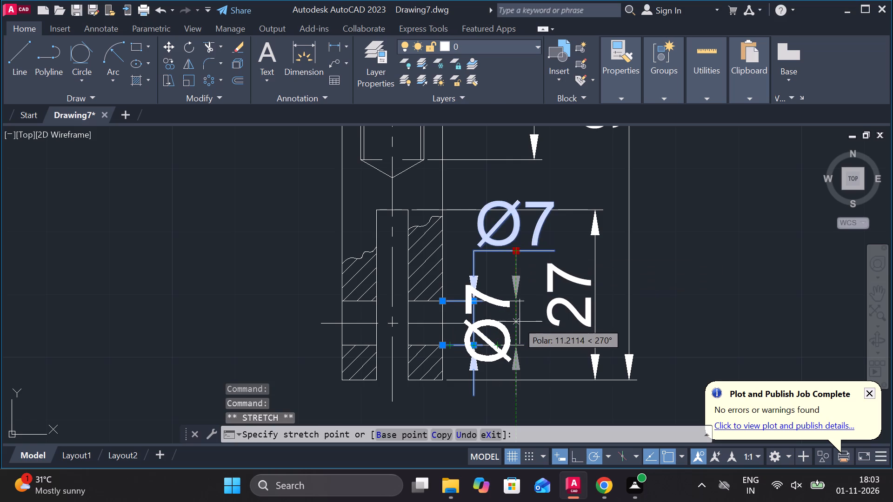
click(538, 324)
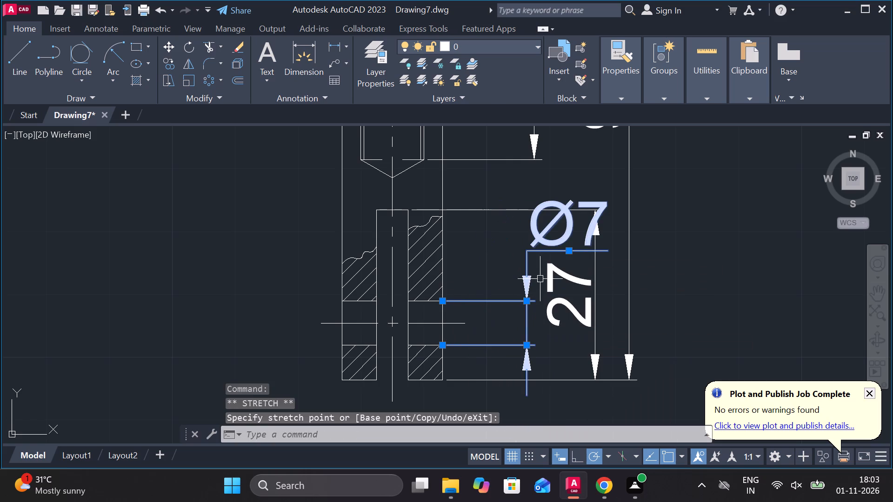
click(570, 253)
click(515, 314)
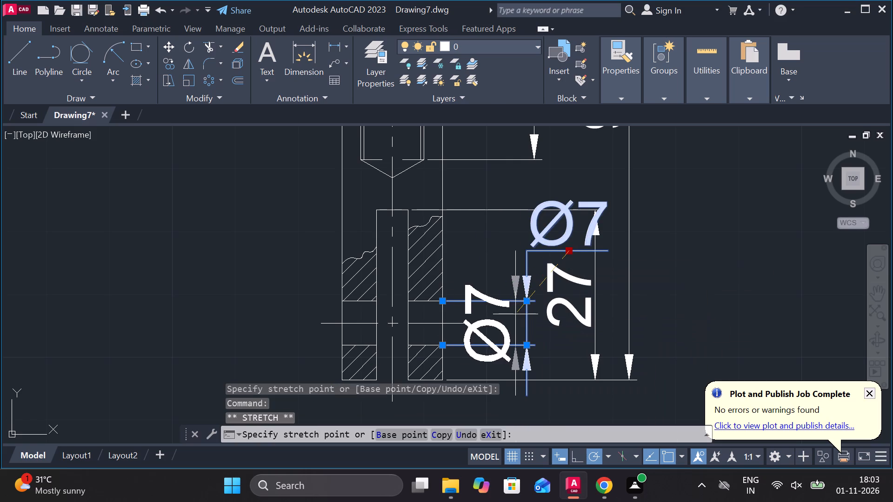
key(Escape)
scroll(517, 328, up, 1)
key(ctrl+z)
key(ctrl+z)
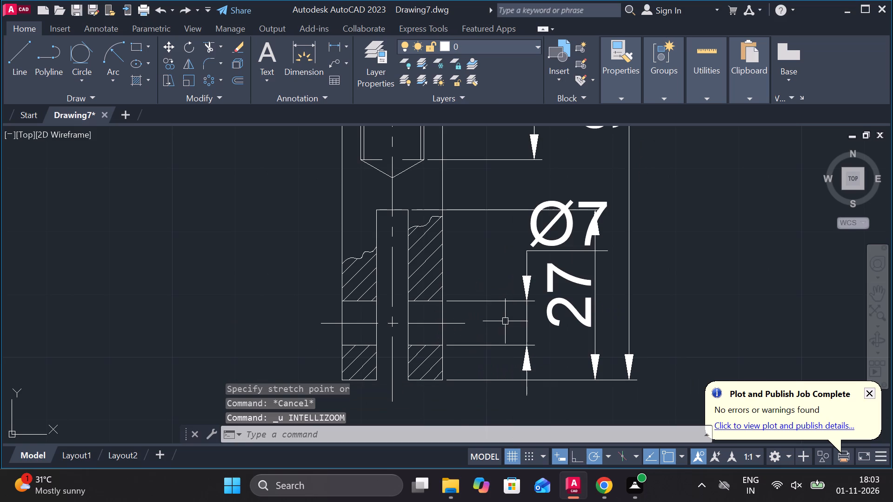
Erase the Ø7 cross hole dimension beside the right leg.
click(527, 300)
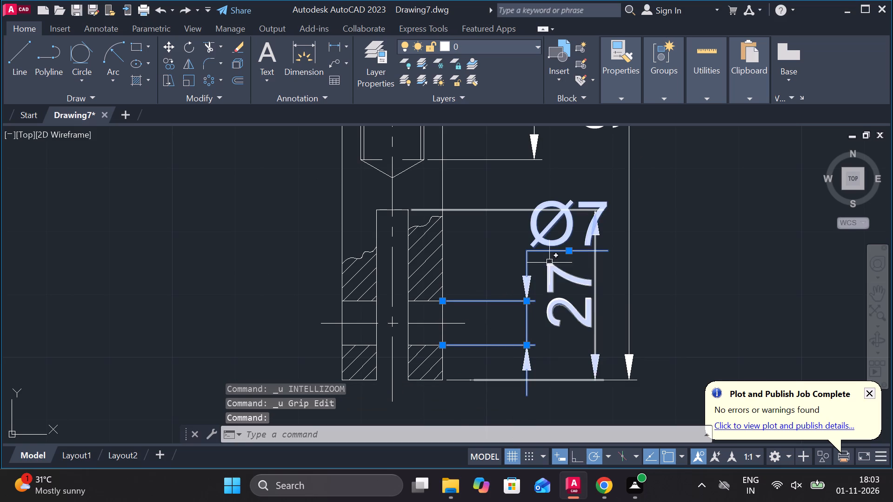
click(571, 251)
key(Escape)
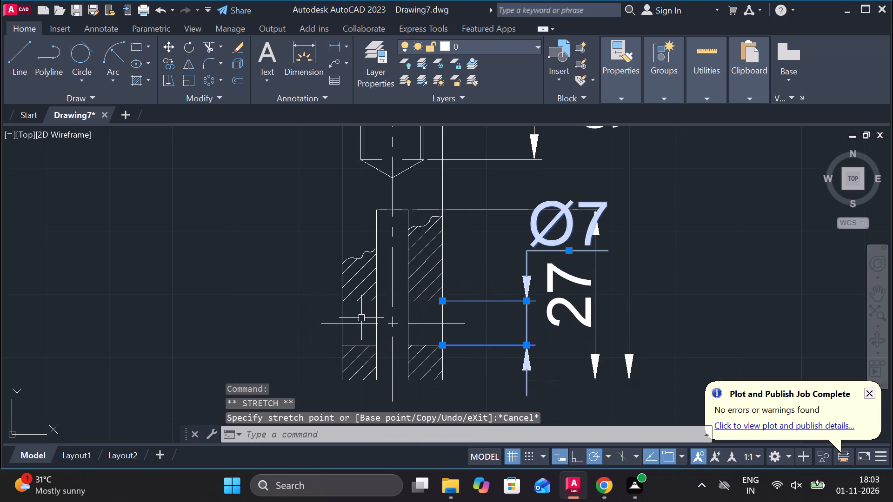
text(E)
key(space)
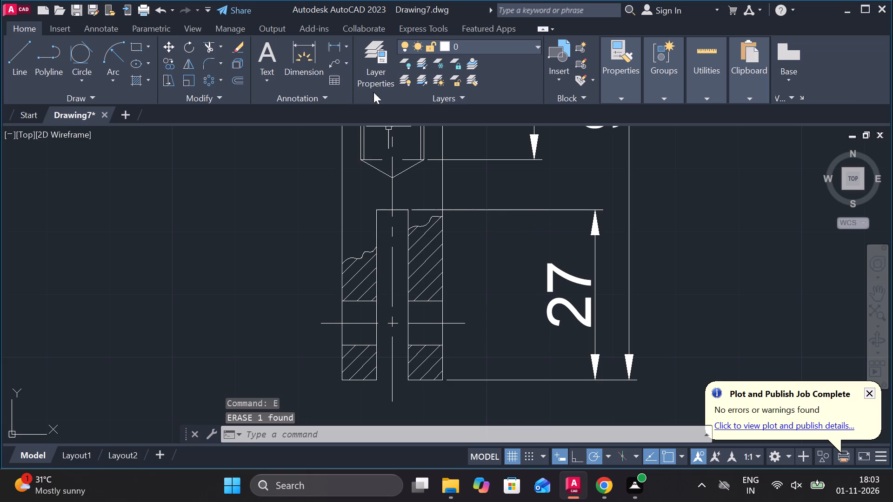
Dimension the cross hole's height at the left leg's outer edge, from its upper to its lower edge.
click(334, 50)
middle_drag(287, 298, 343, 289)
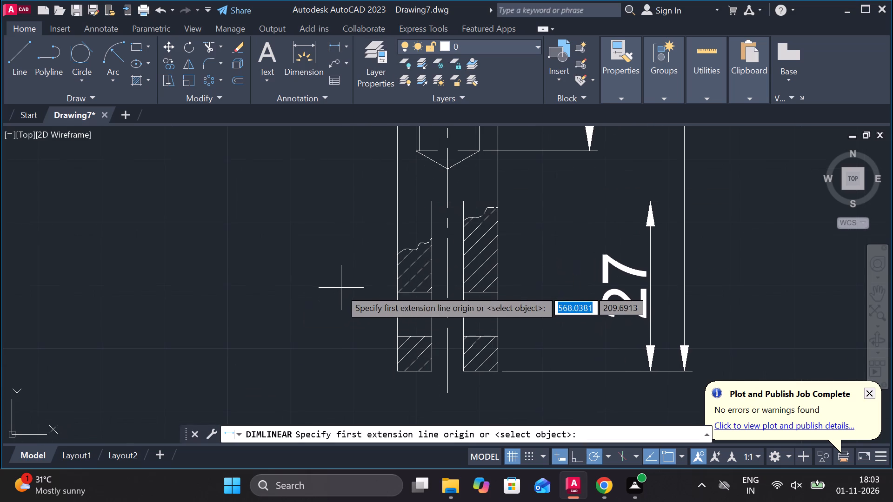
scroll(397, 313, up, 2)
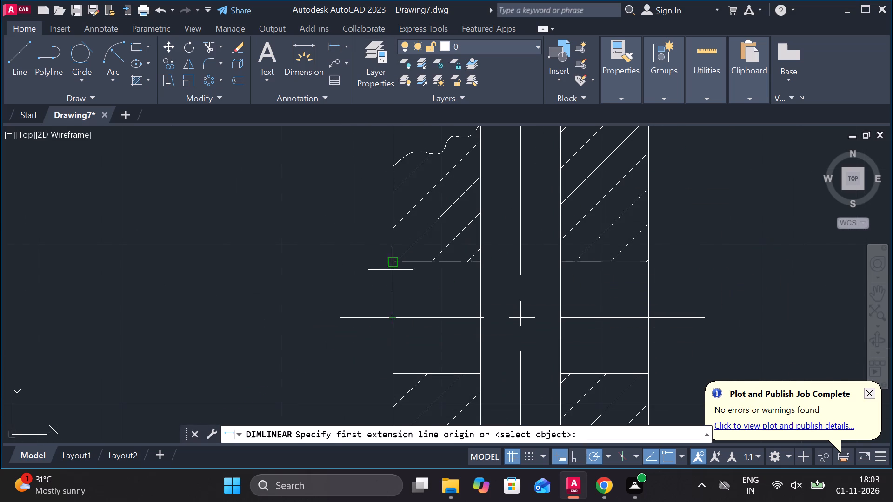
click(393, 262)
click(395, 368)
scroll(377, 360, down, 1)
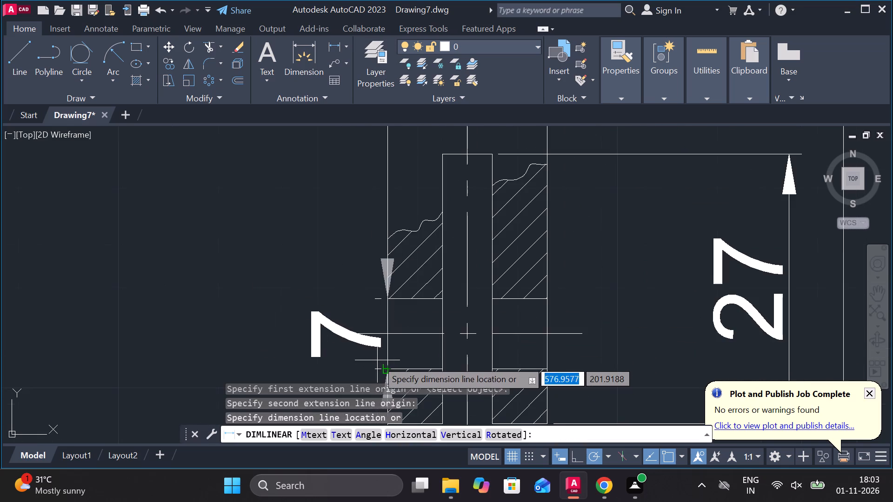
middle_drag(377, 354, 398, 265)
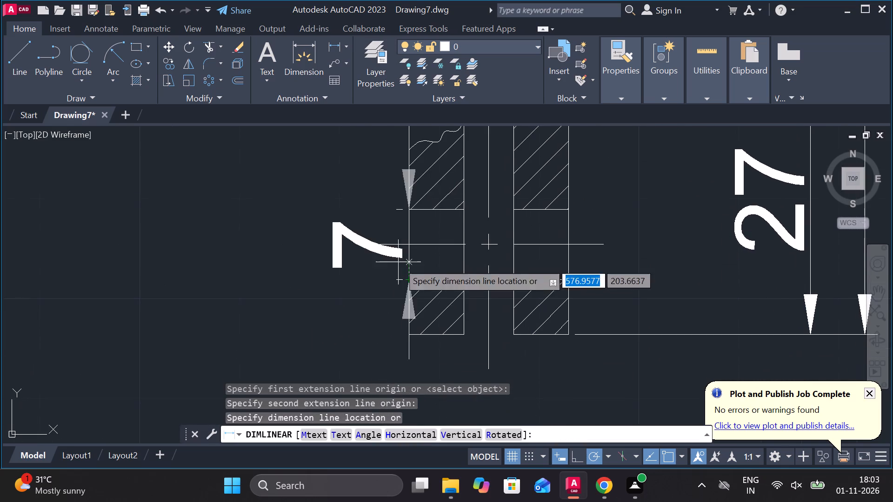
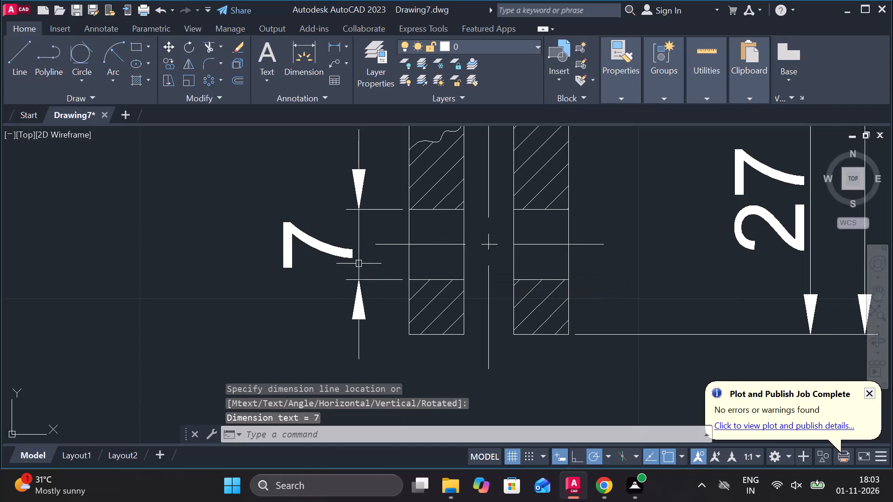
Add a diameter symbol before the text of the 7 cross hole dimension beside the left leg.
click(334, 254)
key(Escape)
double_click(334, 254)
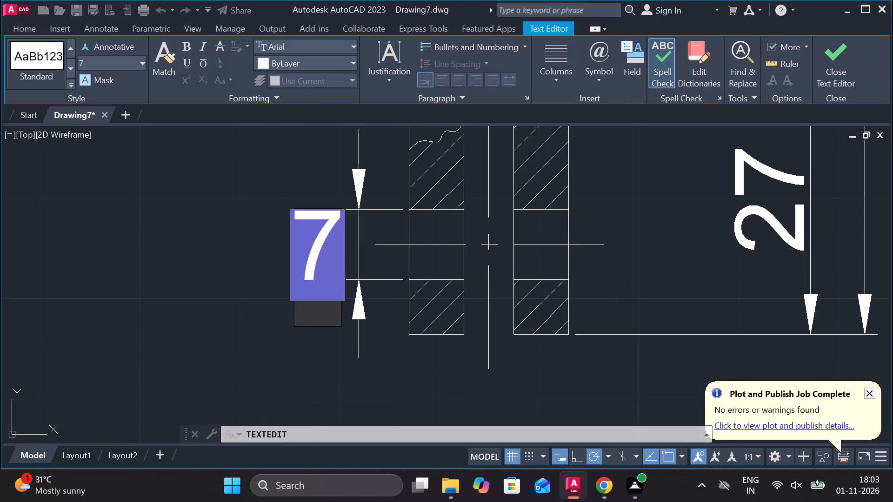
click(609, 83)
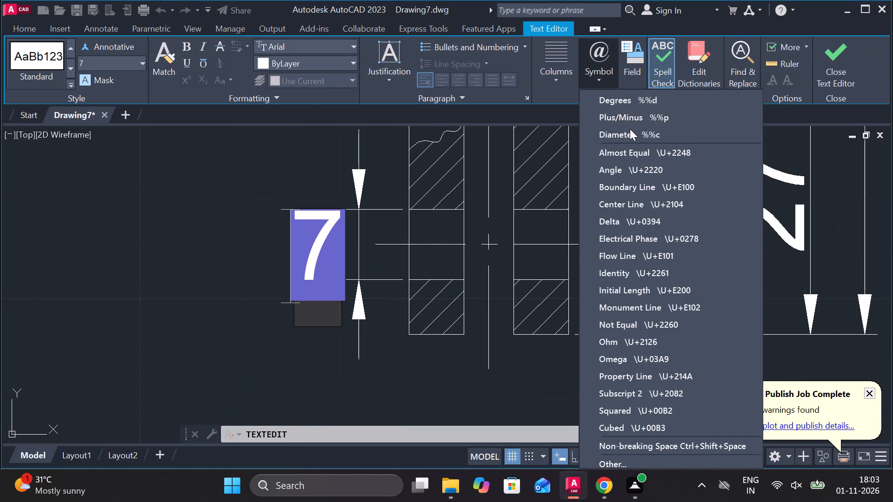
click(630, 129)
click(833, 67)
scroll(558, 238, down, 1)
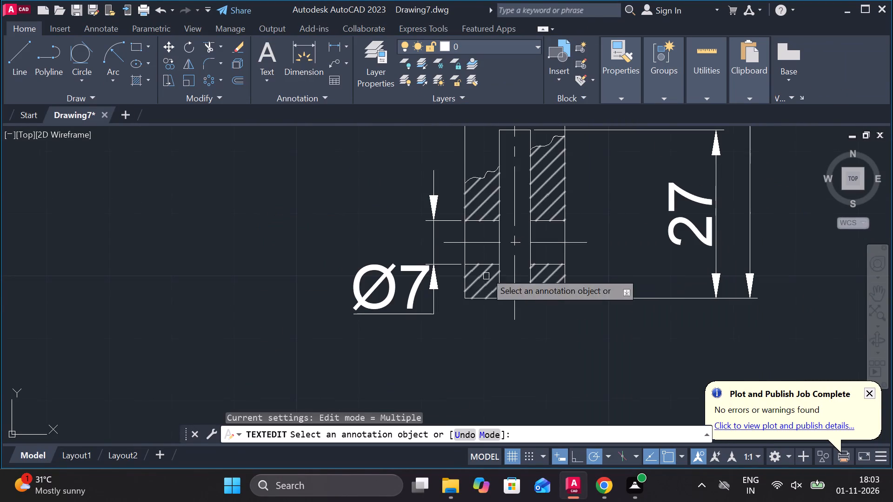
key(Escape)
Dimension the vertical distance from the cross hole's centerline to the left leg's bottom end, placed outside the Ø7 dimension.
click(335, 53)
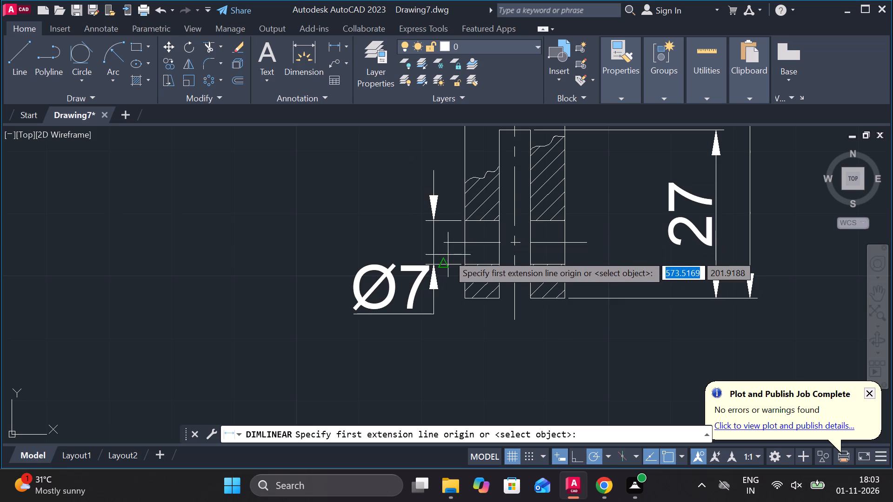
click(455, 242)
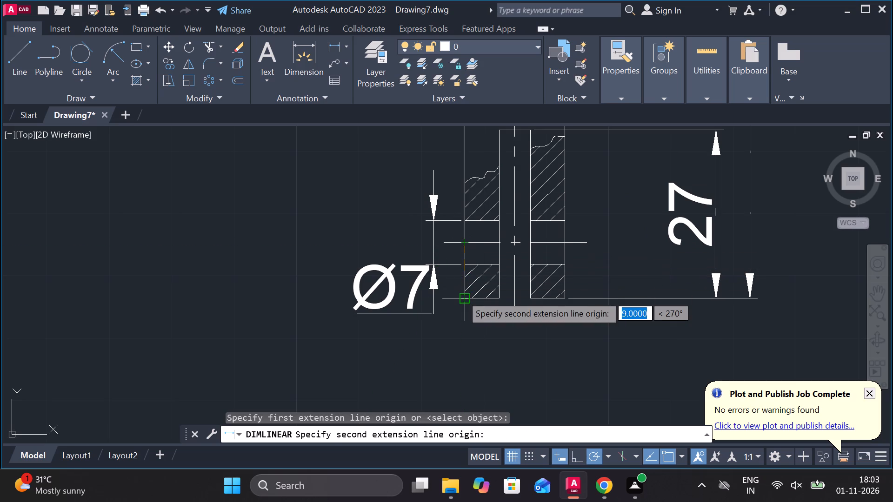
click(461, 295)
click(326, 320)
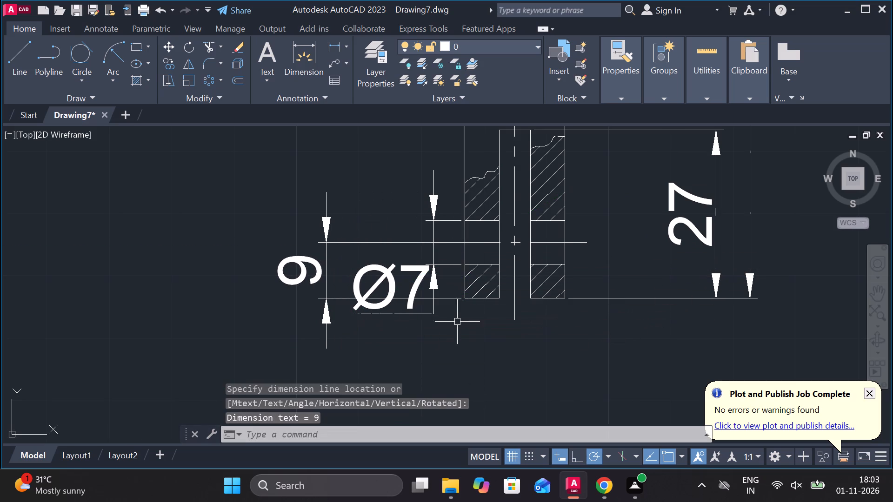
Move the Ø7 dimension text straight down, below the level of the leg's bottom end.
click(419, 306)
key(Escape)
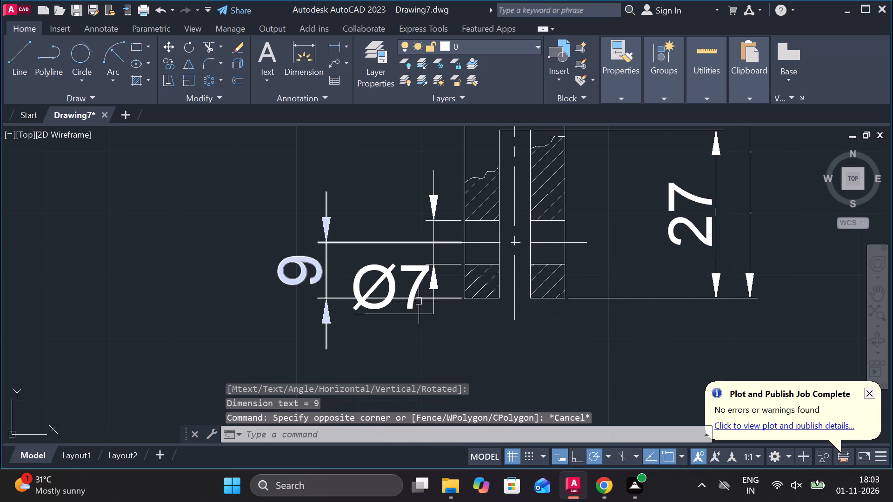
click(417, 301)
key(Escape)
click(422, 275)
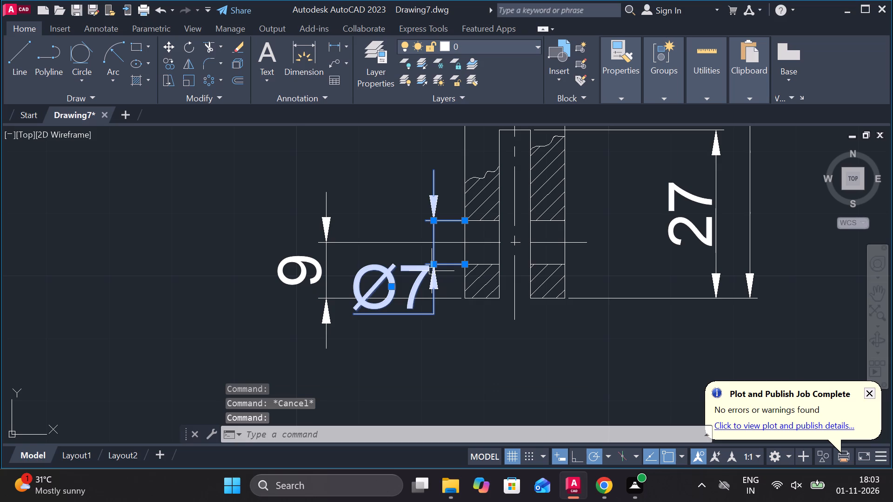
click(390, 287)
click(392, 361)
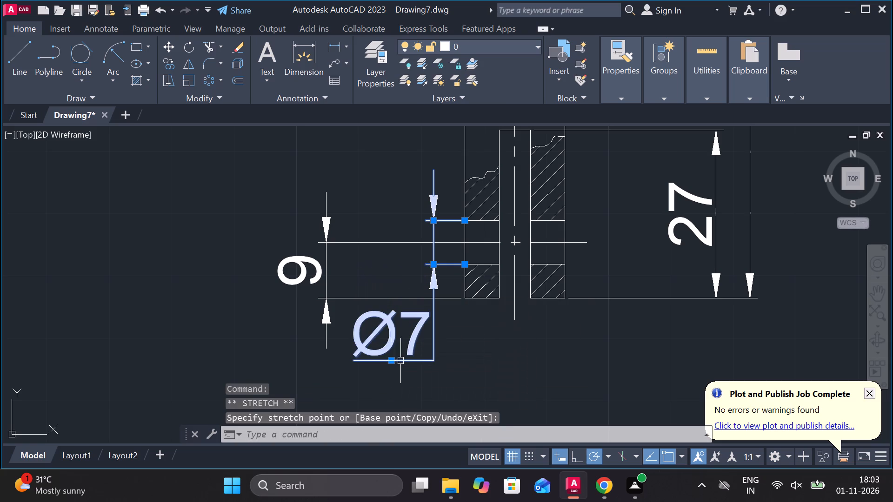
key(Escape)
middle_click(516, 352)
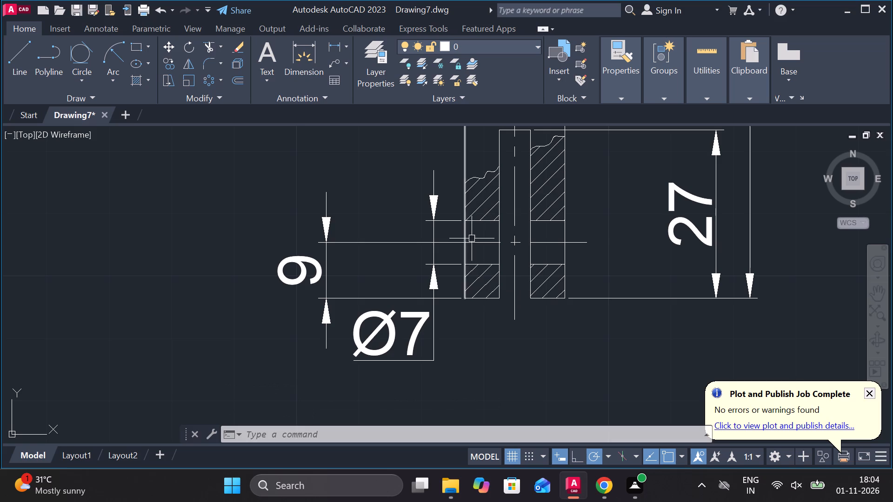
Erase the Ø7 cross hole dimension beside the left leg.
click(437, 215)
text(E)
key(space)
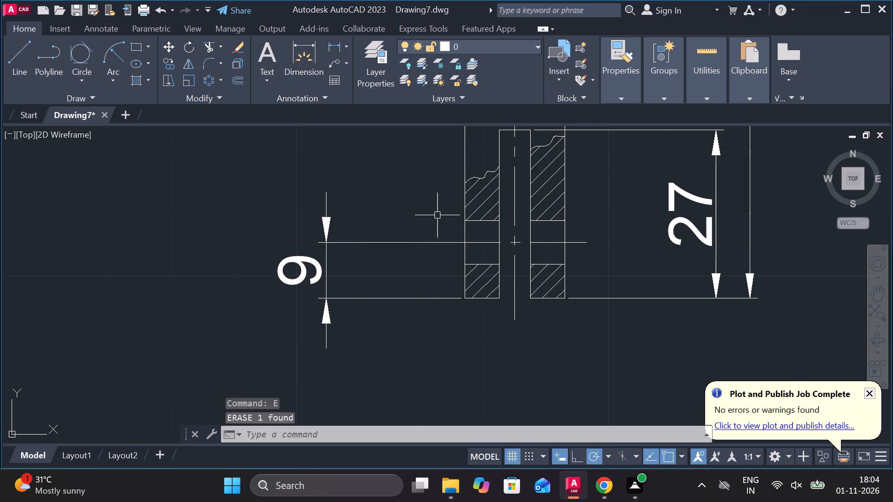
Offset the left leg's upper and lower cross hole edges 0.5 inward, toward the hole's centerline.
click(487, 223)
scroll(487, 223, up, 1)
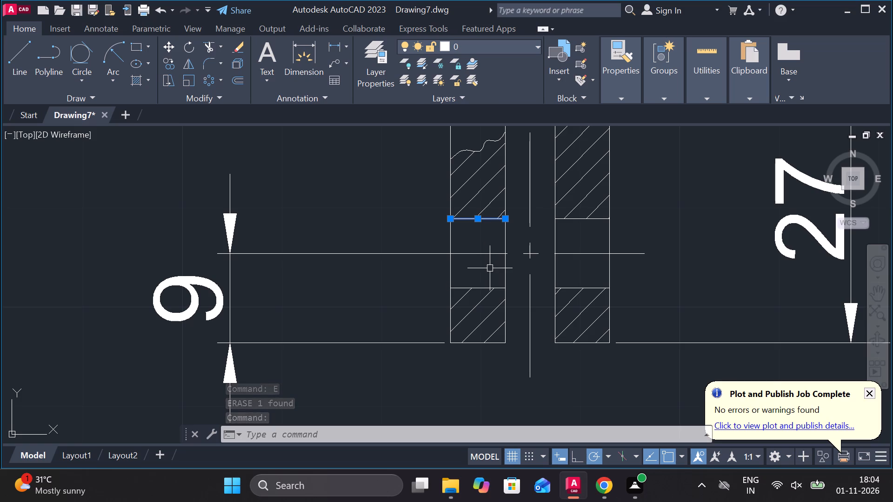
key(o)
key(Return)
key(Return)
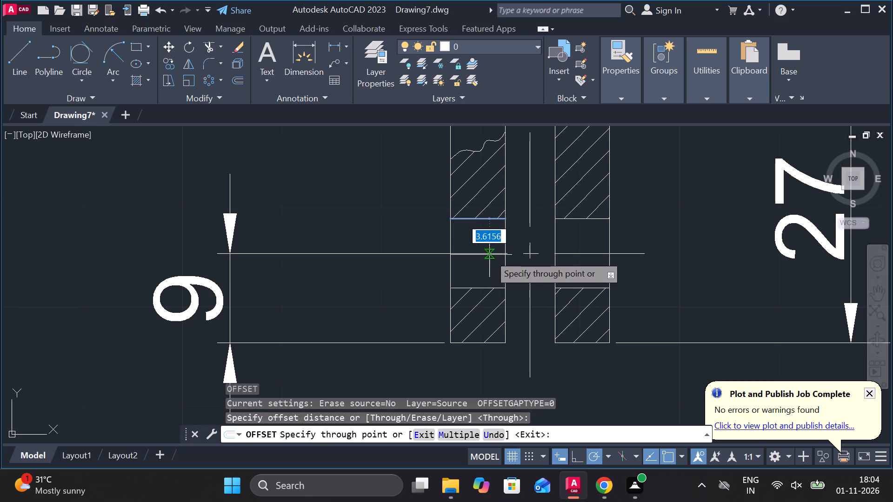
text(.5)
key(space)
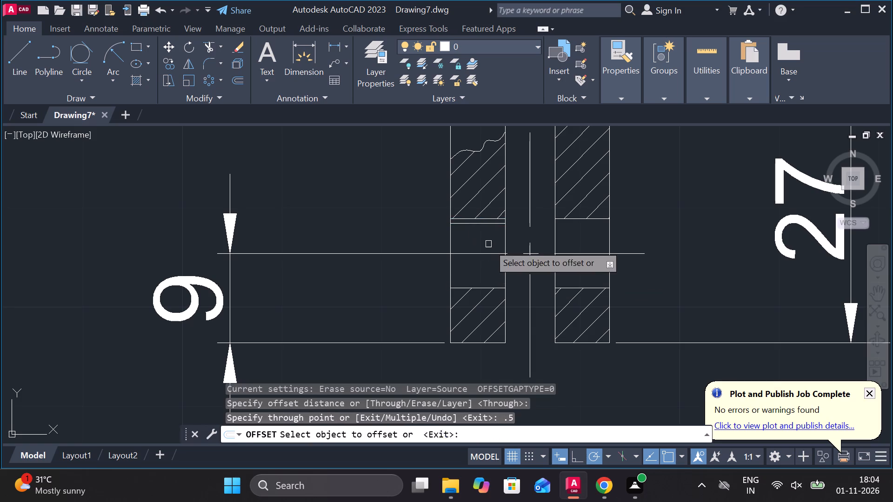
click(481, 291)
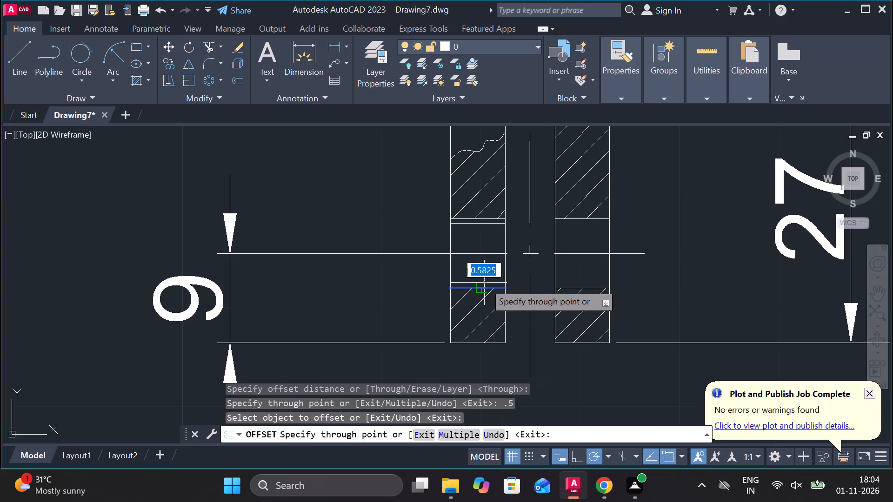
text(.5)
key(space)
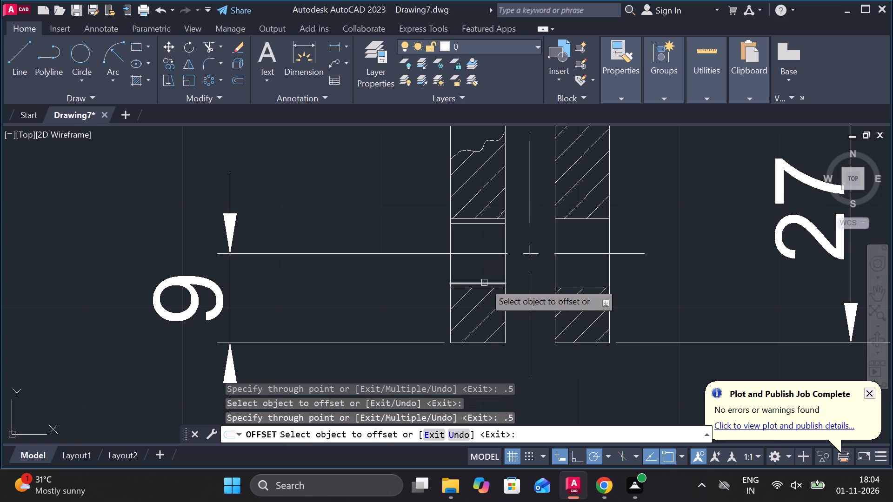
key(Escape)
Erase the left leg's original upper and lower cross hole edges, keeping the two offset lines.
scroll(483, 293, up, 2)
click(476, 283)
scroll(476, 282, down, 2)
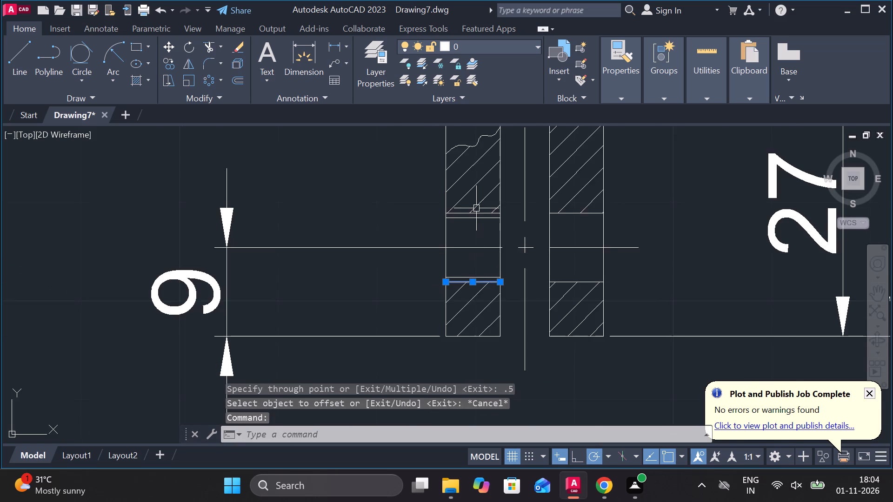
scroll(476, 211, up, 2)
click(477, 216)
text(E)
key(space)
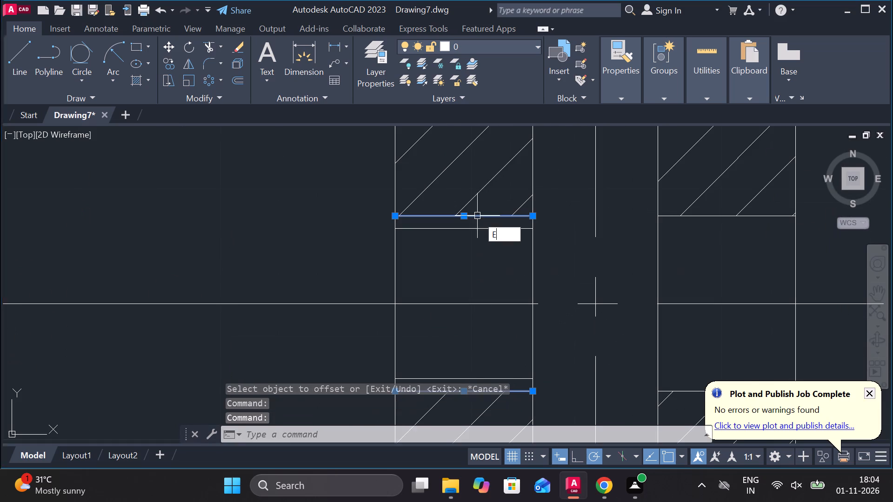
Erase the section hatch from both legs around the cross hole.
scroll(477, 216, down, 2)
click(477, 201)
key(Escape)
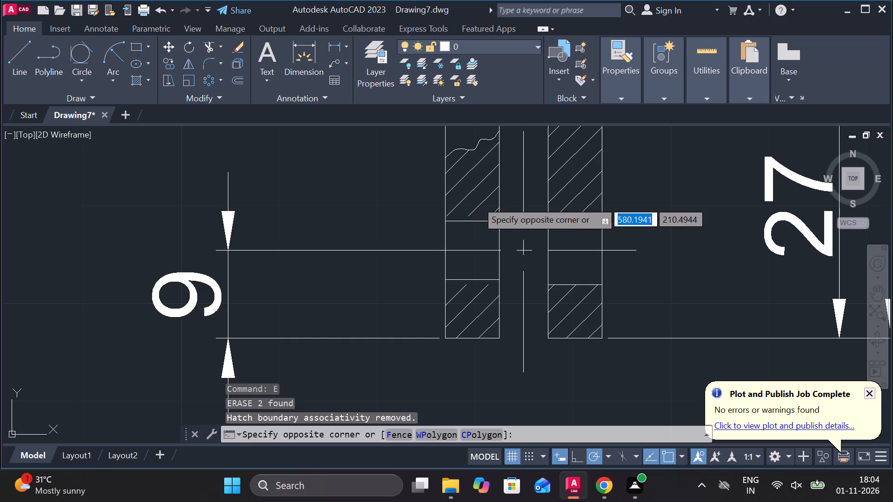
click(477, 203)
text(E)
key(space)
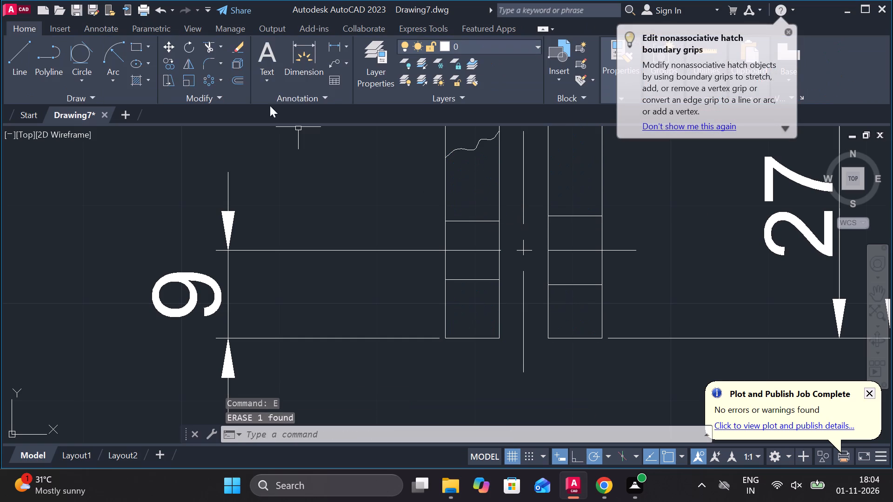
Hatch both legs above and below the cross hole with the ANSI31 pattern at scale 0.5.
click(135, 77)
click(457, 190)
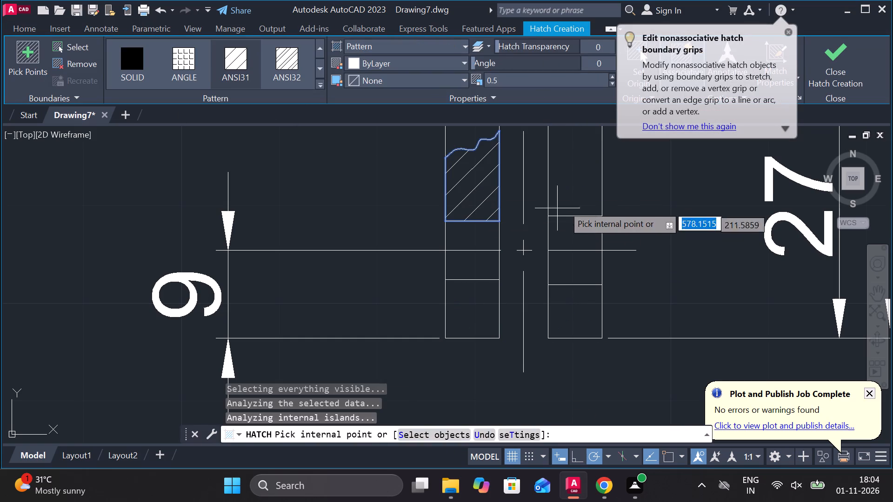
click(576, 189)
click(486, 299)
click(580, 304)
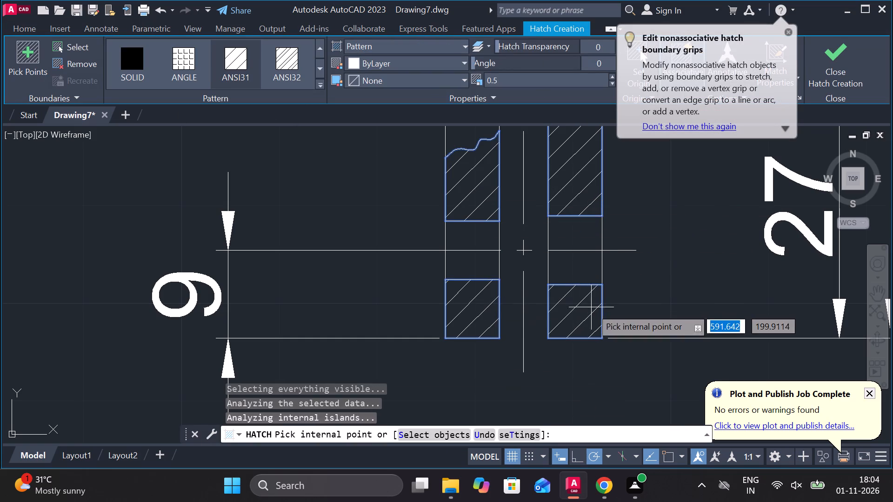
click(840, 60)
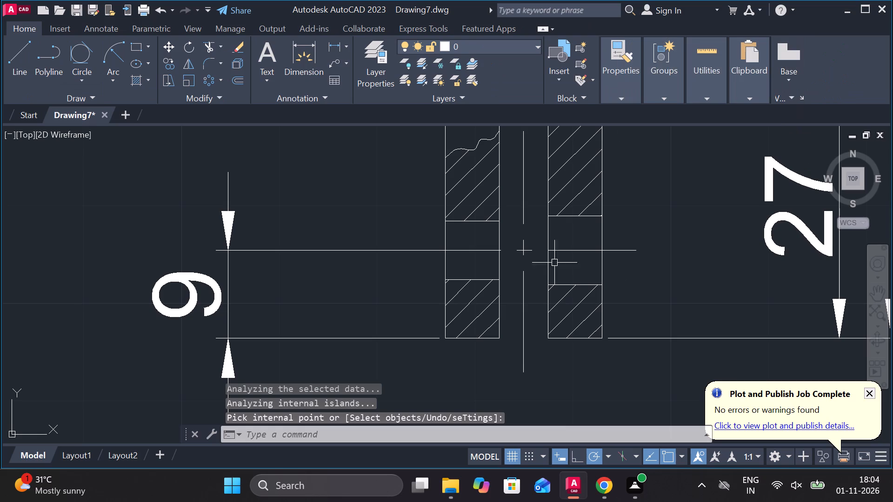
Dimension the narrowed cross hole's height at the left leg's outer edge, between the leg and the 9 dimension.
click(331, 42)
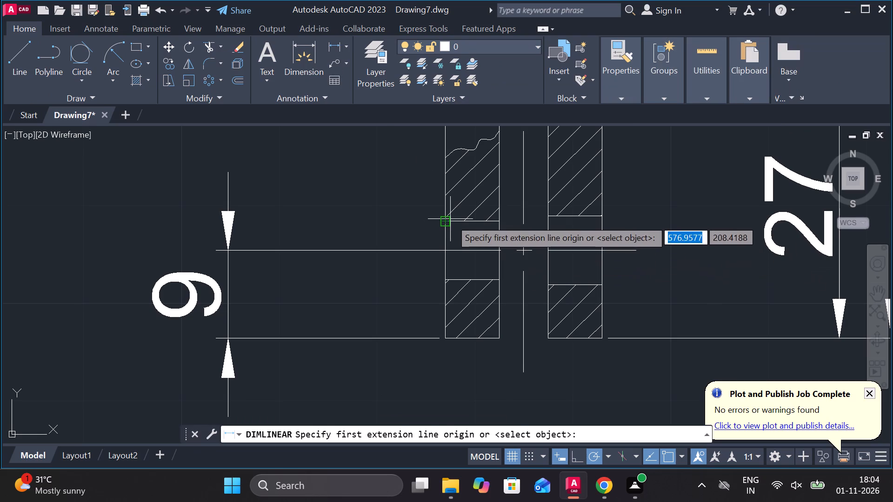
click(450, 219)
click(442, 281)
click(407, 236)
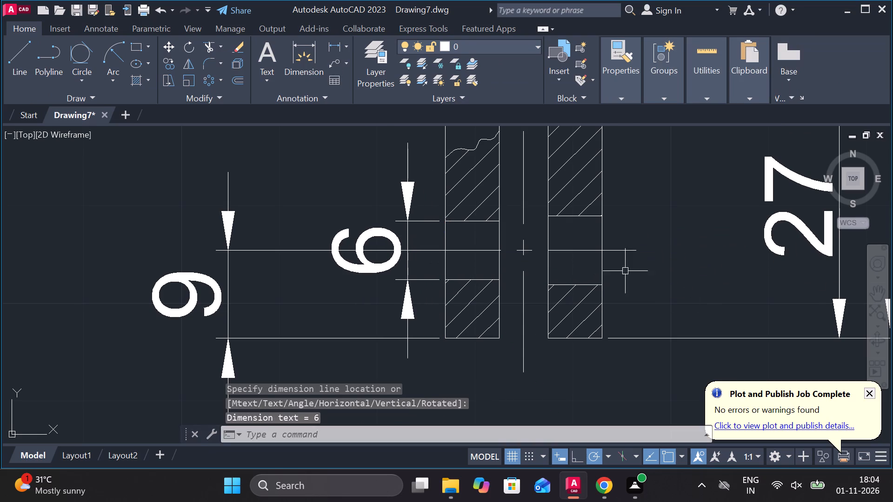
Dimension the cross hole's height at the right leg's outer edge, placed between the leg and the 27 dimension.
key(space)
click(604, 220)
click(598, 290)
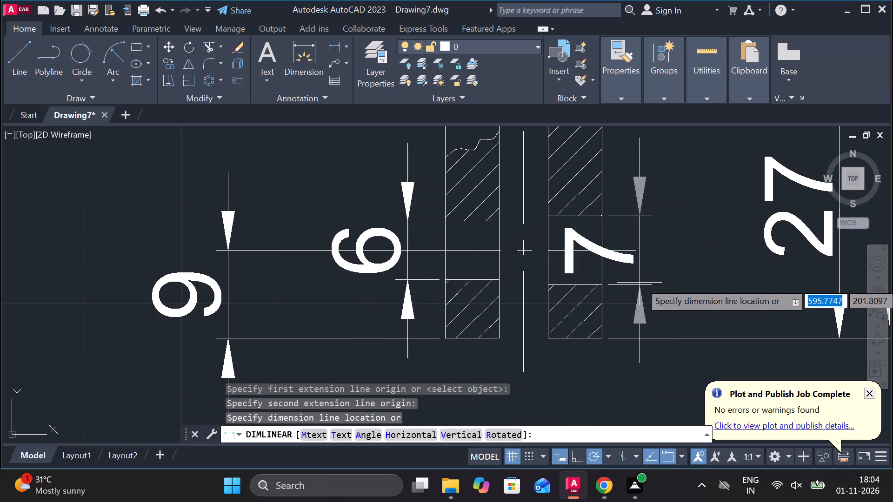
click(702, 266)
Add a diameter symbol before the text of the 6 cross hole dimension beside the left leg.
scroll(735, 294, down, 2)
middle_drag(722, 301, 670, 291)
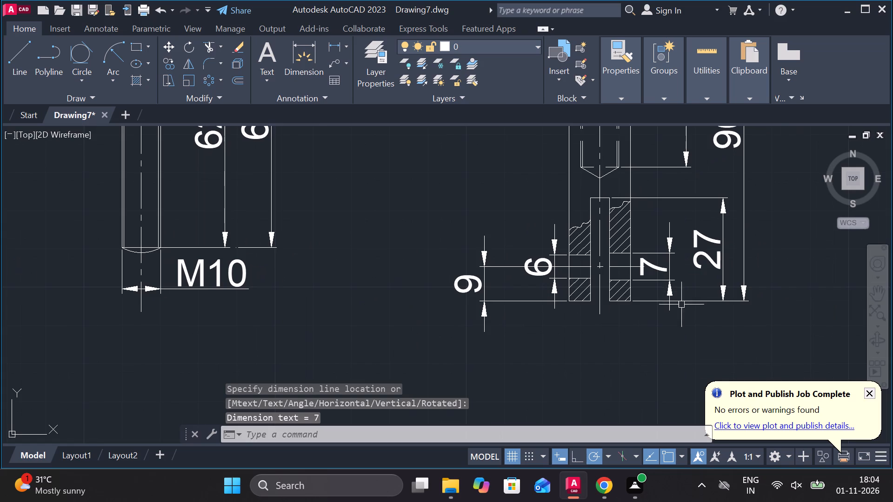
middle_drag(663, 324, 552, 276)
scroll(546, 280, up, 1)
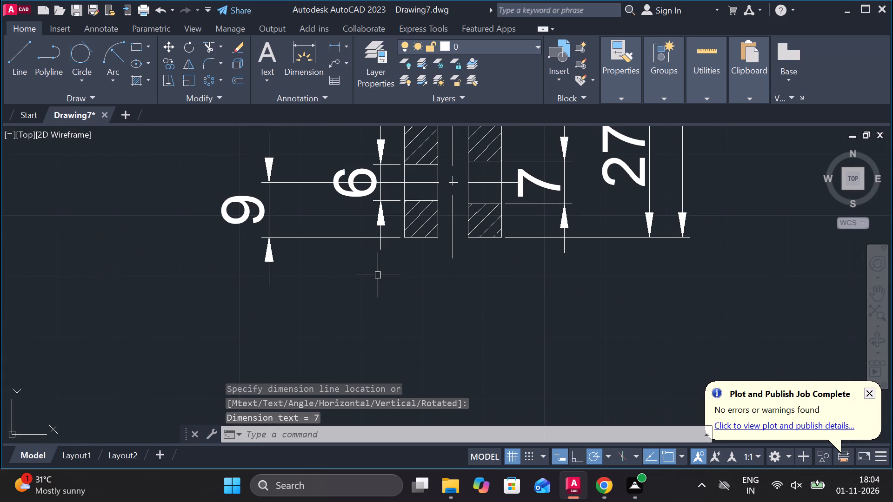
middle_drag(394, 294, 392, 338)
key(Escape)
double_click(369, 216)
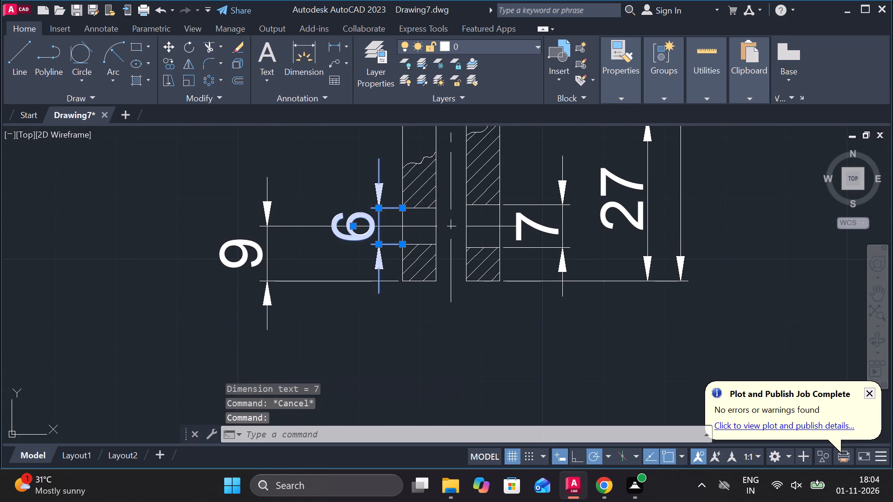
click(601, 75)
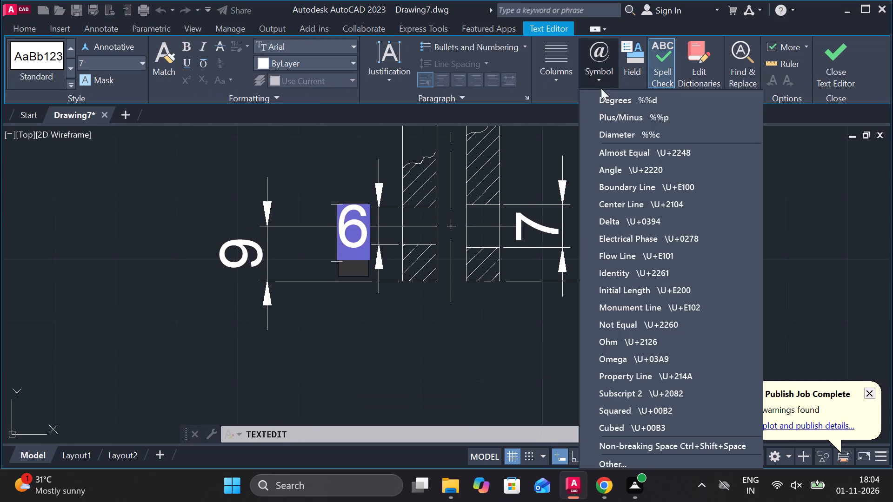
click(632, 139)
click(825, 58)
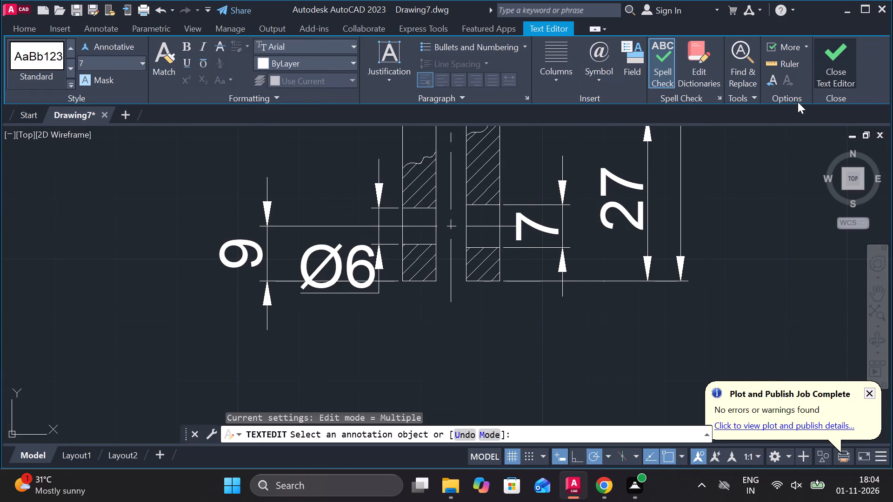
key(Escape)
Move the Ø6 dimension closer to the left leg, with its text below the leg's bottom end.
click(379, 269)
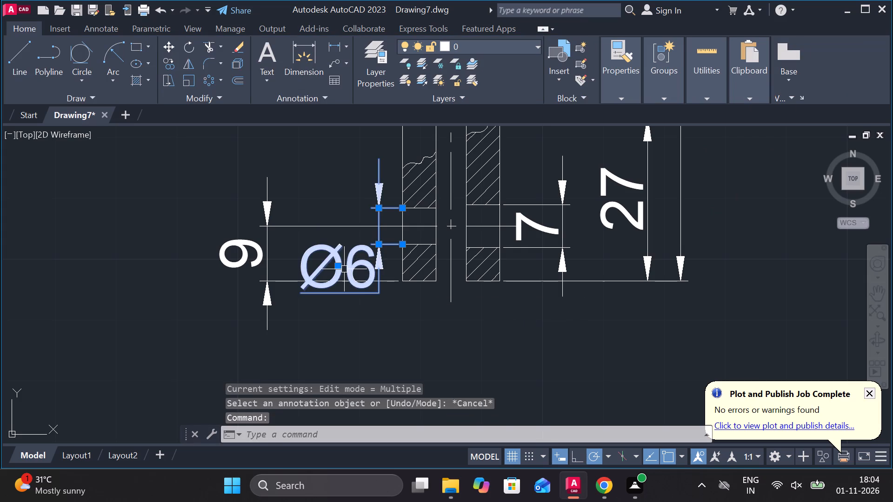
click(338, 270)
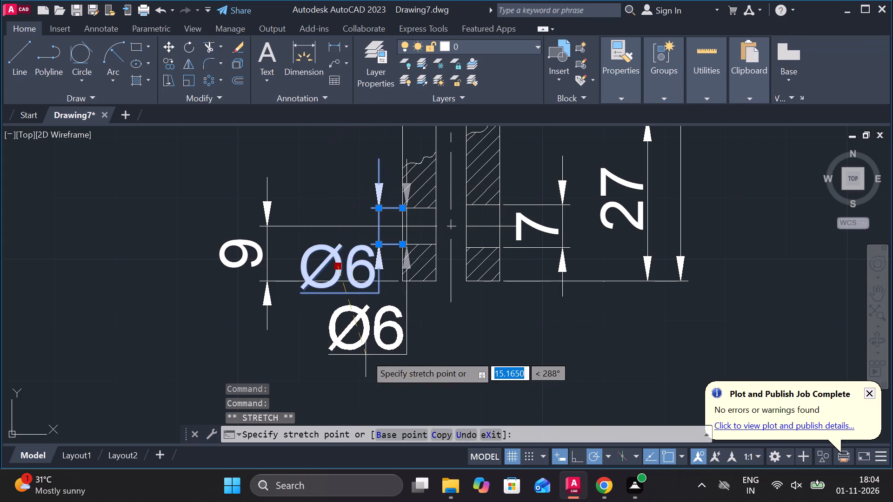
click(350, 361)
key(Escape)
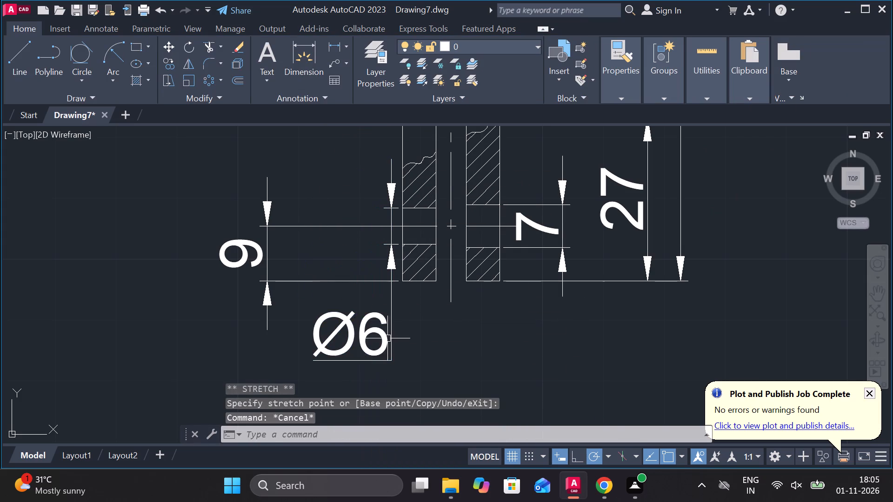
Move the 9 dimension closer to the left leg, just outside the Ø6 dimension line.
click(269, 238)
click(243, 254)
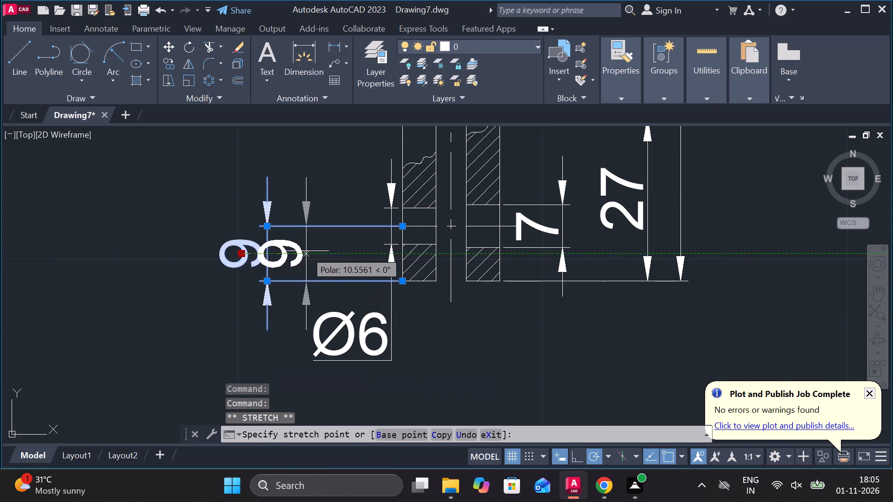
click(340, 251)
key(Escape)
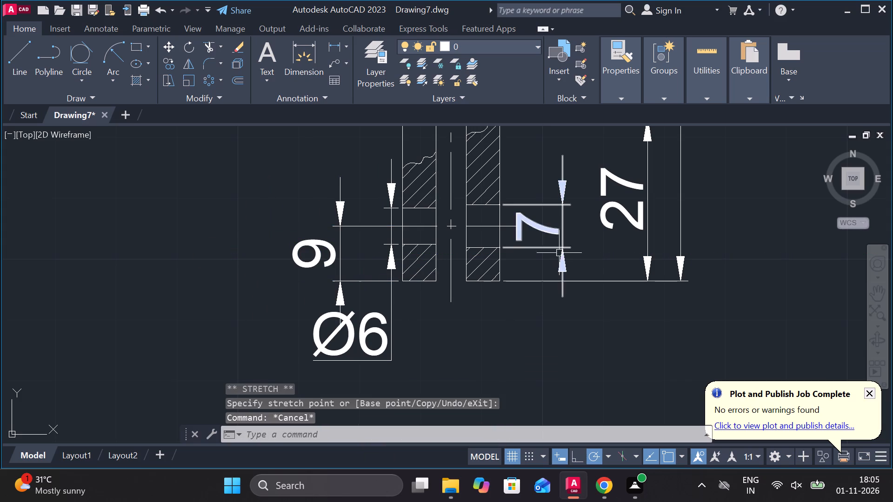
Add a diameter symbol before the text of the 7 cross hole dimension beside the right leg.
click(560, 243)
key(Escape)
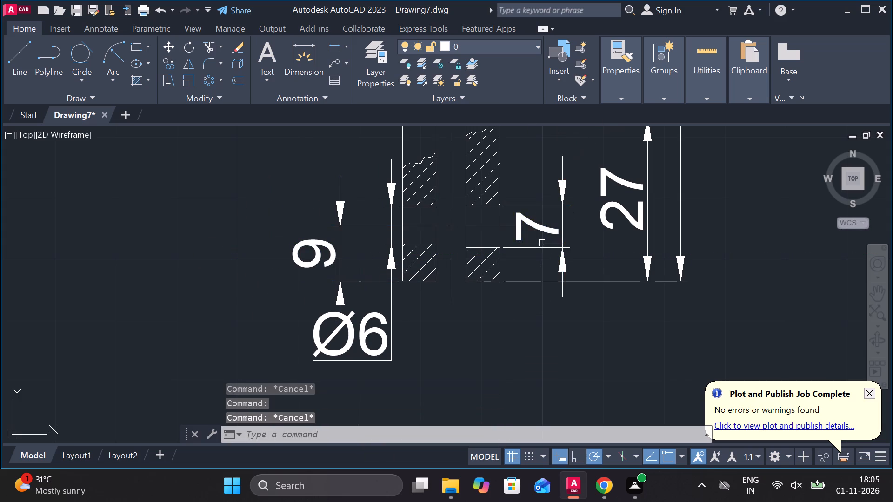
double_click(535, 226)
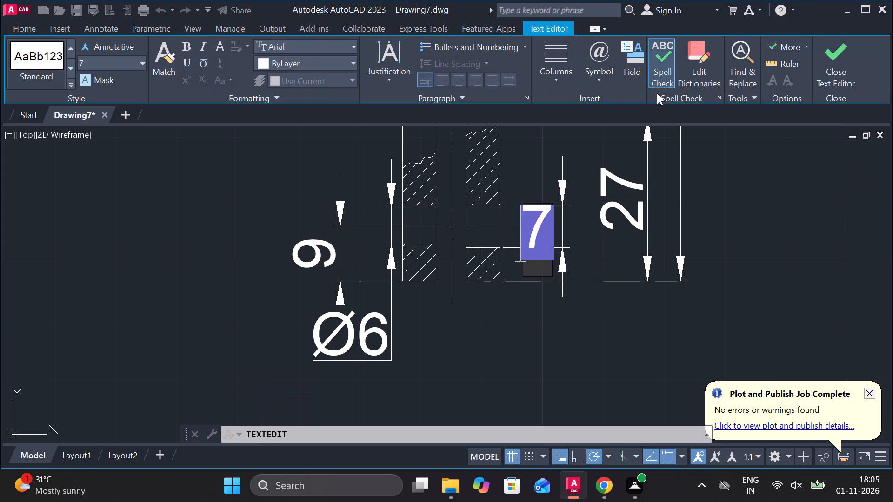
click(593, 83)
click(627, 131)
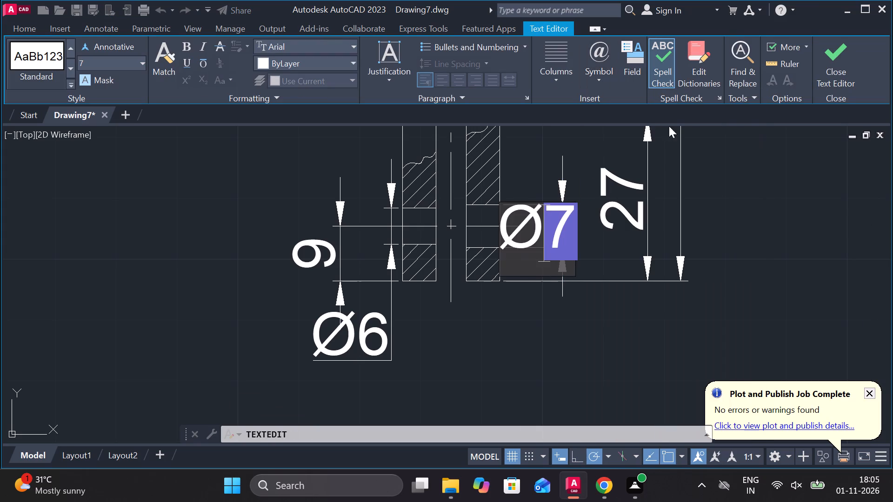
click(835, 71)
key(Escape)
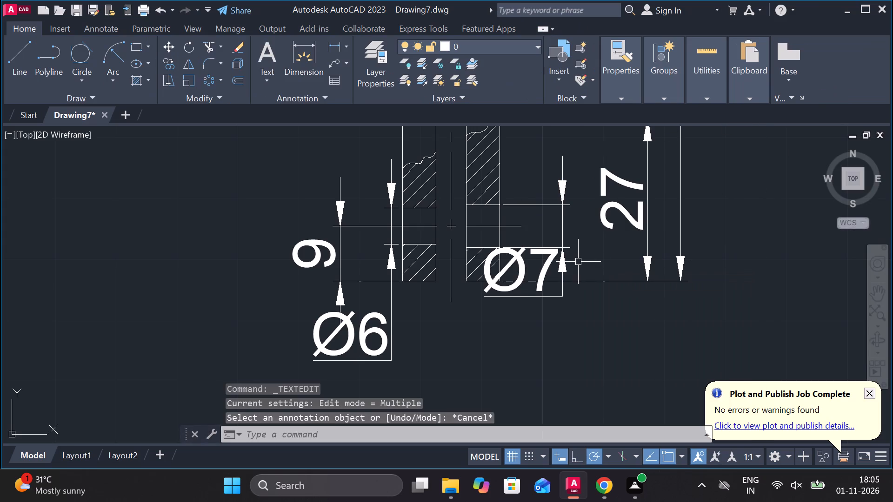
Move the Ø7 dimension line outward towards the 27 dimension and place its text above the cross hole, beside the right leg.
click(562, 262)
click(522, 272)
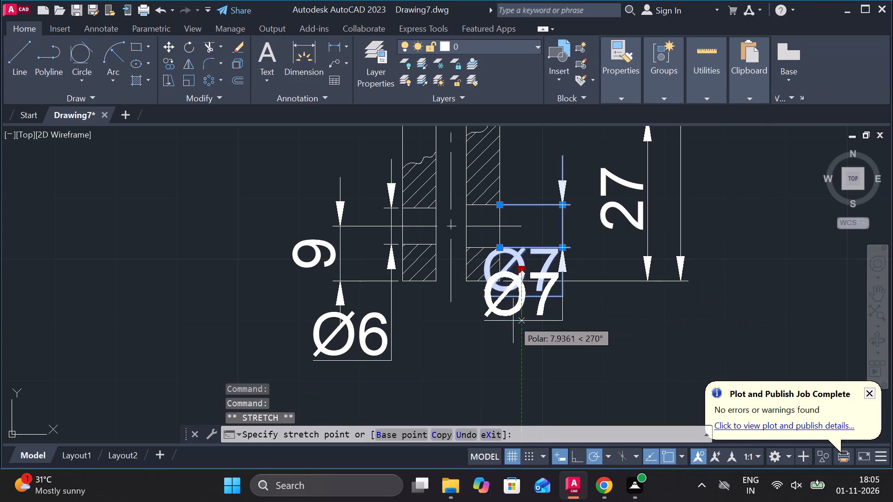
click(545, 357)
key(Escape)
key(Escape)
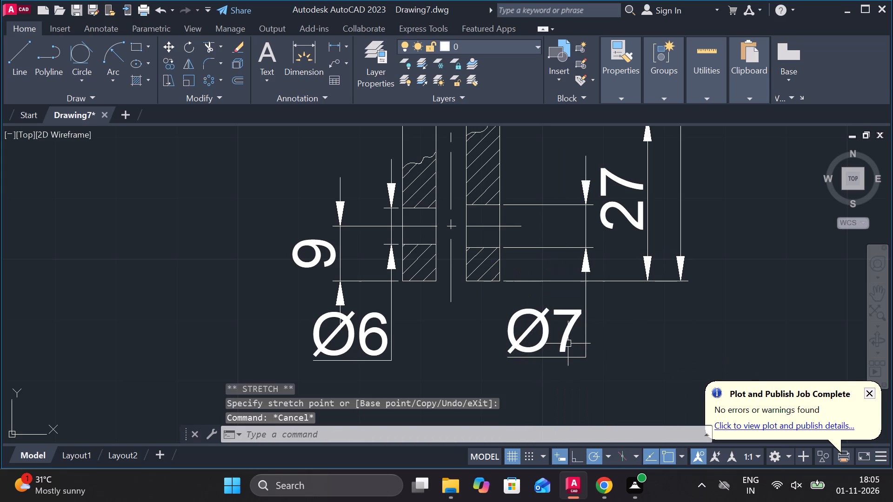
click(560, 325)
key(Escape)
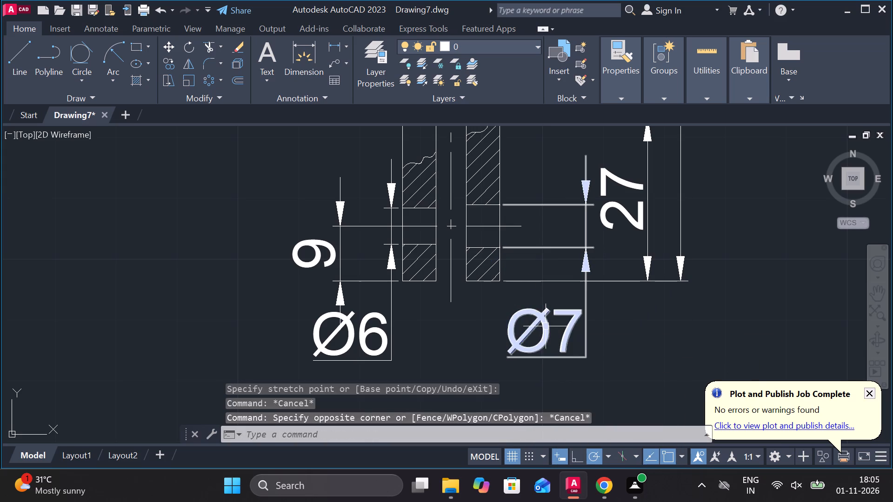
click(542, 326)
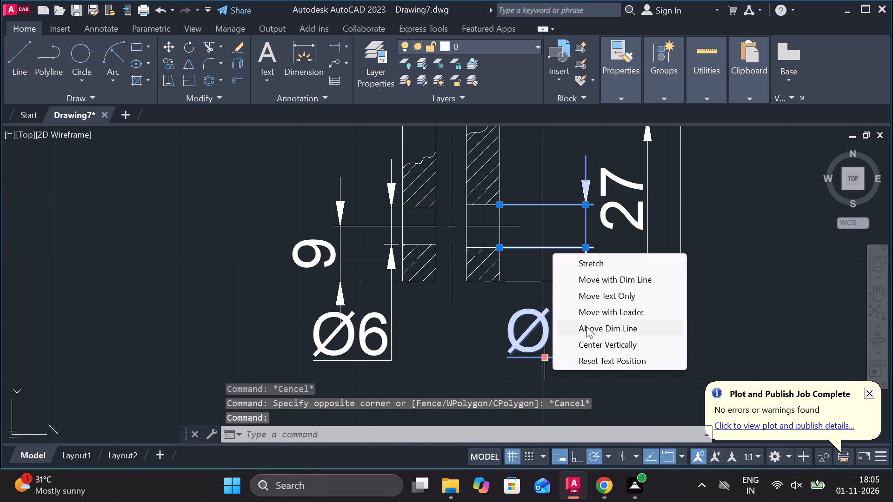
click(606, 291)
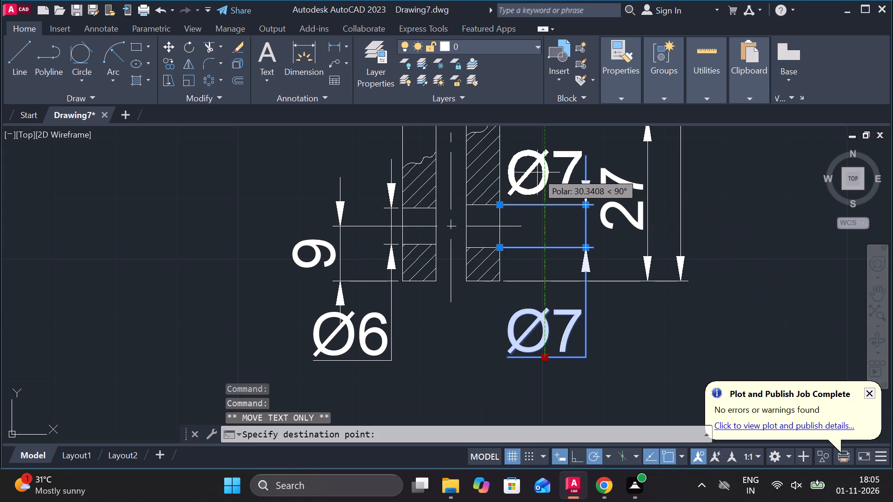
click(537, 172)
key(Escape)
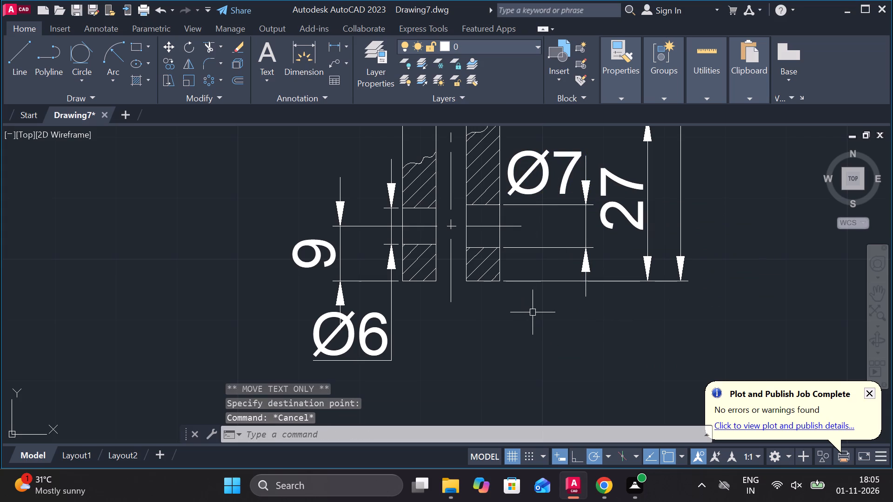
Dimension the gap between the two legs' inner edges at the bottom end, placed below the part.
middle_drag(502, 328, 502, 321)
click(335, 52)
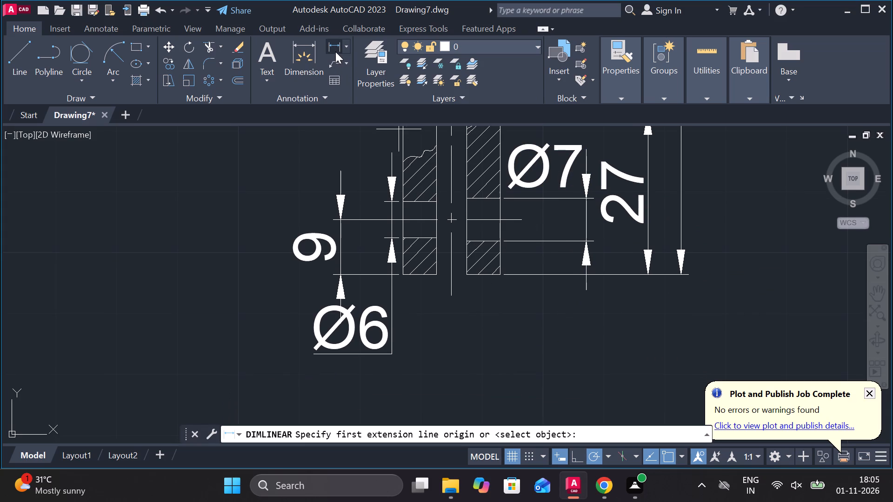
click(442, 280)
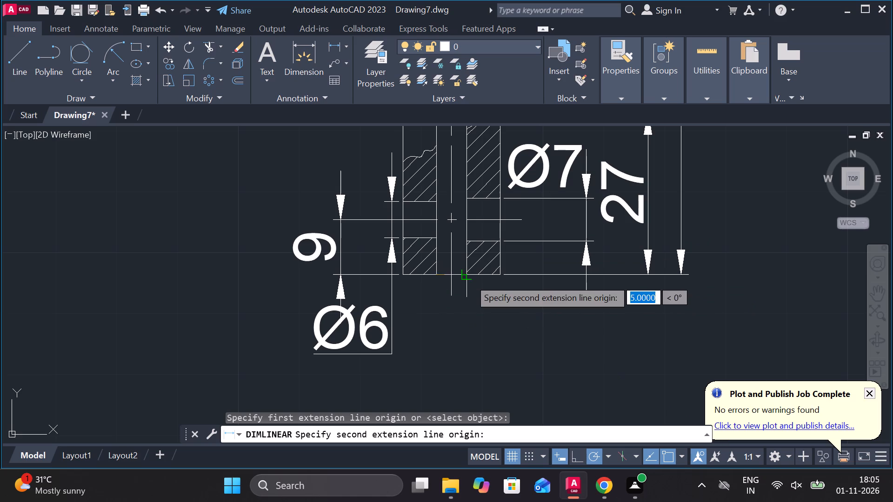
click(470, 279)
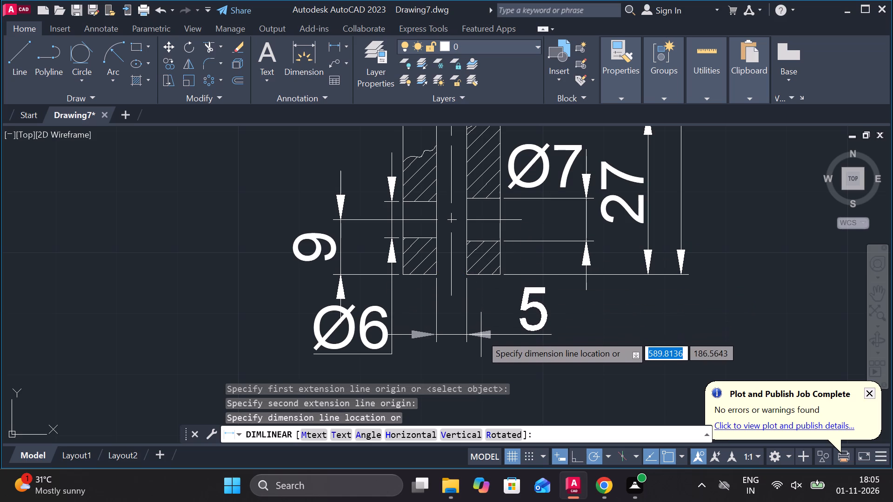
click(481, 335)
Dimension the part's overall width across the legs' outer bottom corners, placed below the gap's width dimension.
key(space)
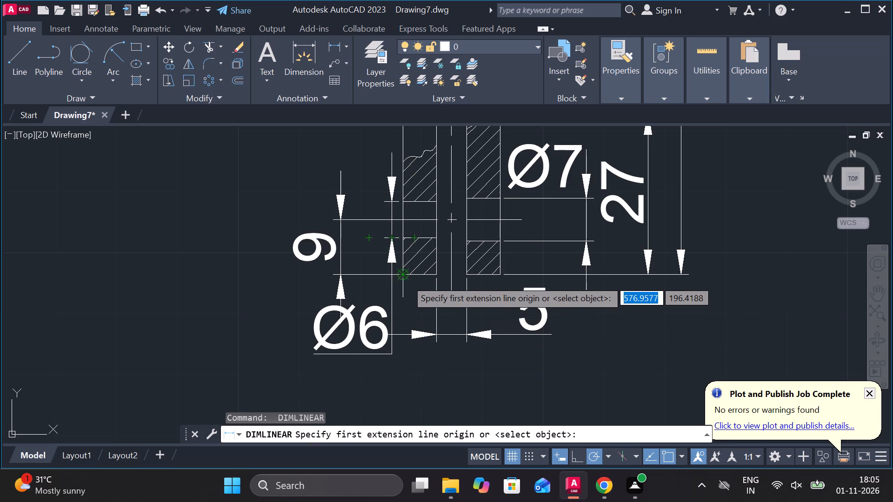
click(406, 279)
click(501, 276)
middle_drag(506, 330, 512, 256)
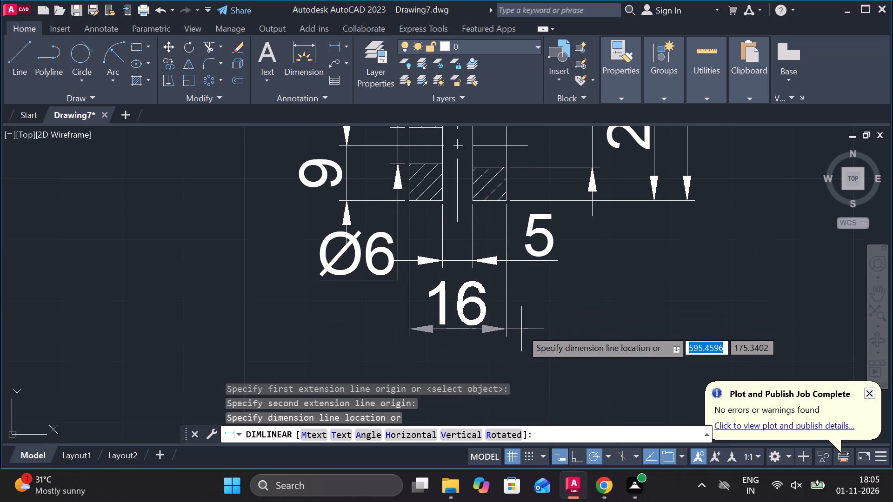
click(520, 327)
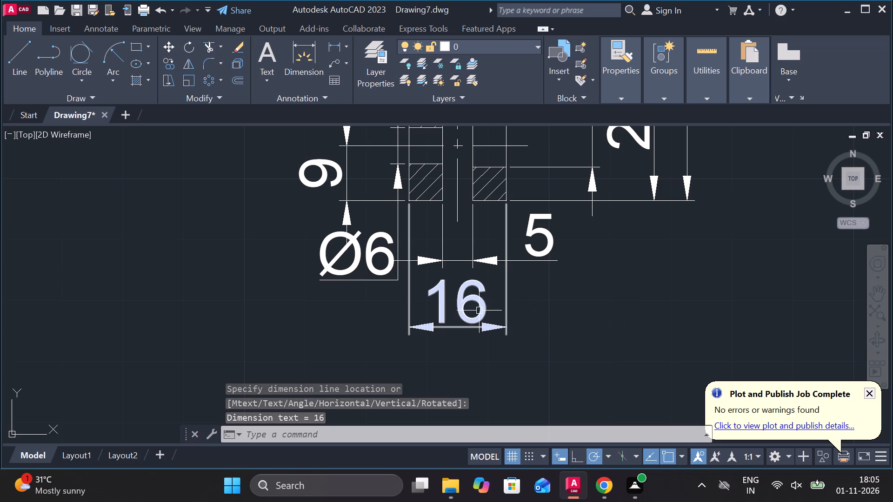
Add a diameter symbol before the text of the 16 overall width dimension below the part.
scroll(479, 310, down, 2)
scroll(472, 307, up, 2)
key(Escape)
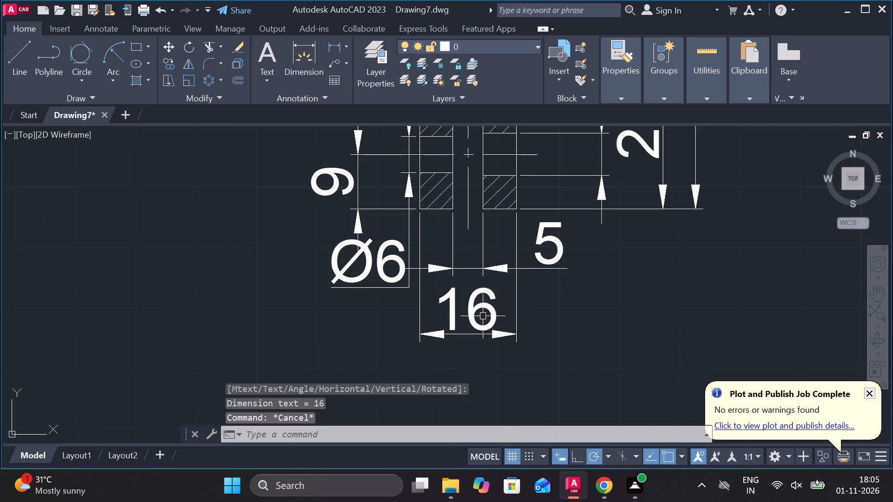
double_click(483, 316)
key(Escape)
click(483, 315)
key(Escape)
double_click(476, 312)
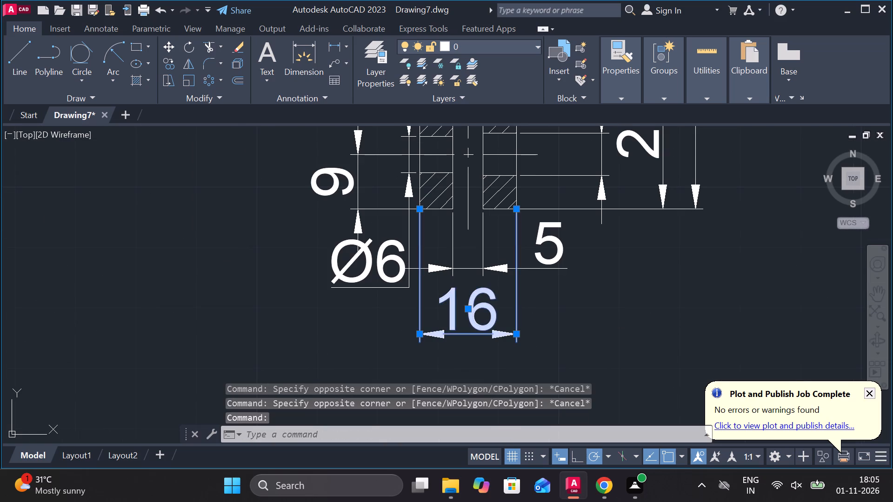
click(591, 83)
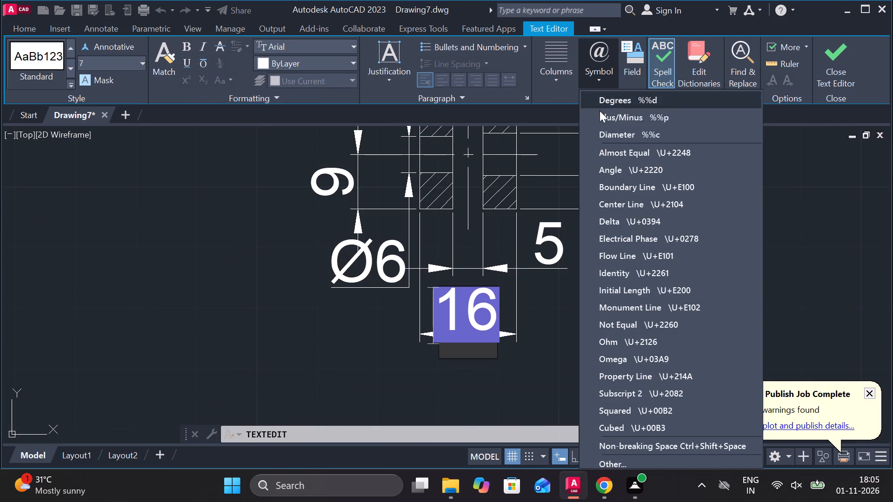
click(618, 130)
click(847, 59)
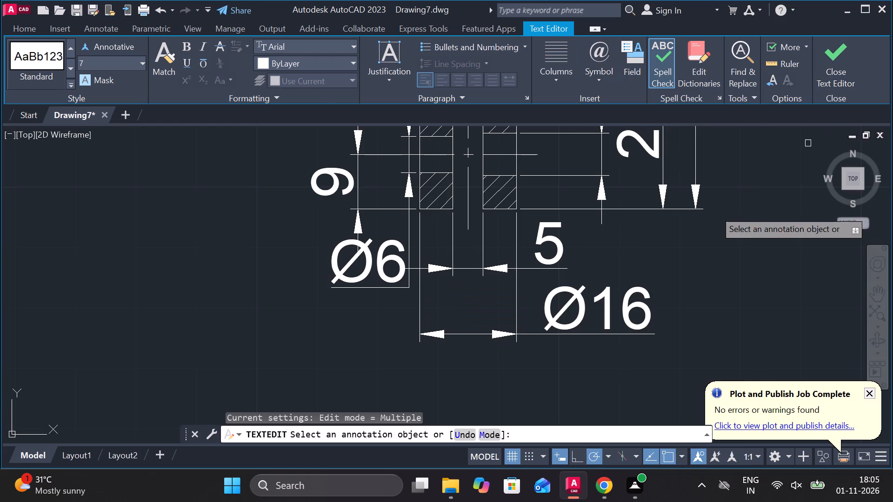
key(Escape)
Add a leader numbered 13 with text height 10, pointing into the part's threaded bore from the left of the part.
scroll(716, 275, down, 1)
middle_drag(716, 275, 573, 337)
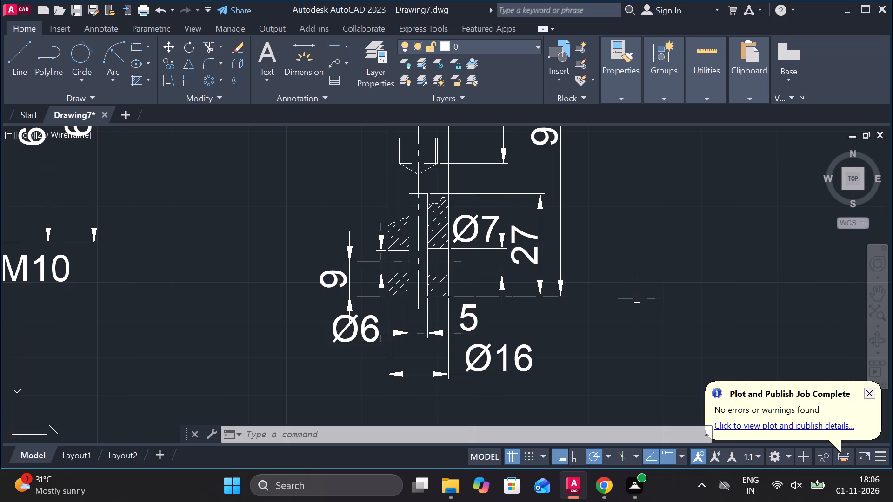
scroll(606, 287, down, 2)
middle_drag(606, 287, 587, 310)
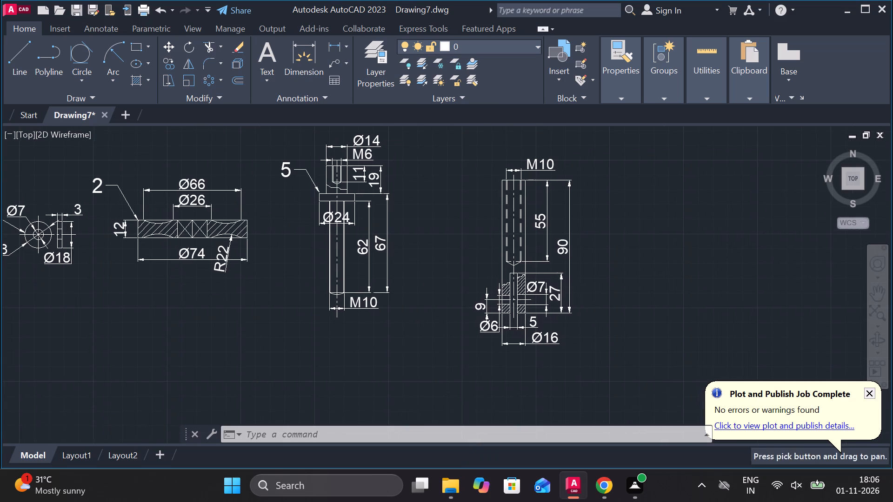
click(328, 64)
scroll(477, 262, up, 1)
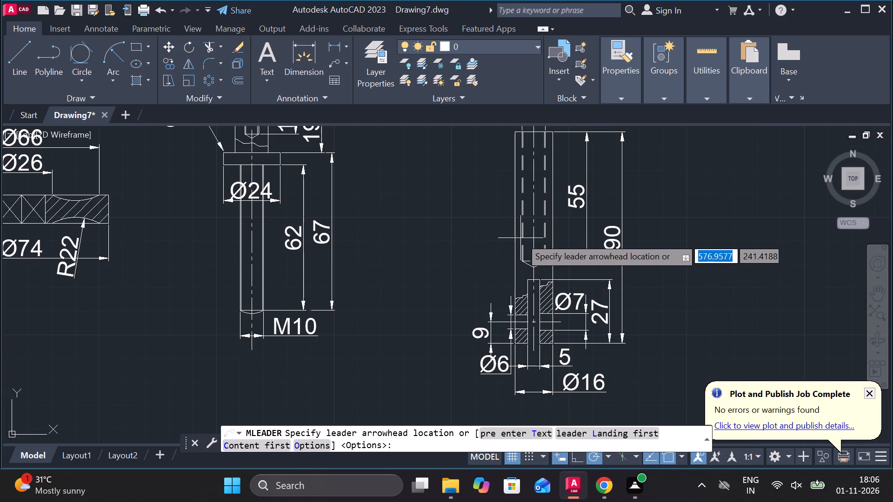
click(531, 238)
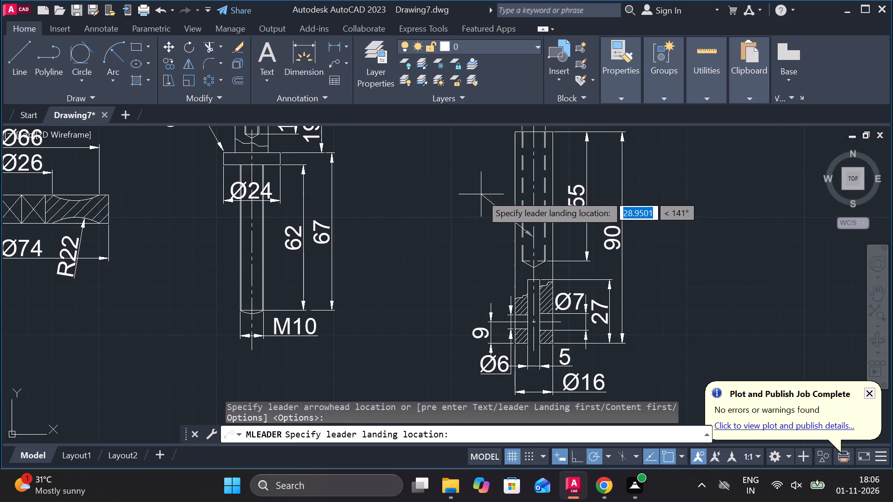
click(481, 194)
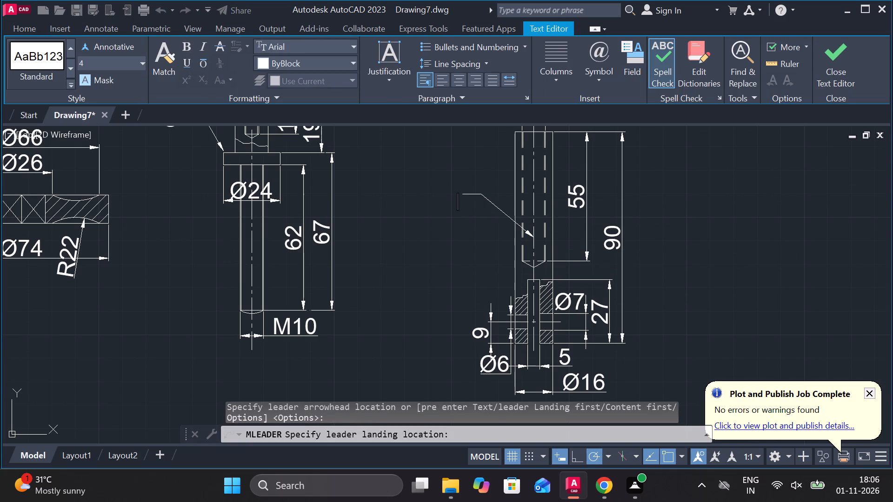
click(127, 62)
text(10)
key(Return)
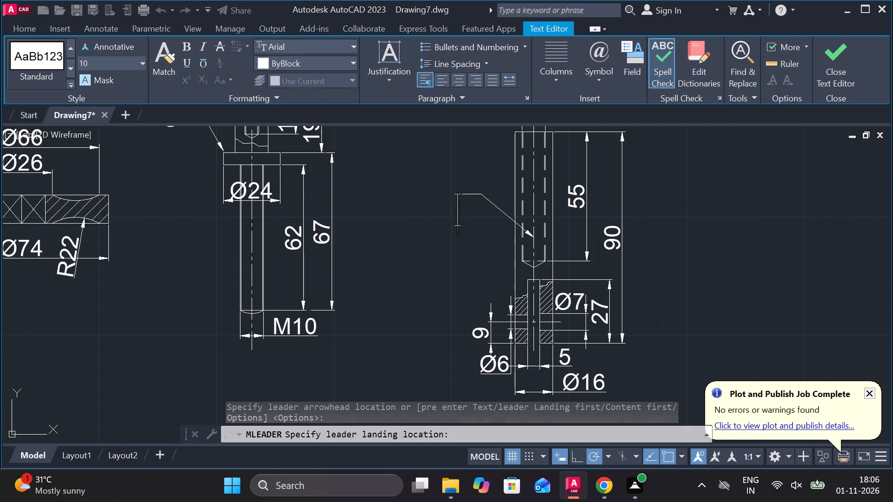
key(5)
key(BackSpace)
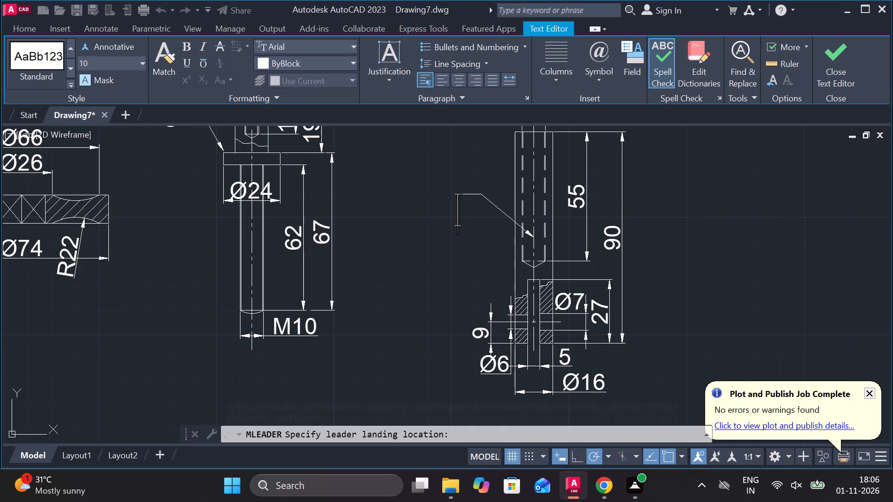
text(13)
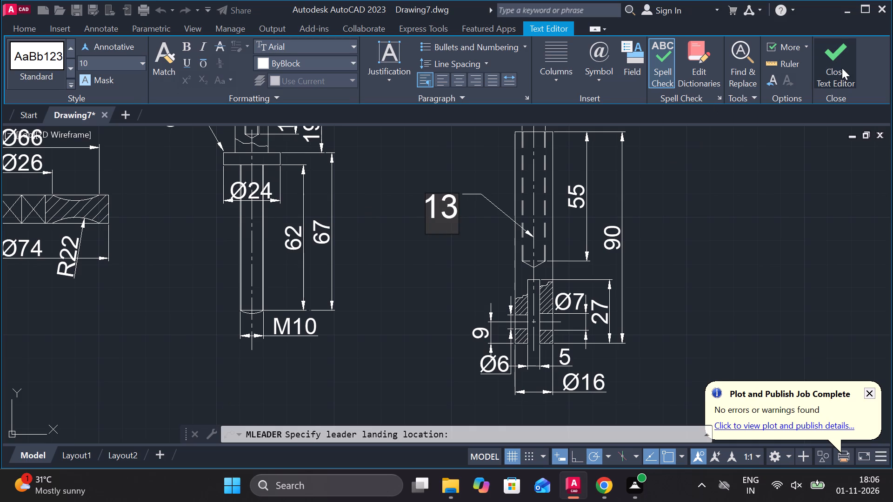
click(842, 68)
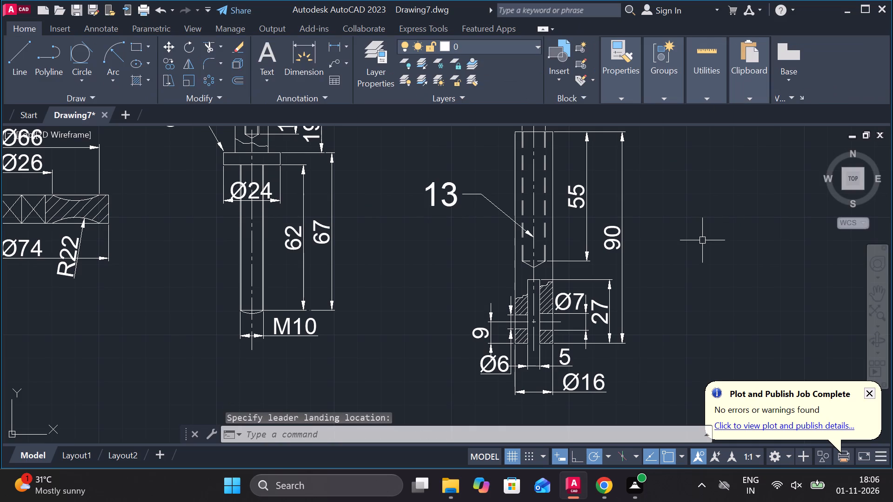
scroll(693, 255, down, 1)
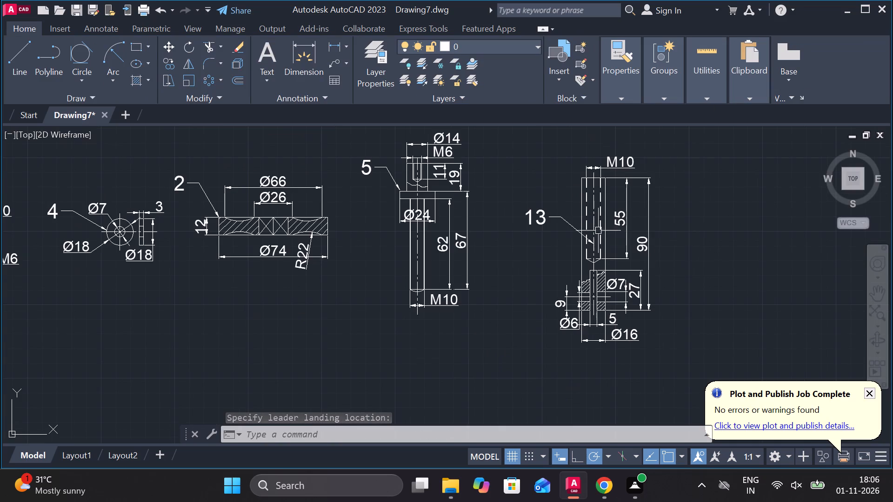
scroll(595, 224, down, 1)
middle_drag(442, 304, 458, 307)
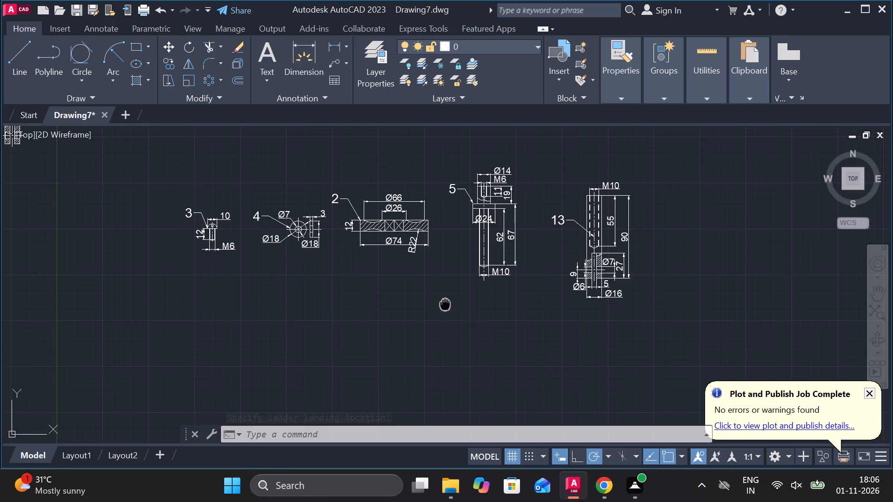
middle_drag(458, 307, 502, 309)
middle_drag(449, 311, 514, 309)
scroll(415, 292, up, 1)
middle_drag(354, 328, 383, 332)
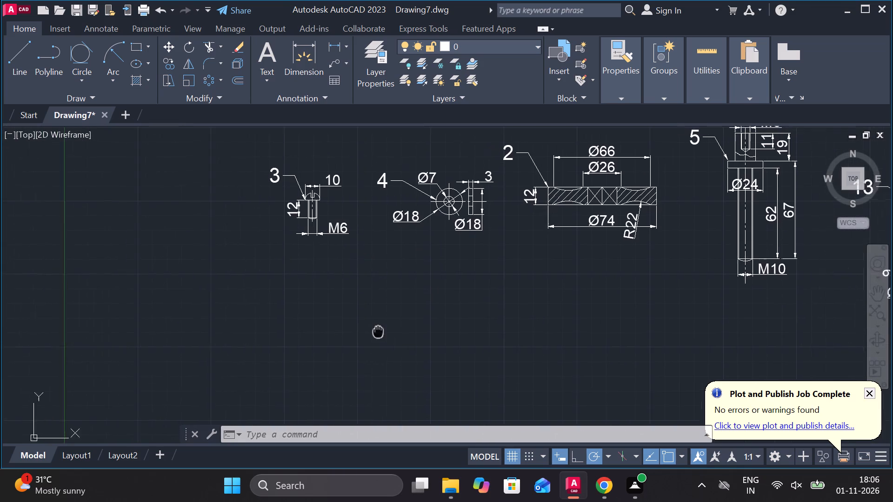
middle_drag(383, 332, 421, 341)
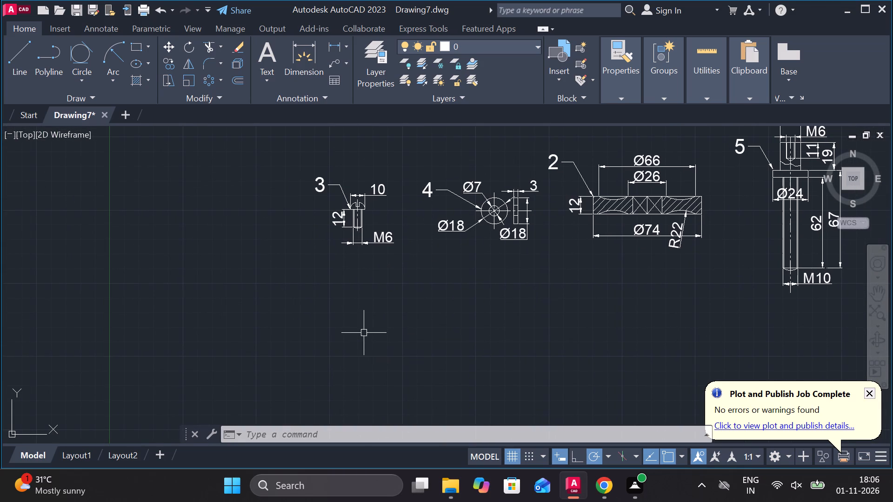
Draw a circle of diameter 30 in the empty area below part 3.
scroll(363, 331, up, 2)
key(c)
key(space)
click(370, 269)
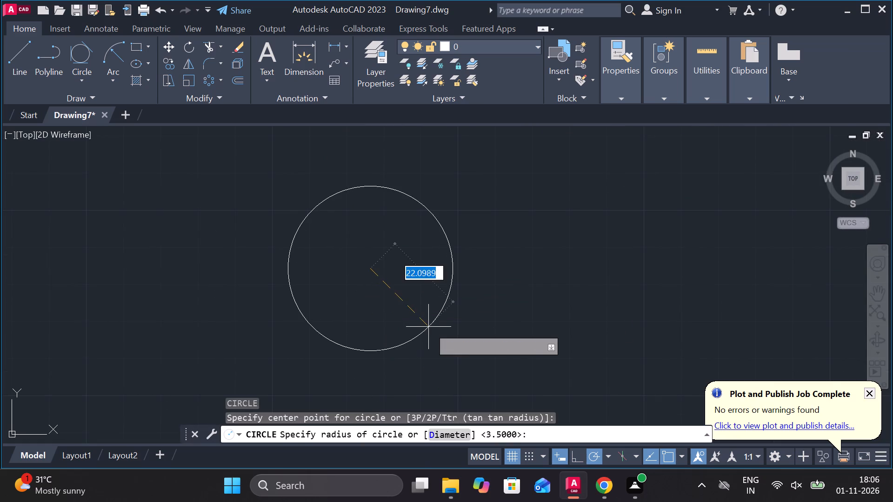
text(D 30)
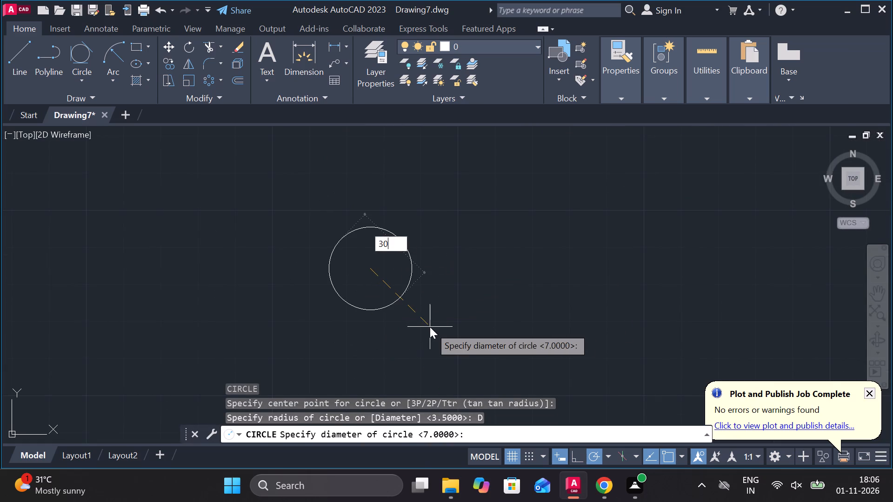
key(Return)
Draw two circles of diameter 6 and 7 concentric with the diameter 30 circle.
text(C)
key(space)
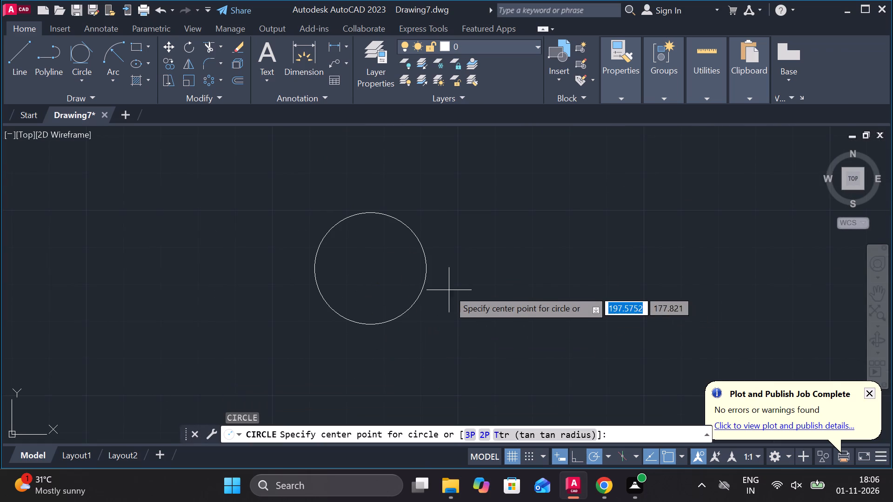
click(374, 273)
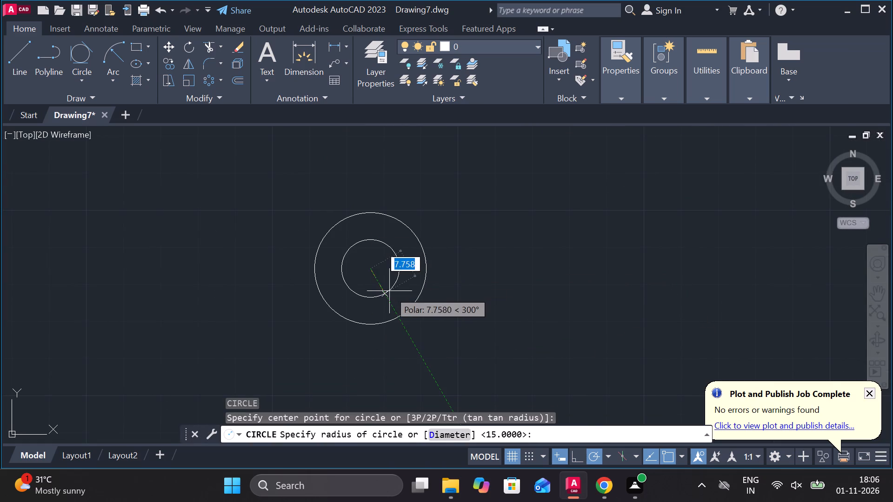
text(D 6)
key(space)
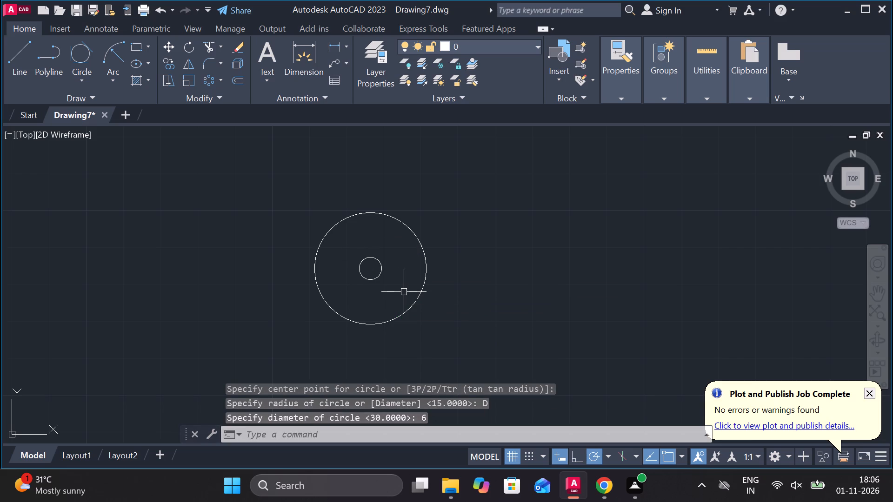
text(C)
key(space)
click(373, 264)
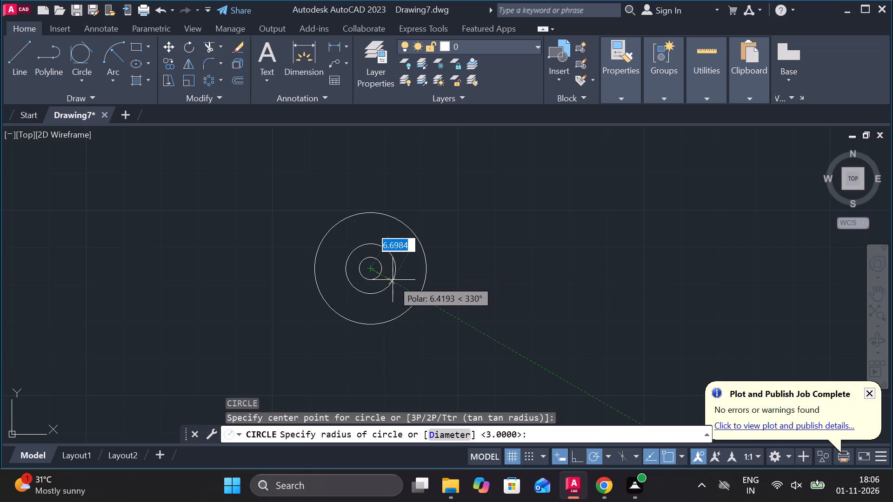
text(D 7)
key(Return)
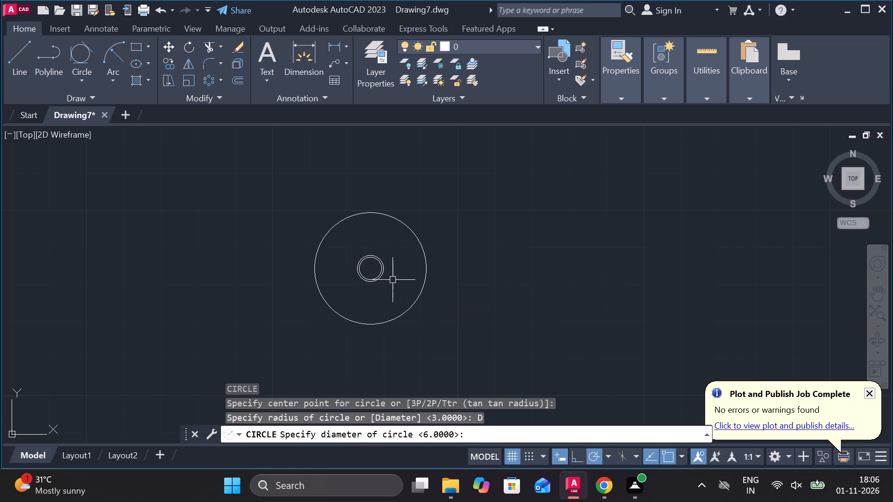
Add a center mark to the diameter 30 circle.
scroll(403, 284, down, 1)
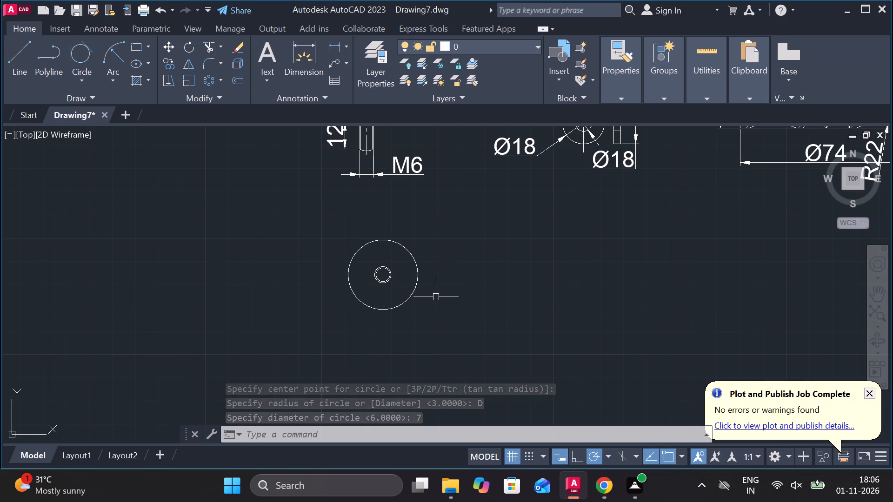
scroll(436, 297, down, 2)
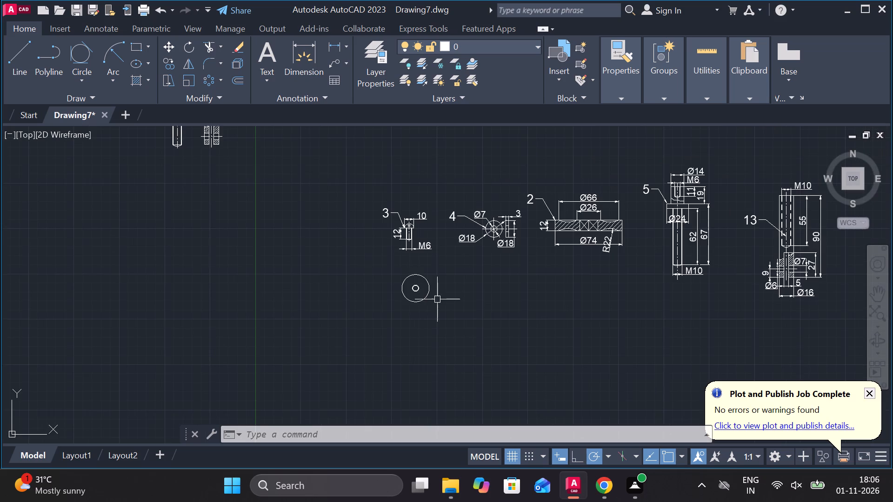
scroll(435, 296, up, 1)
middle_drag(435, 297, 452, 330)
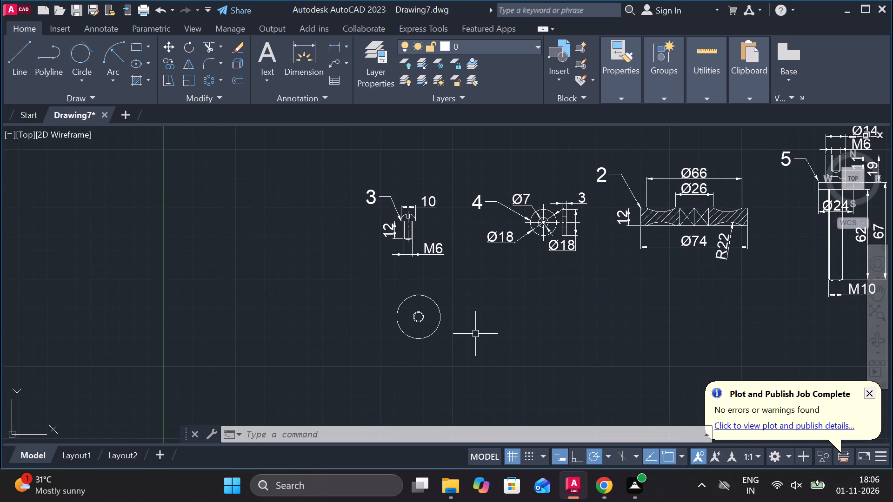
scroll(475, 333, up, 1)
middle_drag(475, 333, 466, 345)
text(CM)
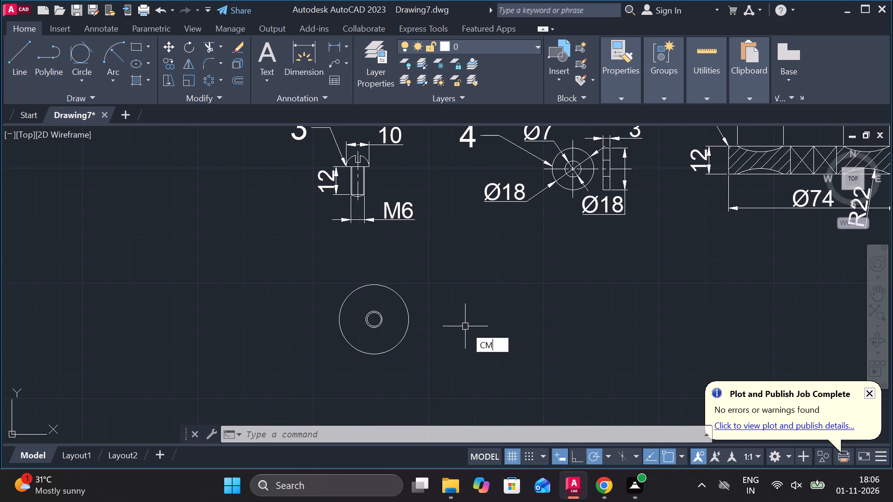
key(Return)
click(402, 302)
key(Escape)
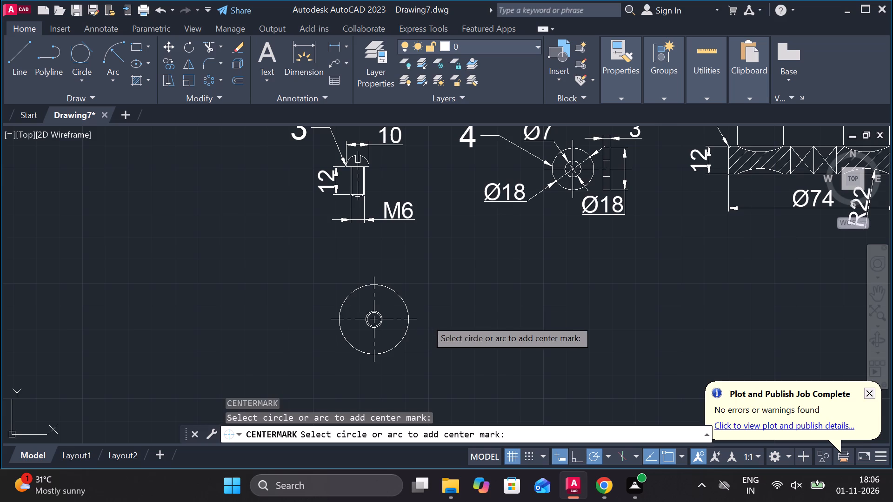
Extend the center mark's horizontal centerline well beyond the right side of the large circle for a side view.
click(389, 321)
click(417, 321)
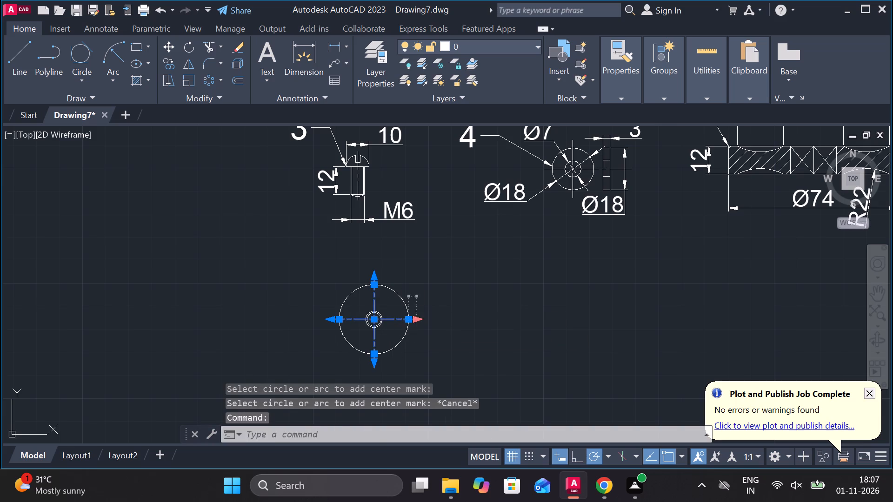
click(489, 315)
key(Escape)
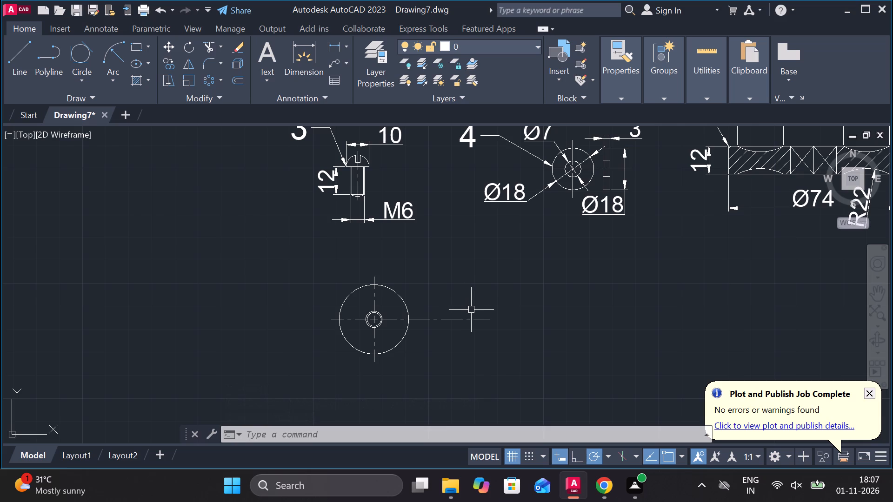
Draw a closed rectangle 5 wide and 7 high, centred vertically on the extended centerline to the right of the circles.
scroll(468, 303, up, 2)
key(l)
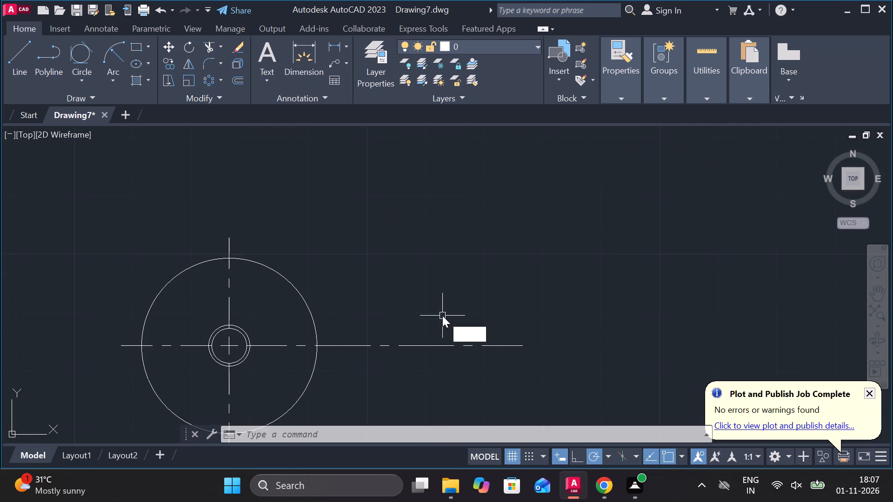
key(Return)
click(382, 344)
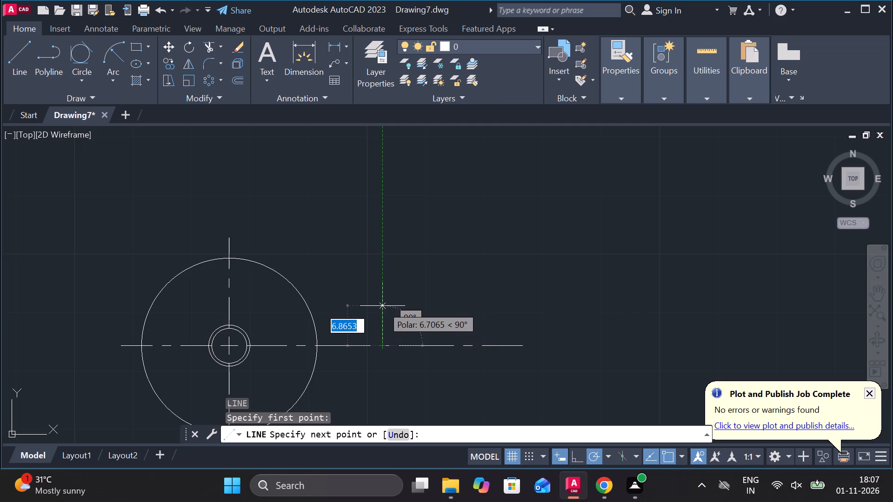
key(3)
text(.5)
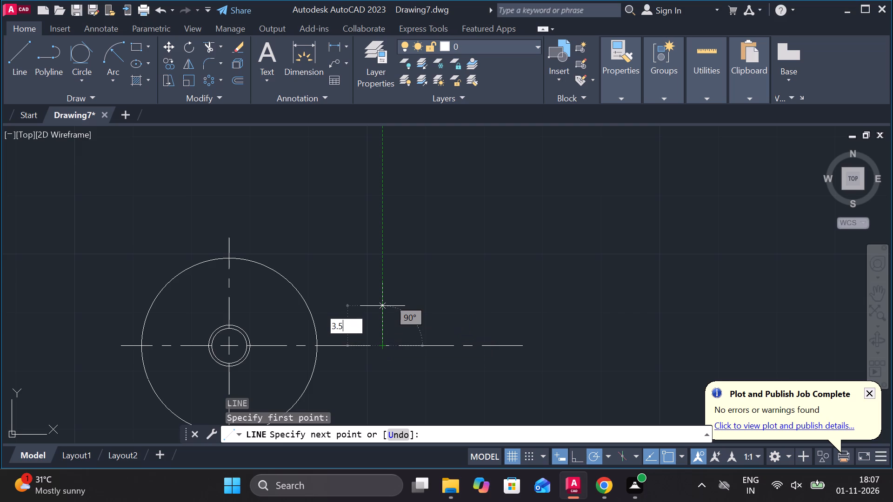
key(Return)
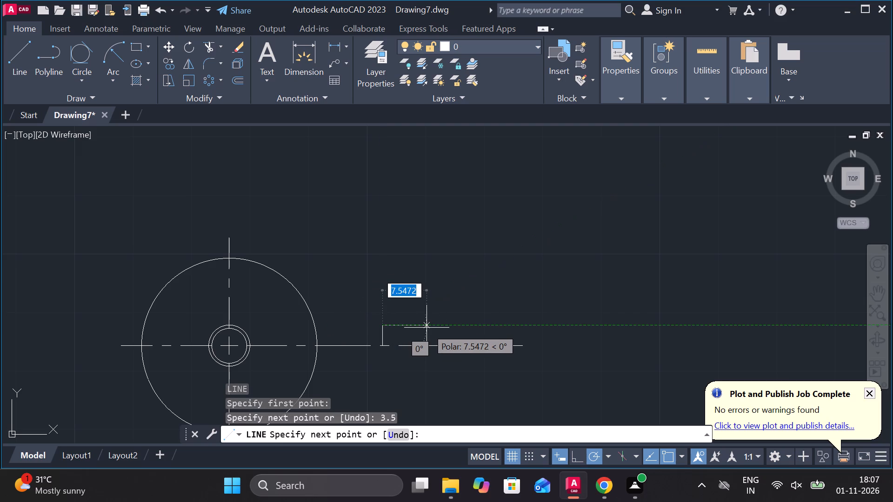
text(5)
key(space)
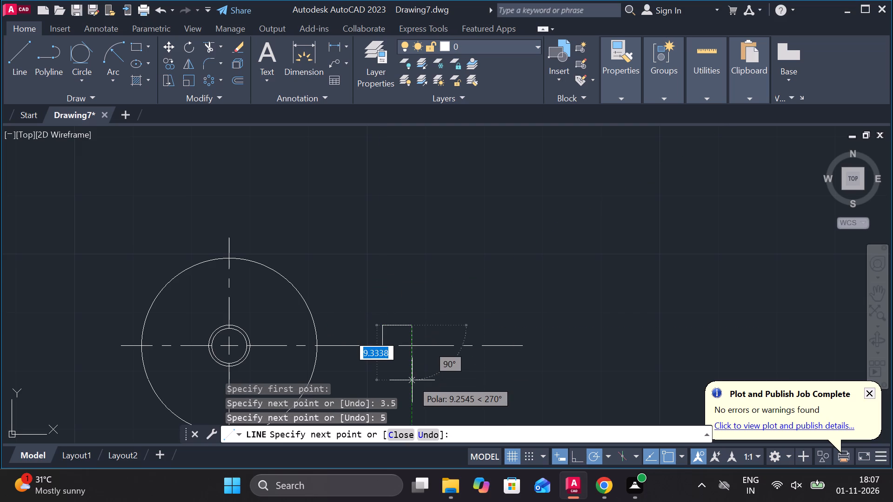
key(7)
key(Return)
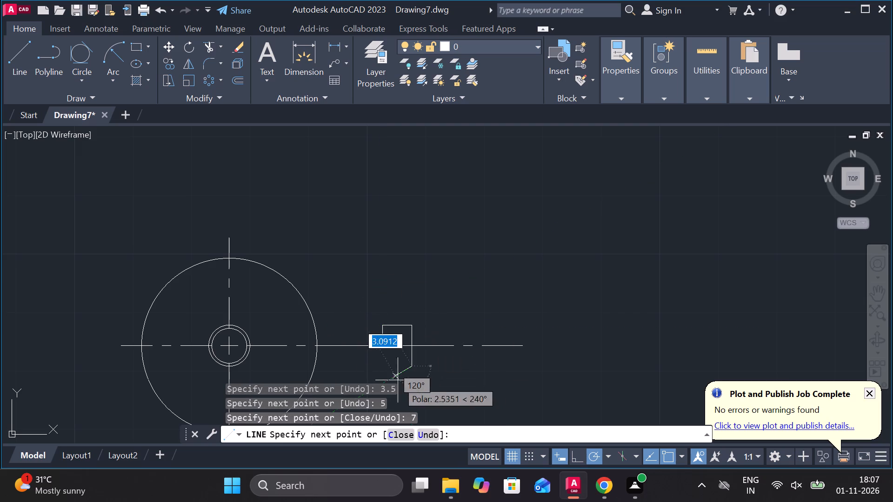
text(5)
key(space)
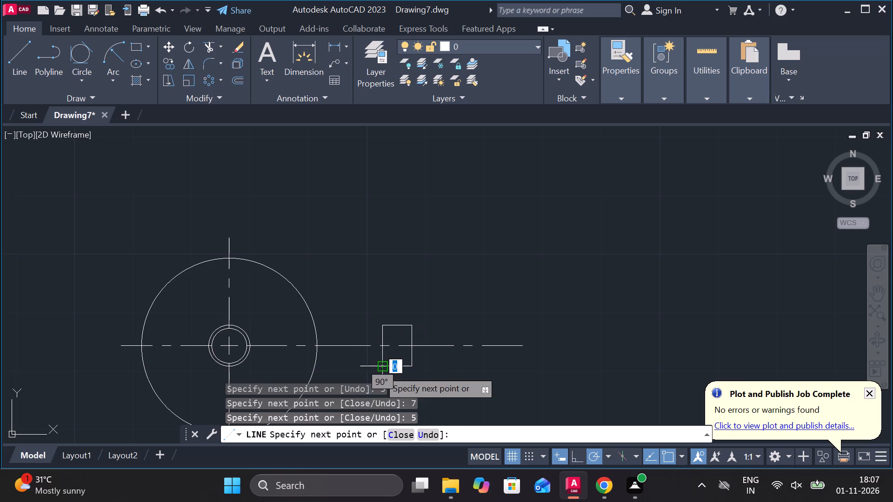
click(382, 349)
key(Escape)
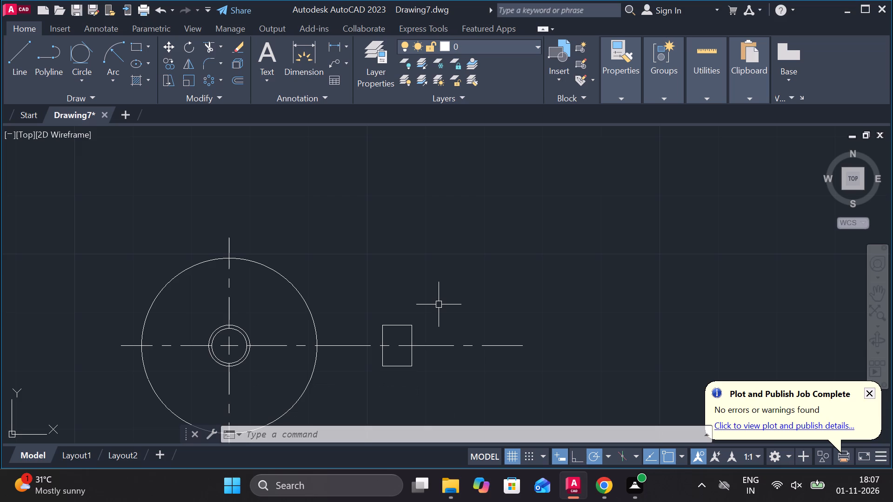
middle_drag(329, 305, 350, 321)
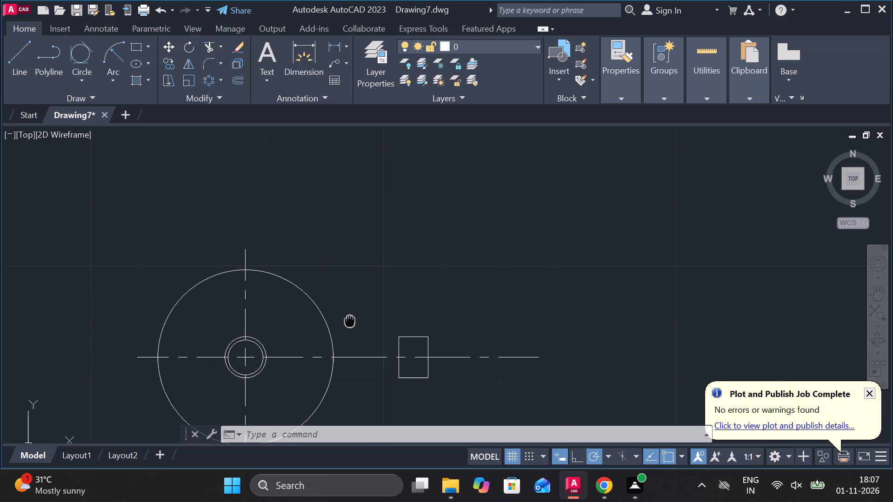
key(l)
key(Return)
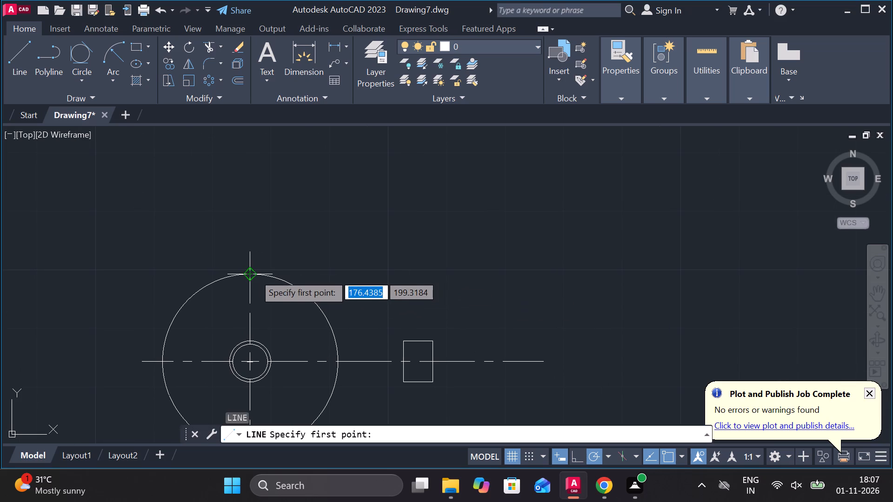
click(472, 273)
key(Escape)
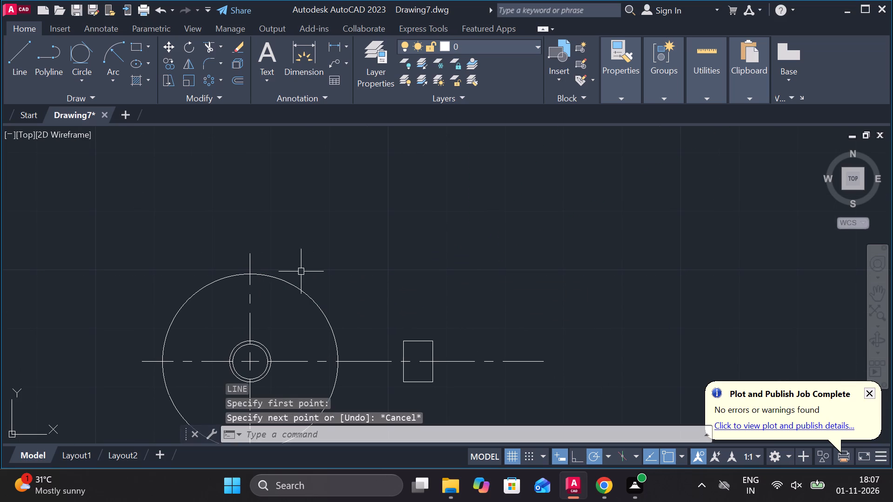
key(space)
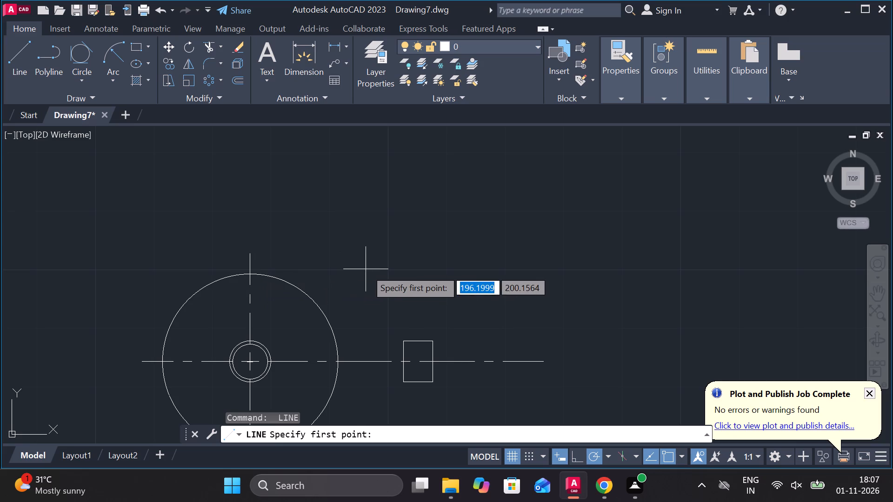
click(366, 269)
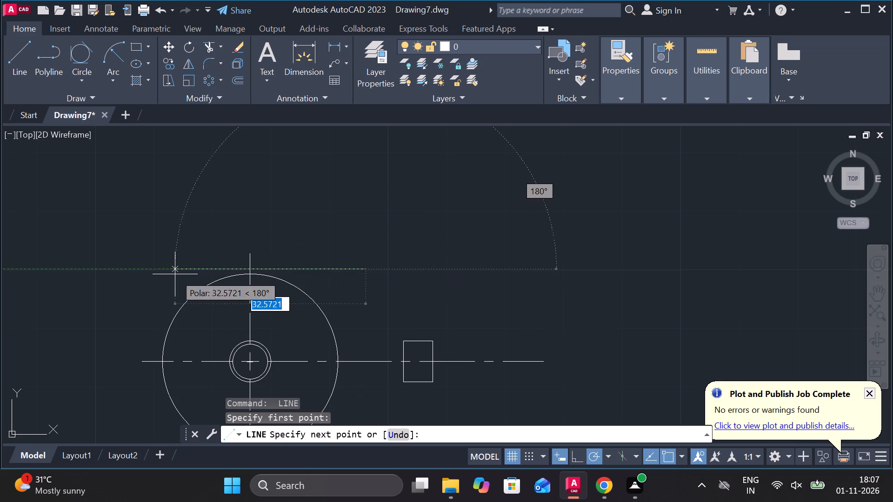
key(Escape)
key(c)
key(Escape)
Draw a horizontal construction line above the small rectangle, level with the large circle's top quadrant.
key(l)
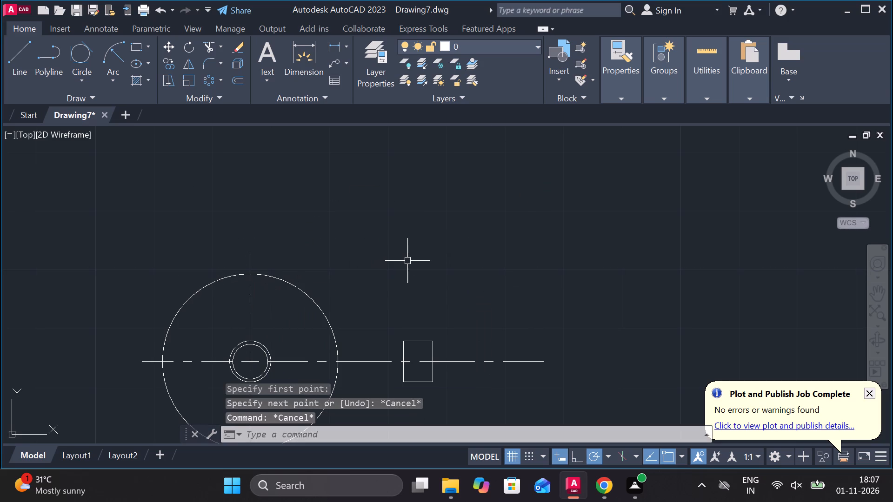
key(Return)
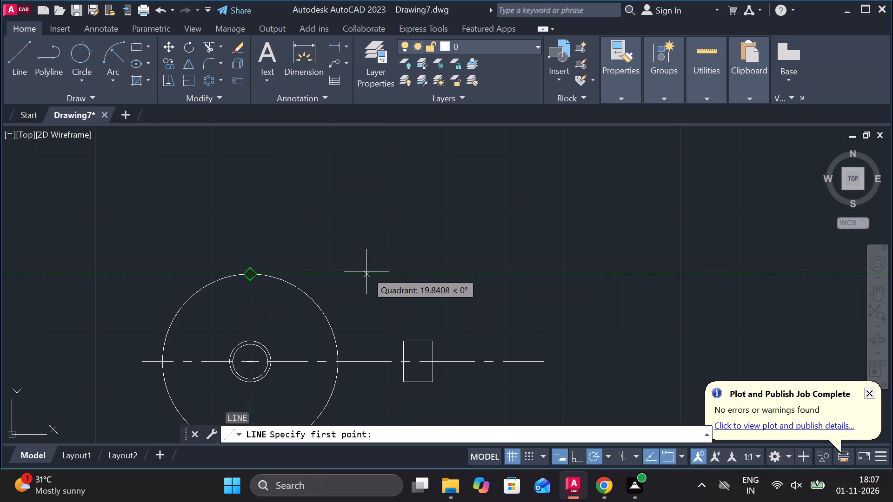
click(367, 271)
click(491, 267)
key(Escape)
Draw a vertical line from the midpoint of the rectangle's top edge up to the horizontal construction line.
middle_drag(435, 314, 434, 308)
key(l)
key(Return)
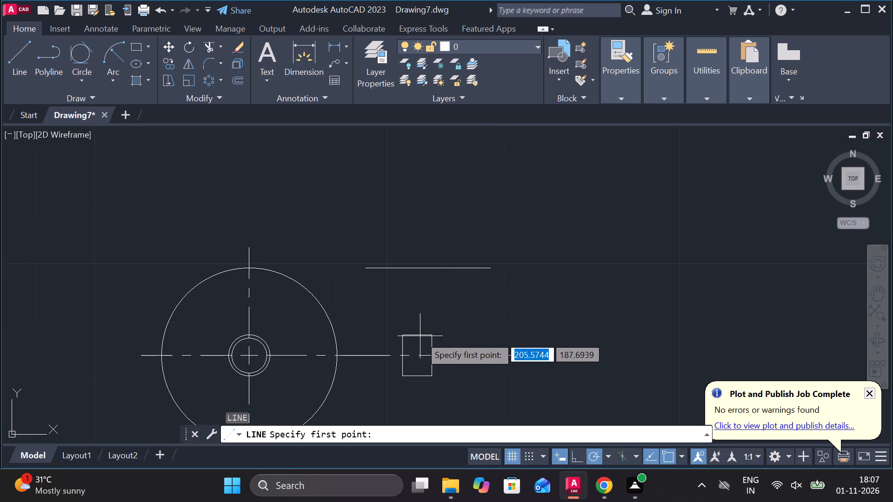
click(420, 336)
click(417, 269)
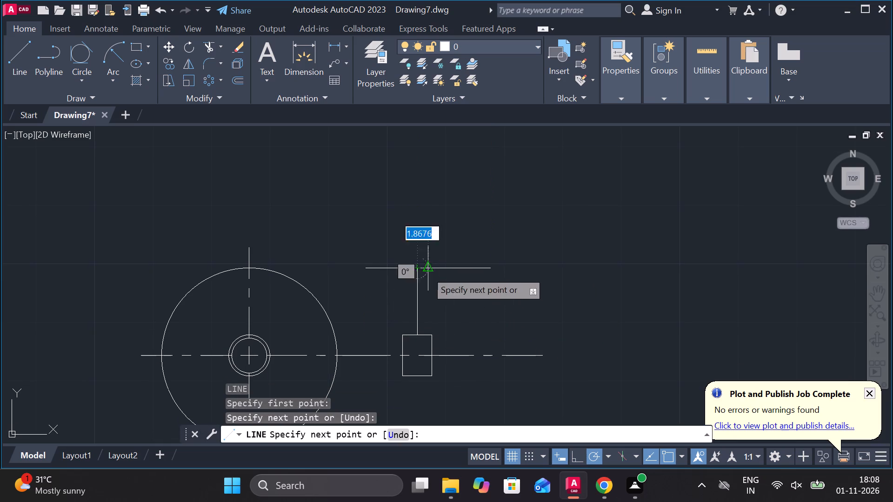
key(Escape)
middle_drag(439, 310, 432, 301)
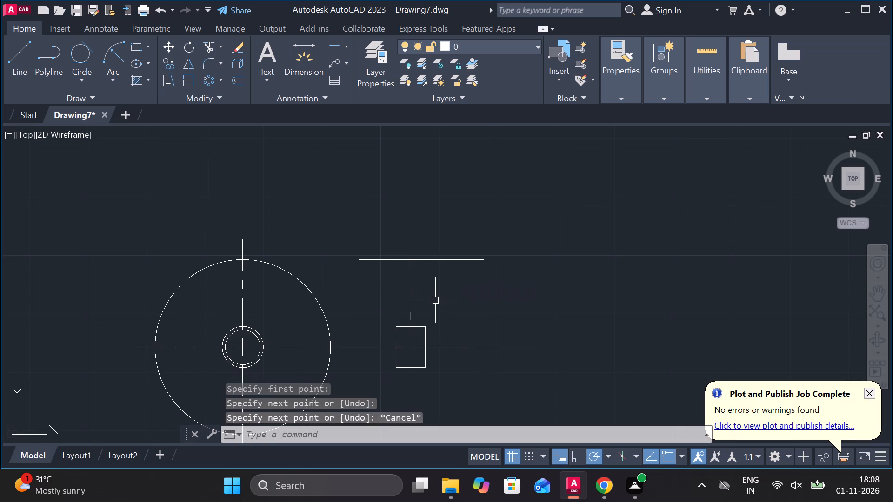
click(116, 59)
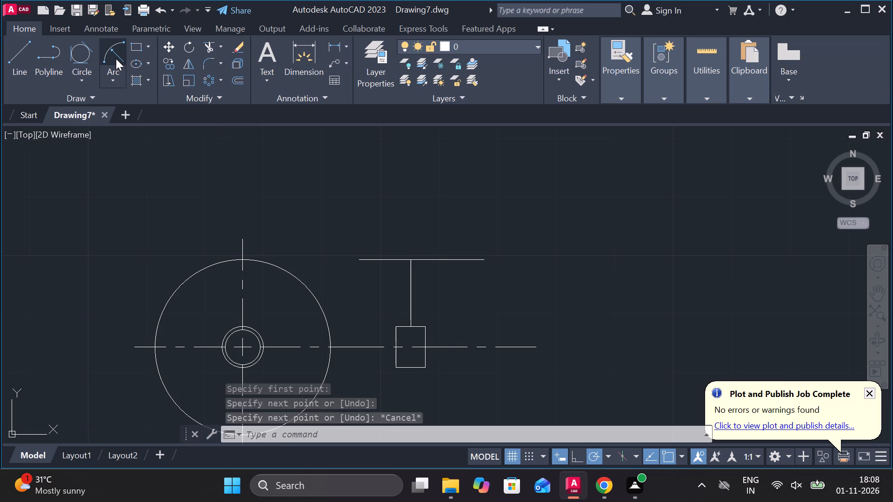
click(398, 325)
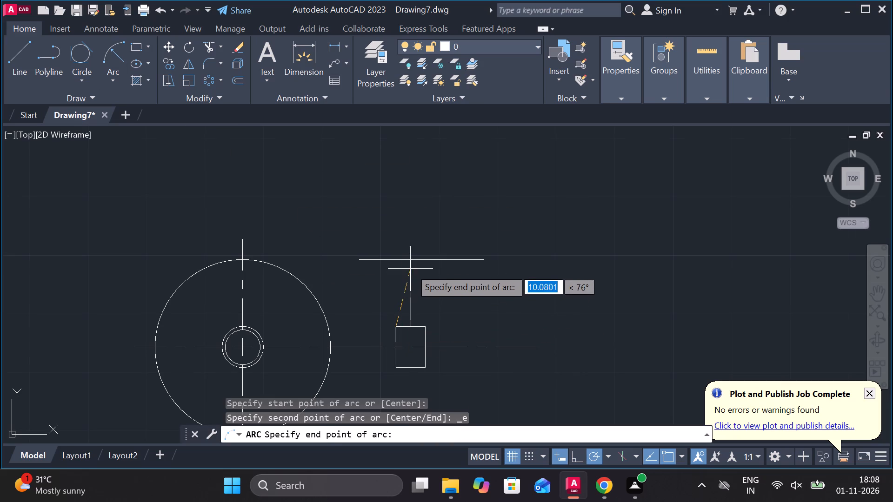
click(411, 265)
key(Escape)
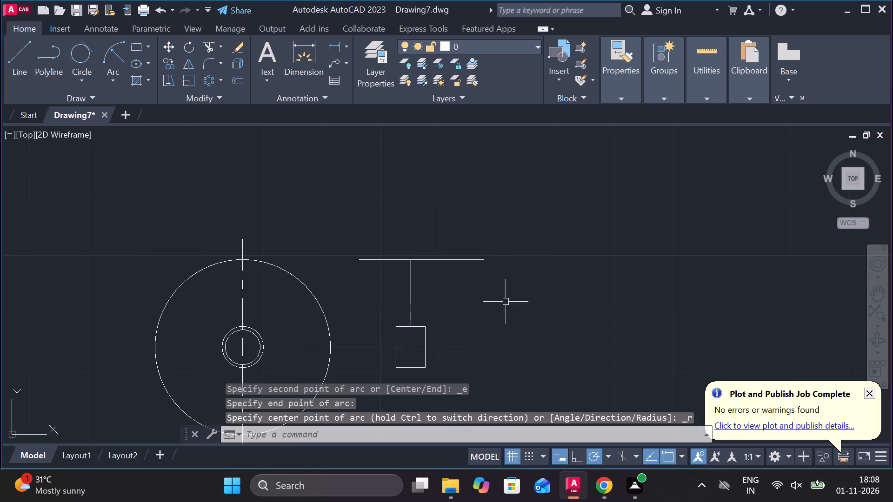
Draw a three-point arc from the rectangle's top-right corner through the vertical line's upper end, ending beyond the horizontal construction line.
key(space)
click(421, 322)
click(409, 255)
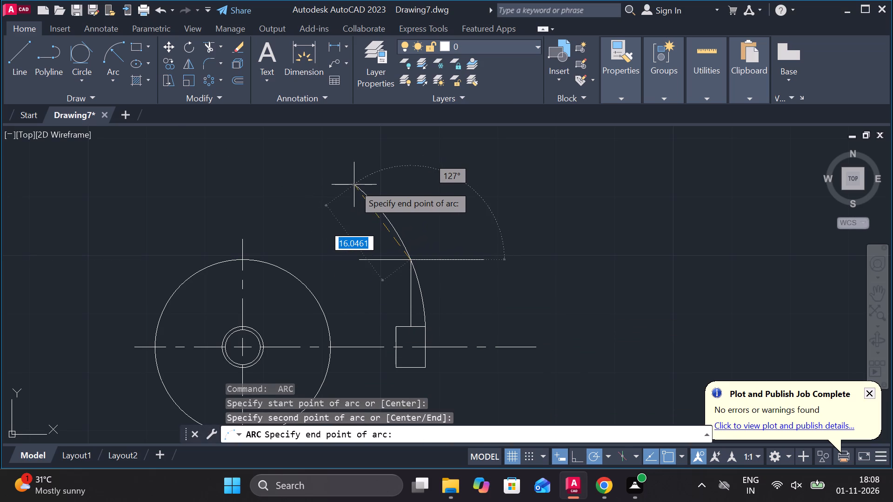
click(361, 176)
key(Escape)
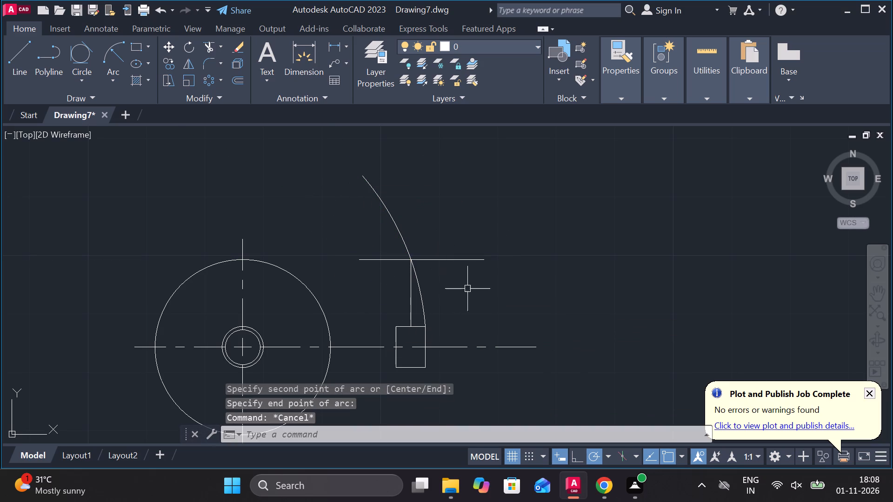
Trim off the part of the arc that extends above the horizontal construction line.
text(TR)
key(space)
click(409, 247)
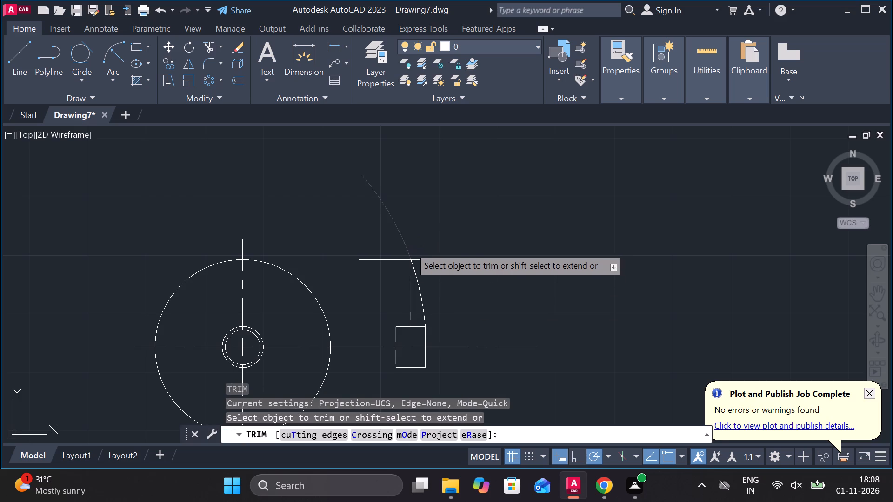
key(Escape)
click(426, 294)
key(Escape)
Mirror the arc about the vertical line above the rectangle, keeping the source arc.
click(423, 297)
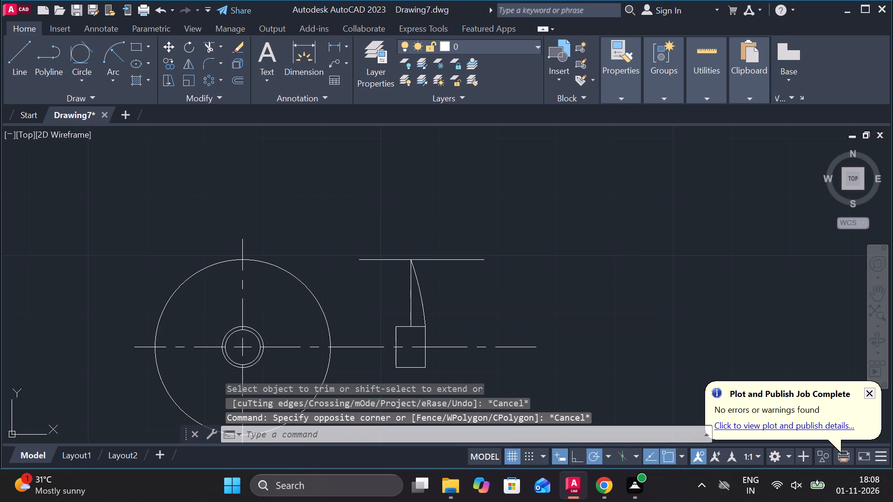
text(MI)
key(Return)
click(408, 322)
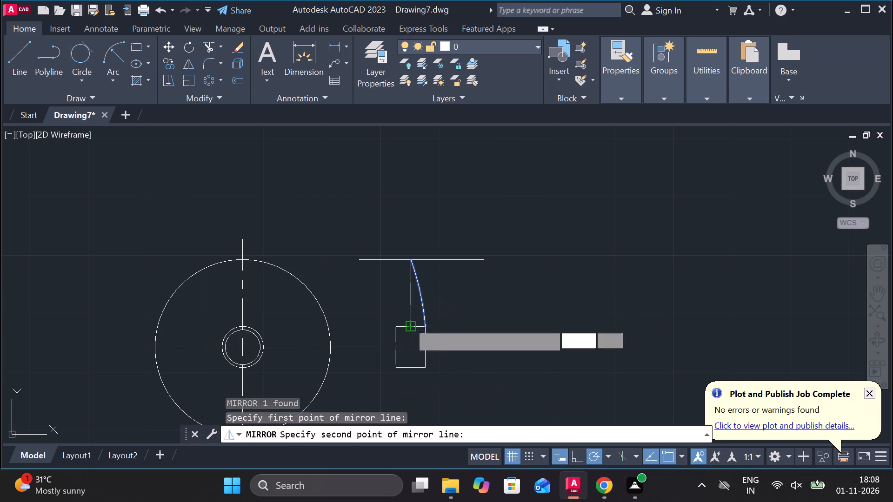
click(410, 265)
click(445, 315)
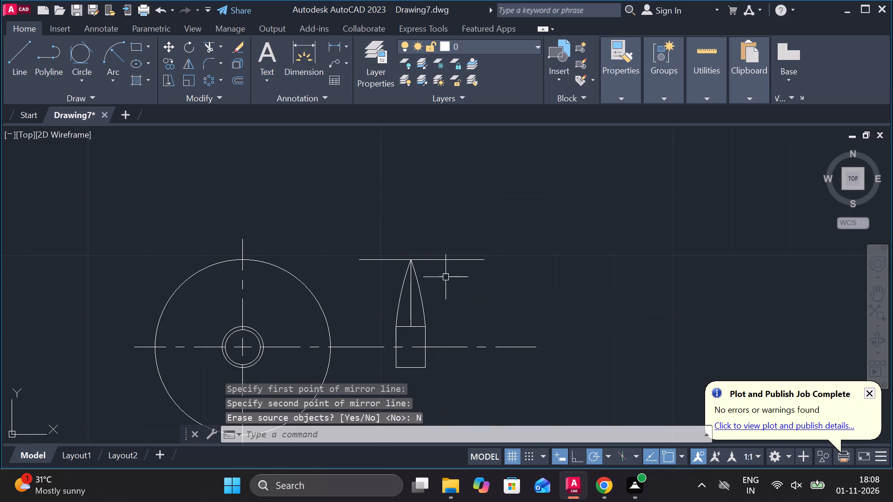
Mirror both arcs about the horizontal centerline to form the lower half of the side view, keeping the originals.
middle_drag(452, 299, 455, 268)
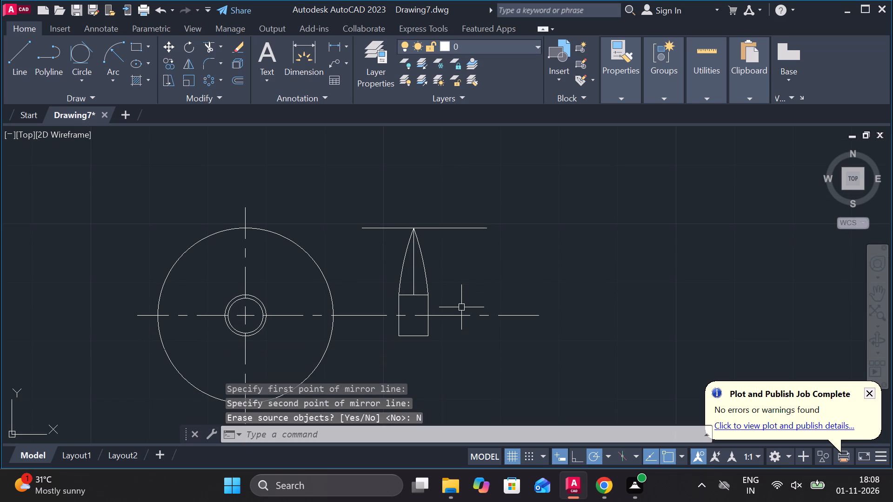
key(Escape)
click(422, 268)
click(405, 268)
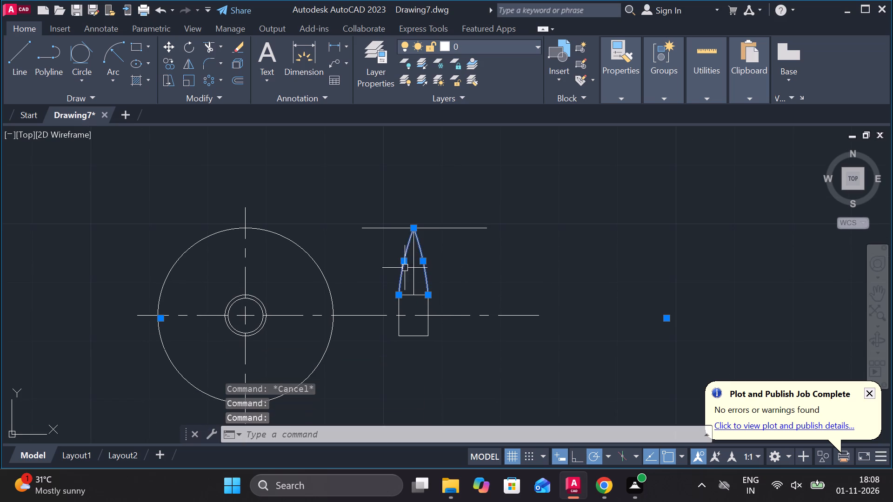
text(MI)
key(Return)
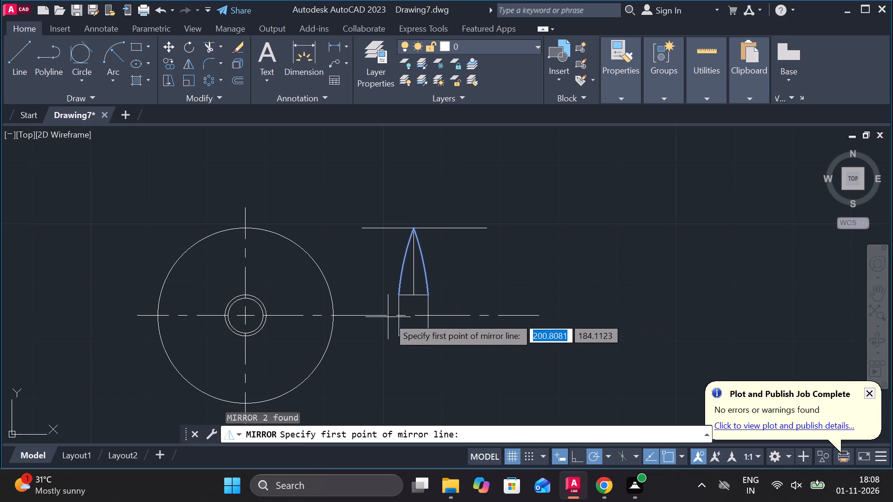
click(394, 315)
click(430, 317)
drag(447, 370, 430, 317)
Stretch the vertical line's lower end down through the rectangle to just beyond the lower tip of the profile.
click(415, 272)
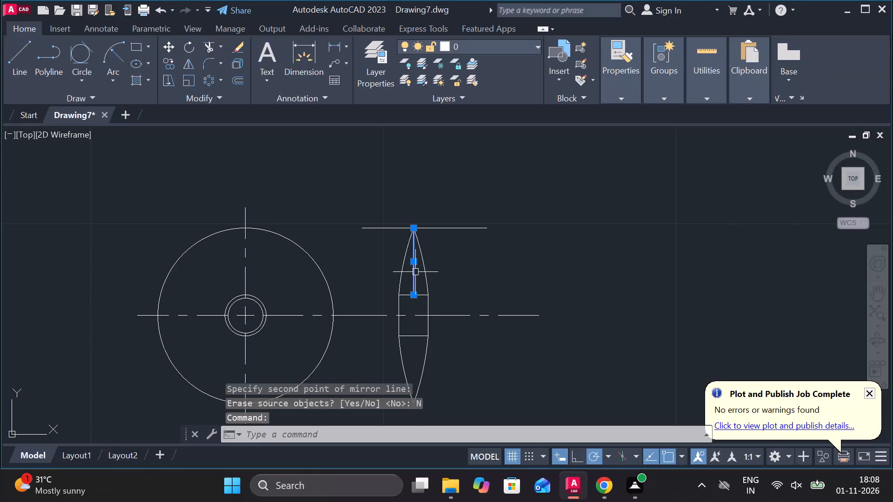
click(414, 294)
middle_drag(422, 348, 417, 332)
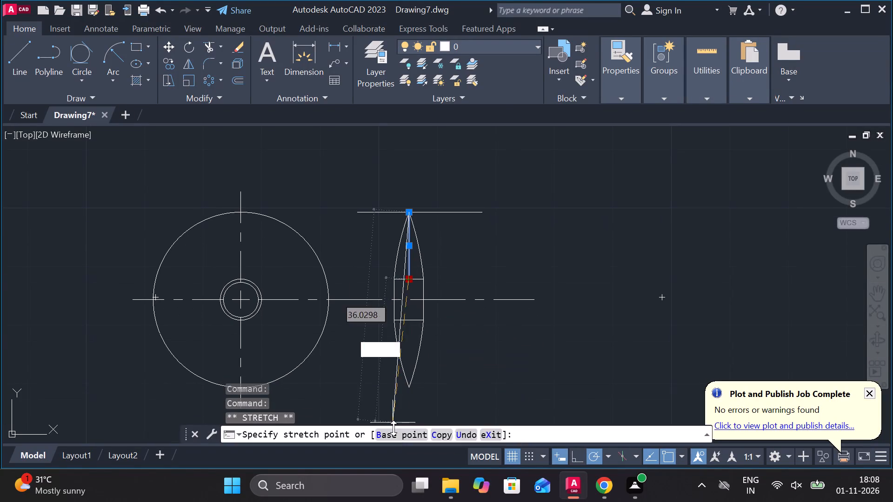
click(417, 404)
key(Escape)
Erase the horizontal construction line at the side view's upper tip.
click(445, 212)
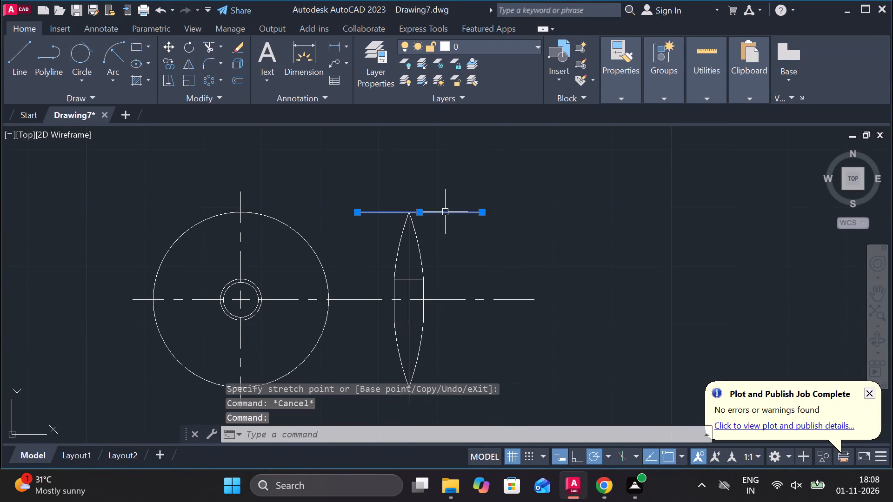
text(E)
key(space)
Stretch the vertical line's upper end to a short distance above the profile's upper tip.
click(409, 271)
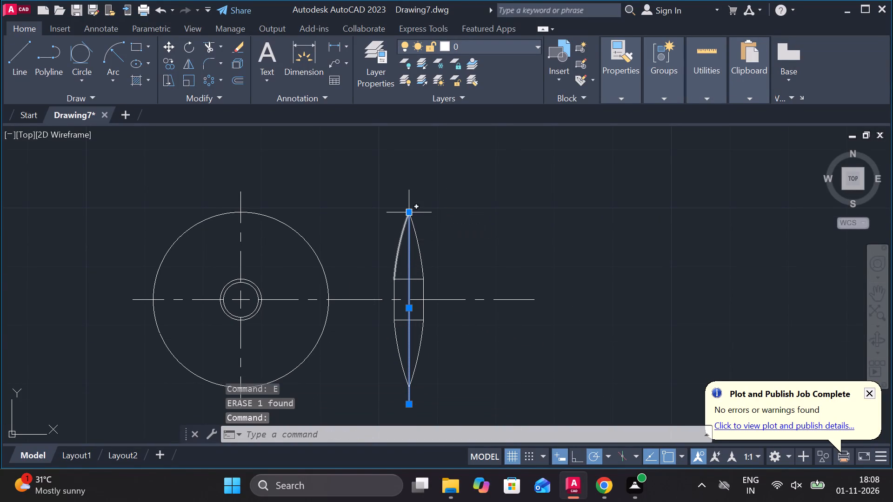
click(410, 213)
click(410, 192)
key(Escape)
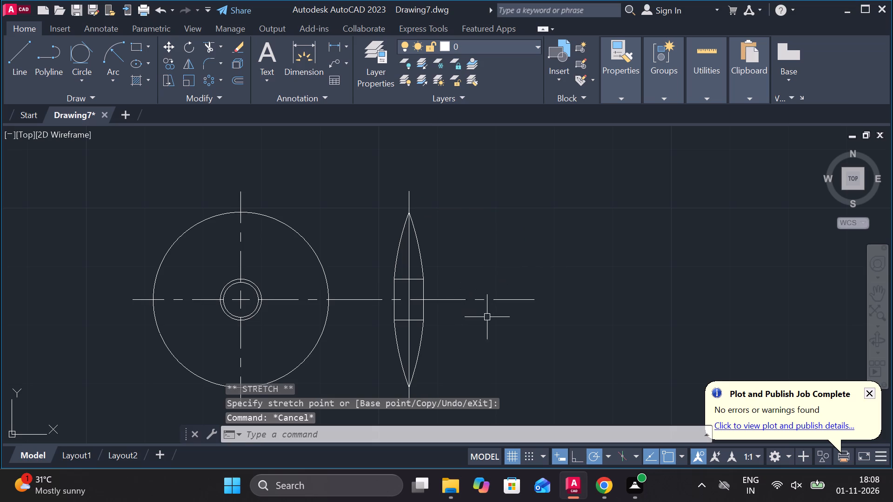
Change the side view's vertical line to the CENTER2 linetype.
click(407, 259)
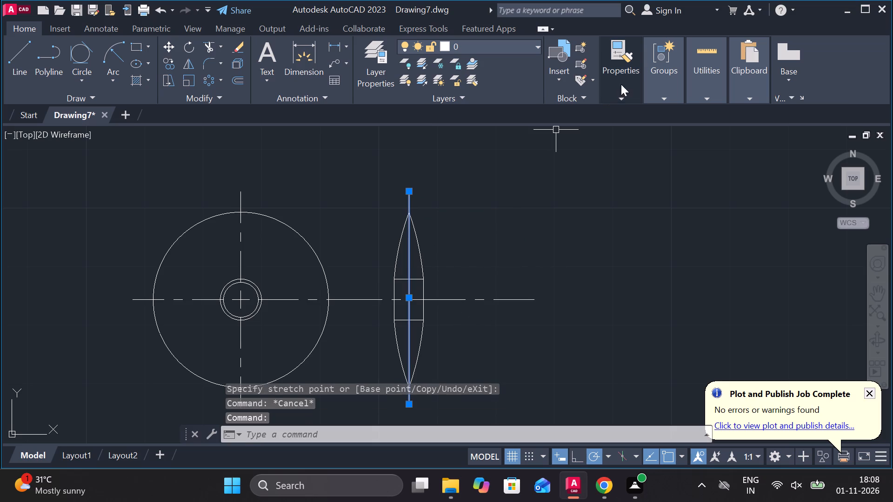
click(621, 94)
click(679, 145)
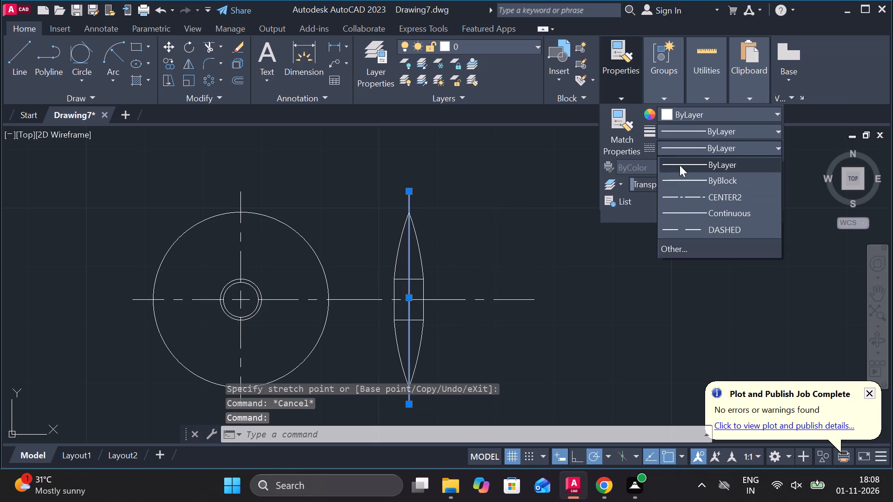
click(699, 193)
key(Escape)
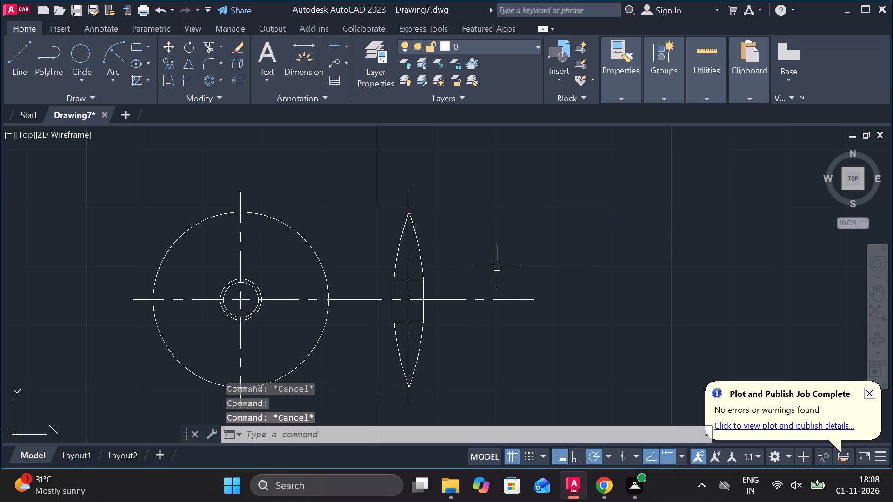
Hatch both halves of the upper and lower curved sections of the side view with the ANSI31 pattern at scale 0.5.
click(138, 80)
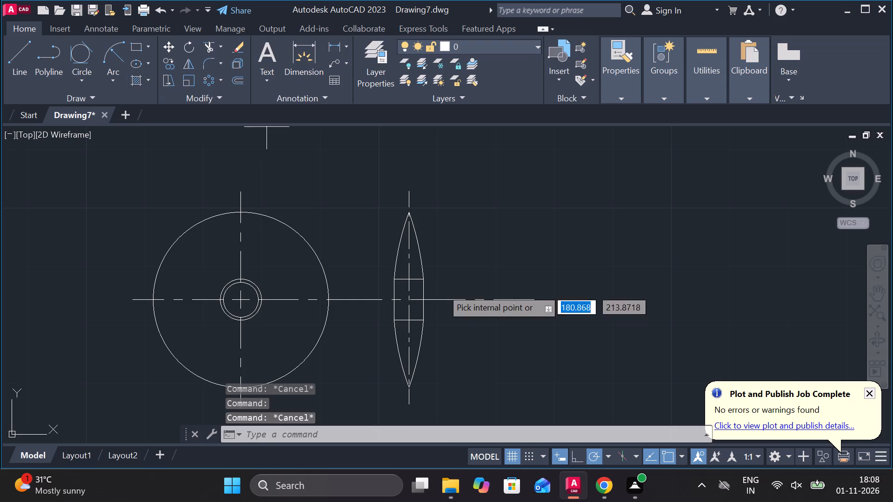
click(411, 264)
click(407, 264)
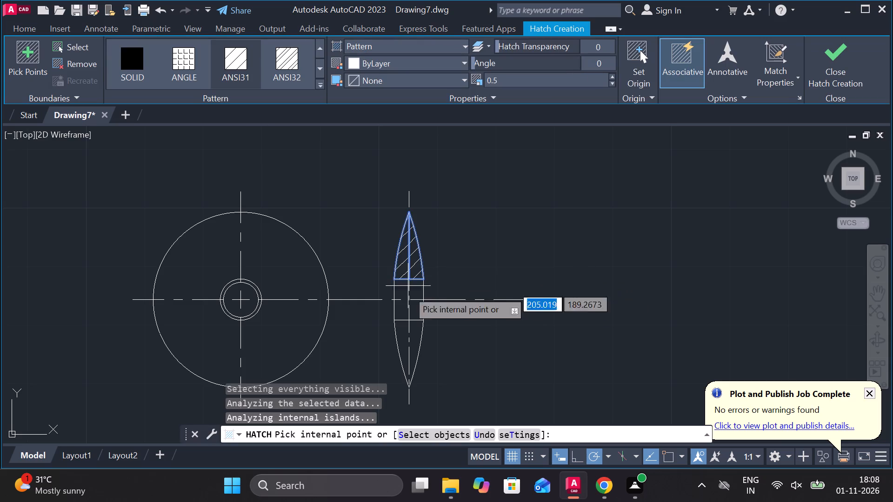
click(406, 333)
click(418, 333)
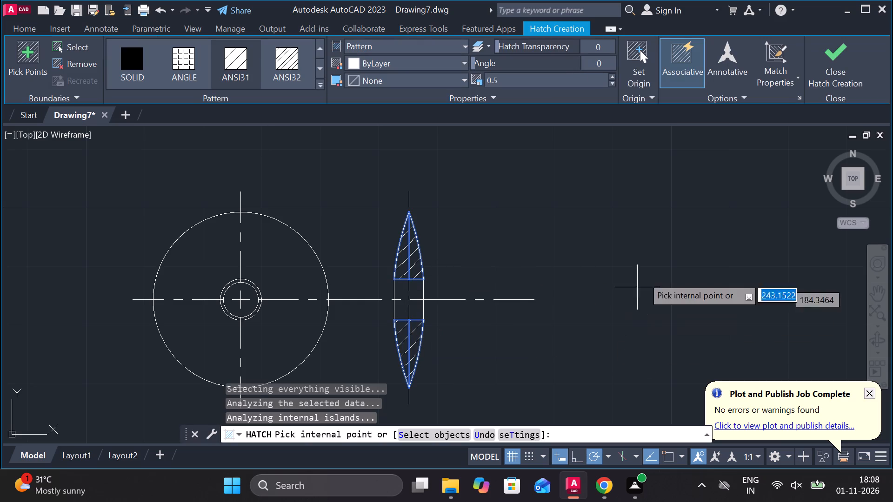
click(827, 69)
Add a horizontal linear dimension for the side view's width, placed above its upper tip.
scroll(471, 230, down, 1)
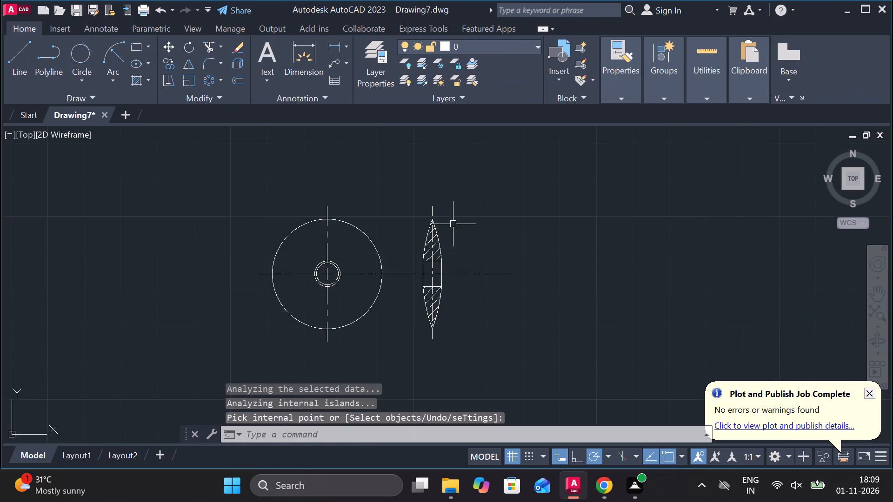
click(331, 51)
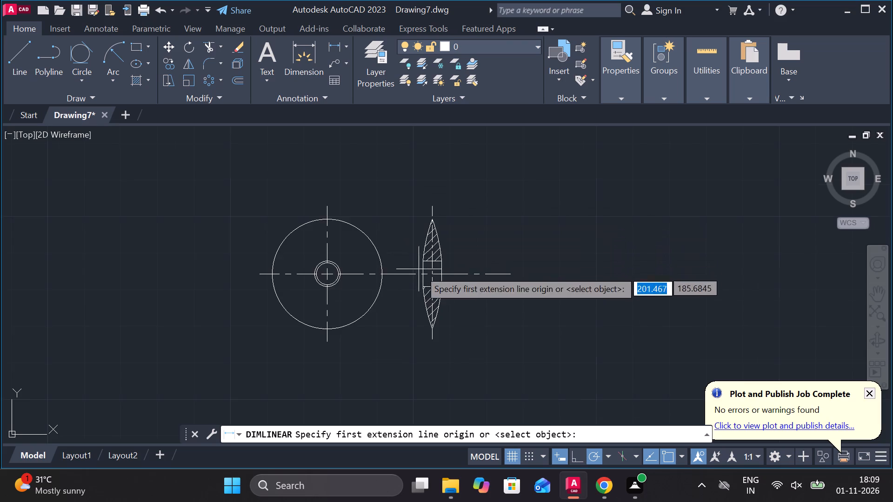
scroll(420, 271, up, 1)
click(417, 277)
click(454, 277)
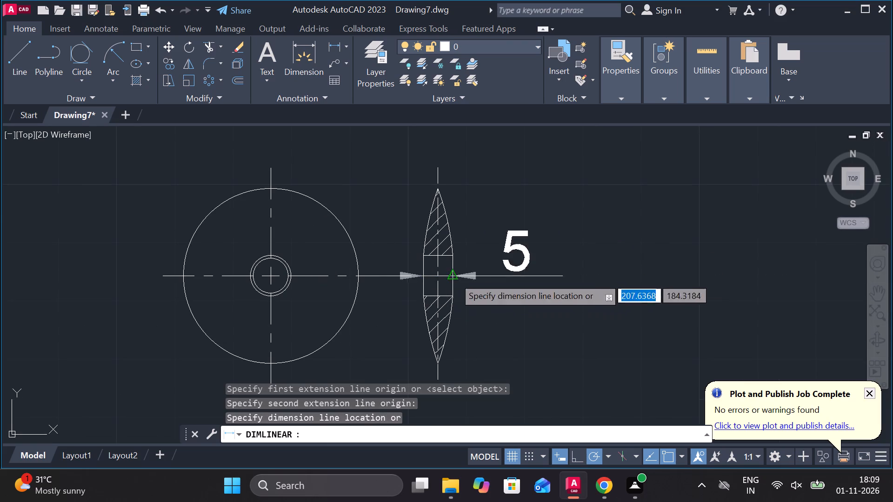
middle_drag(459, 183, 458, 243)
click(458, 196)
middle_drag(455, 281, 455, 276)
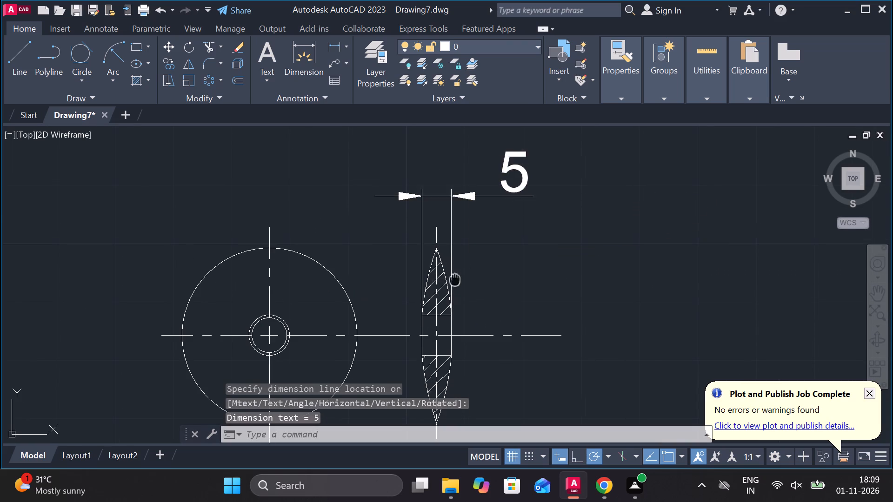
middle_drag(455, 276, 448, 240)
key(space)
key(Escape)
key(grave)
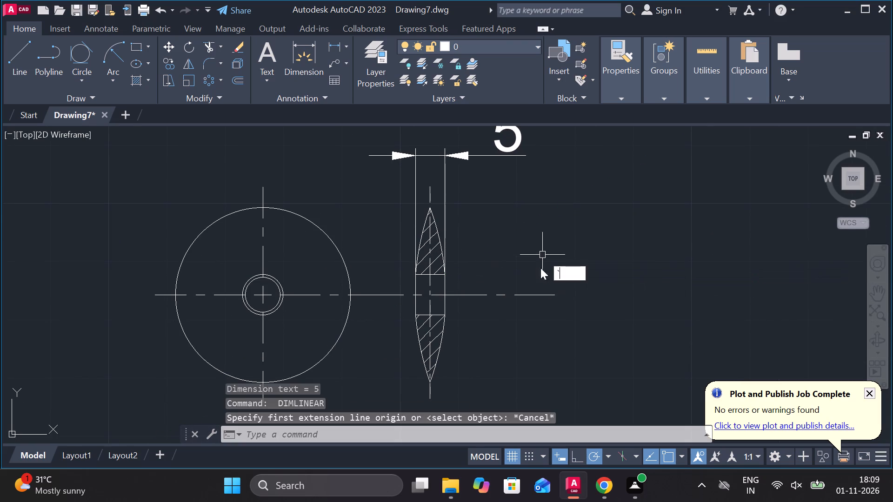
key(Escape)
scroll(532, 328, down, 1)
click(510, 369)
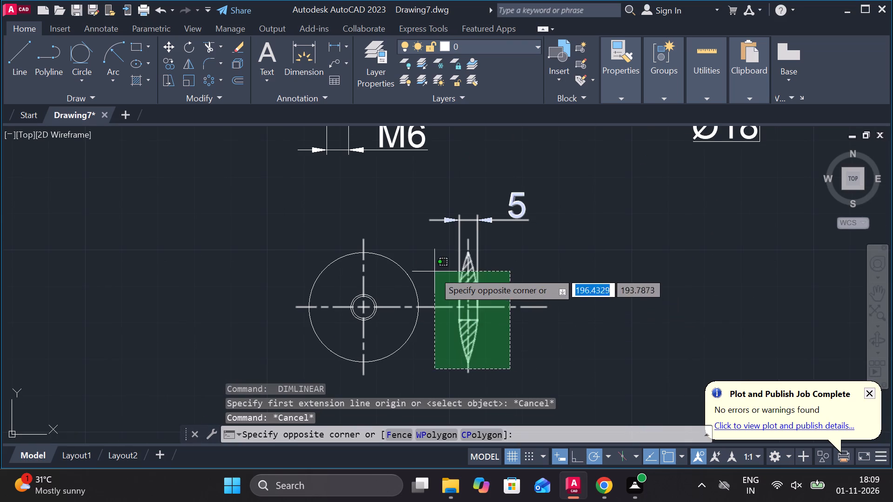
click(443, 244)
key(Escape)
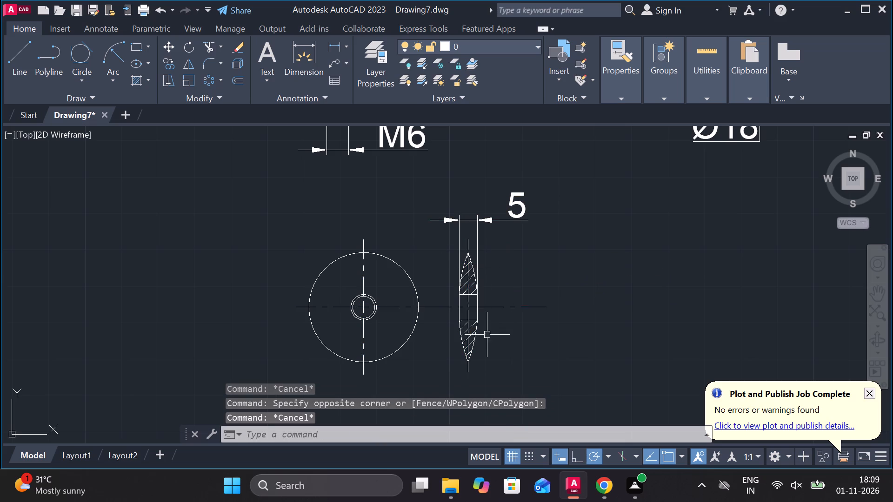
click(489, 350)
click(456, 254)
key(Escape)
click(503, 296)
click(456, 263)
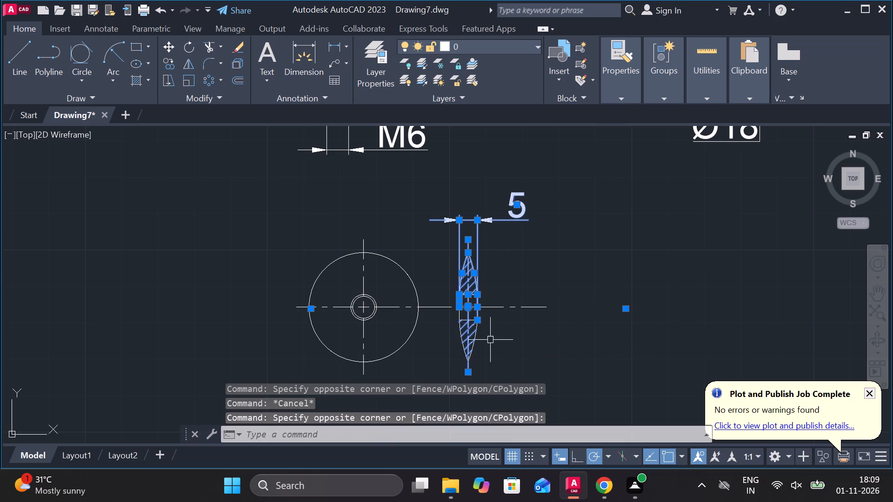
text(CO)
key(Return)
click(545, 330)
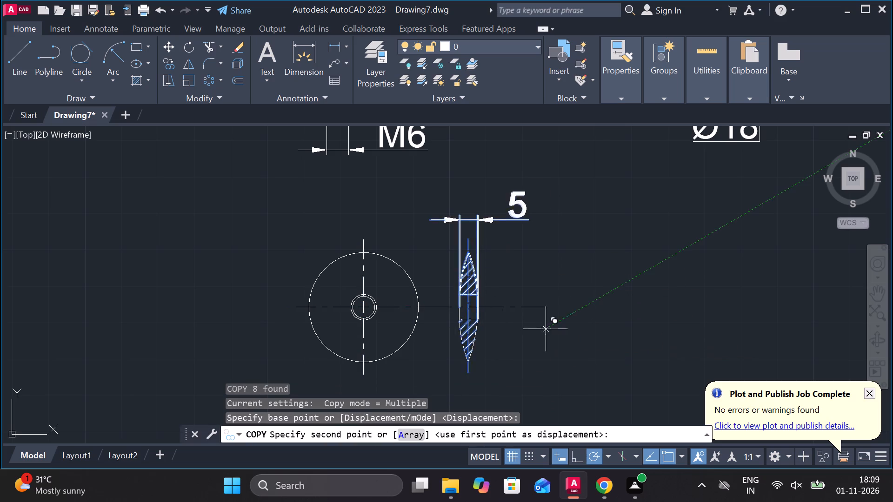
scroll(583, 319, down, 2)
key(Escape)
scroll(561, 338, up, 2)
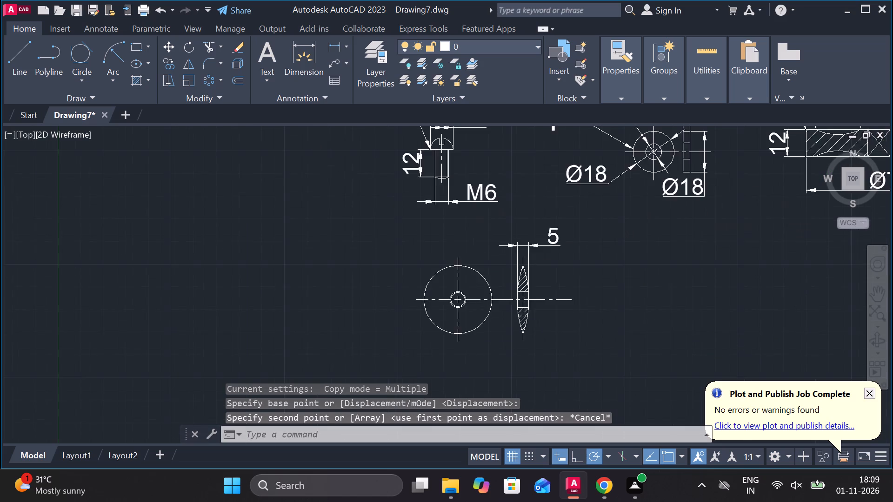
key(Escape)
Copy the hatched side view with its width dimension and centre lines to the empty area below the original screw drawing.
click(560, 349)
click(471, 209)
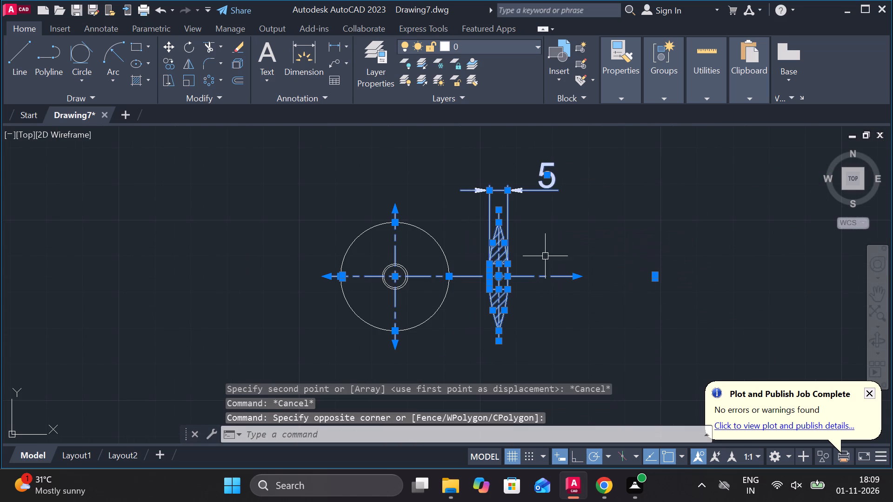
text(CO)
key(Return)
click(563, 273)
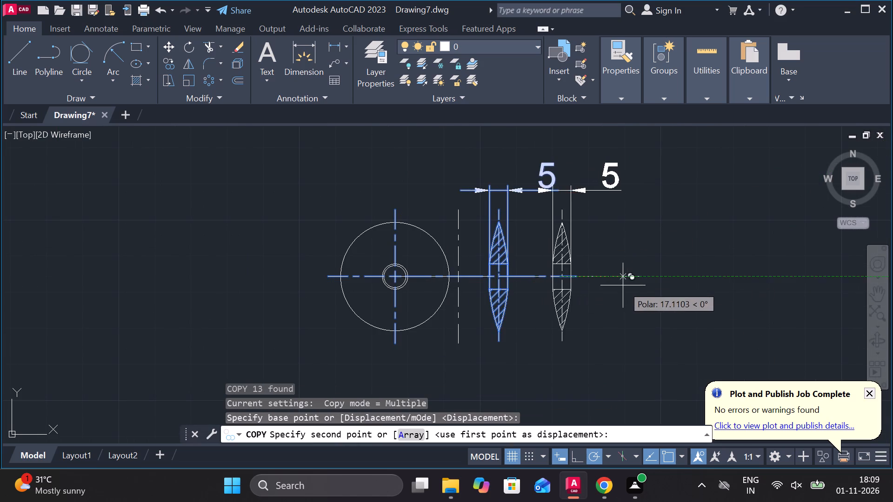
scroll(623, 285, down, 3)
middle_drag(367, 204, 400, 268)
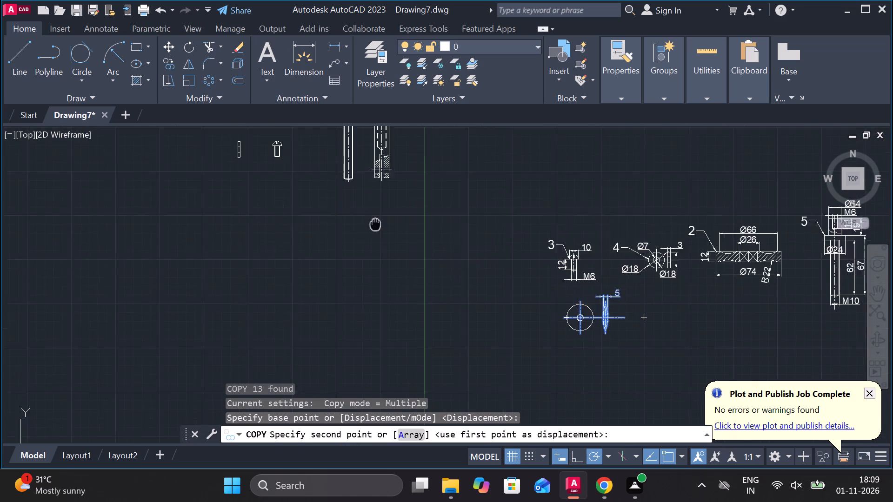
middle_drag(400, 268, 432, 354)
scroll(390, 335, up, 2)
middle_drag(364, 335, 375, 317)
click(358, 292)
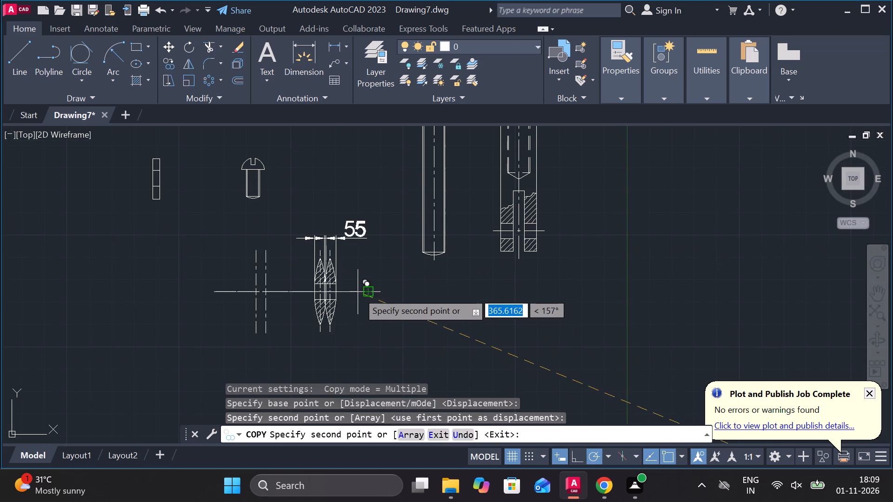
key(Escape)
Erase the width dimension and the circle's centre mark lines from the new copy, keeping only the hatched side profile.
click(349, 233)
text(E)
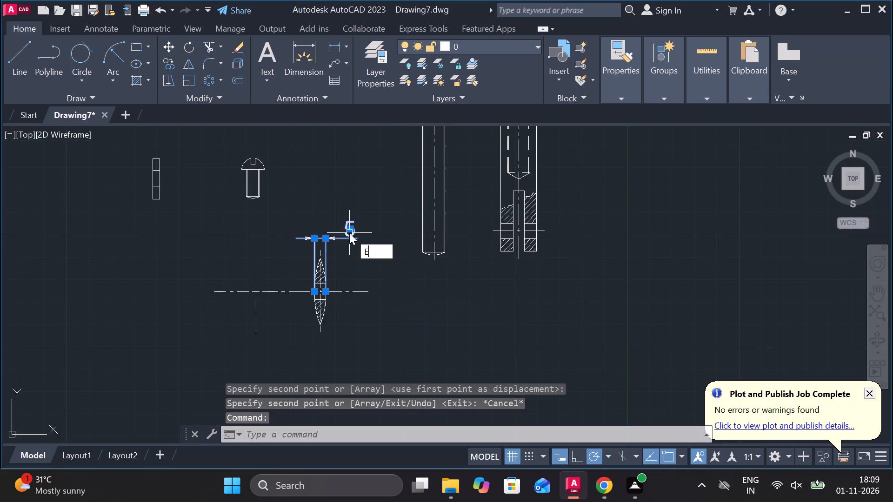
key(space)
click(260, 293)
text(E)
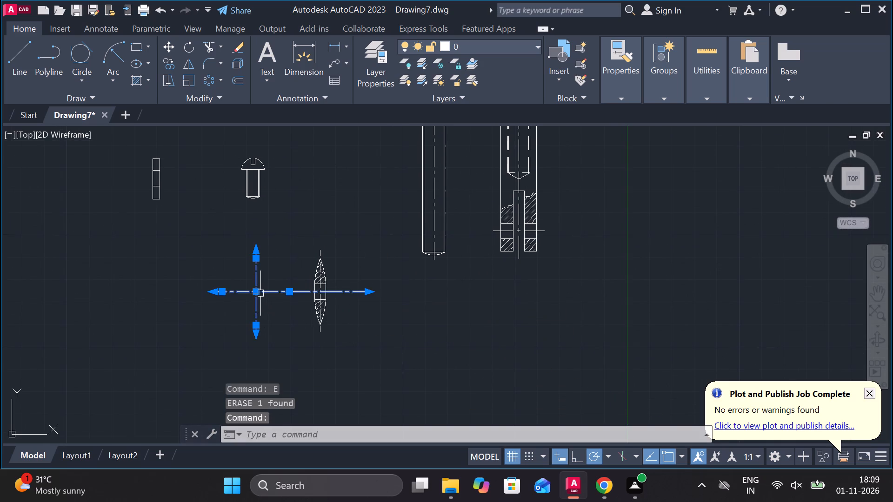
key(space)
Add a vertical linear dimension across the bore of the dimensioned side view, placed just to the right of the profile.
scroll(260, 293, down, 2)
scroll(380, 314, down, 1)
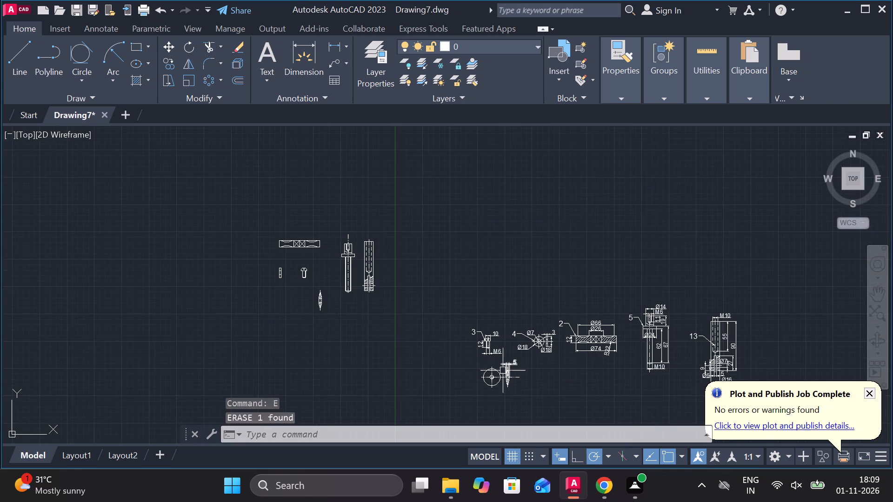
scroll(503, 370, up, 4)
middle_drag(525, 381, 520, 380)
middle_drag(517, 370, 496, 263)
scroll(491, 300, up, 1)
key(Escape)
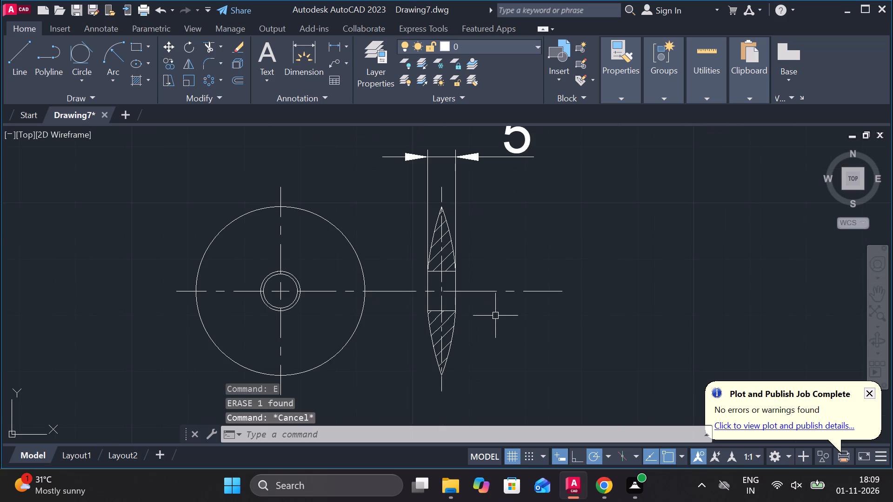
click(334, 48)
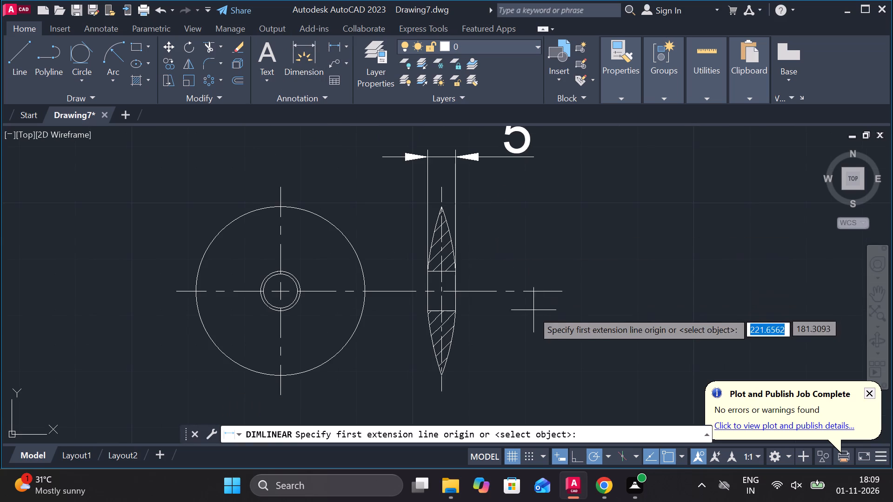
click(459, 273)
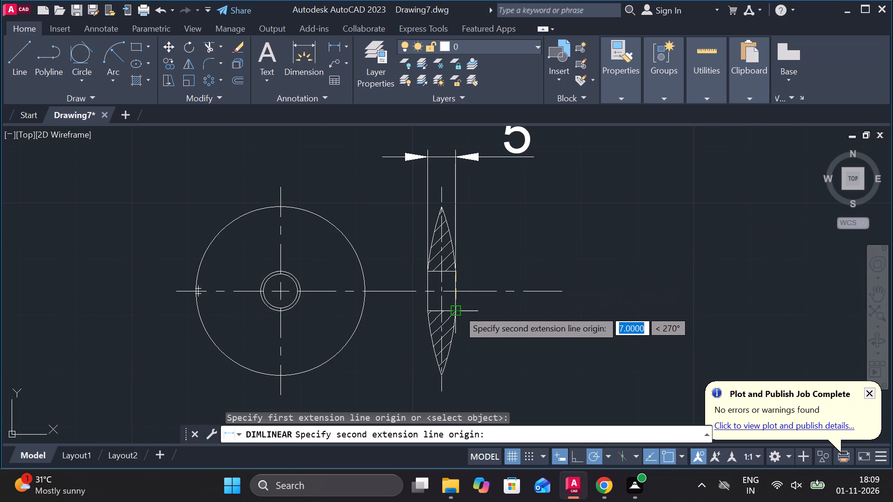
click(458, 310)
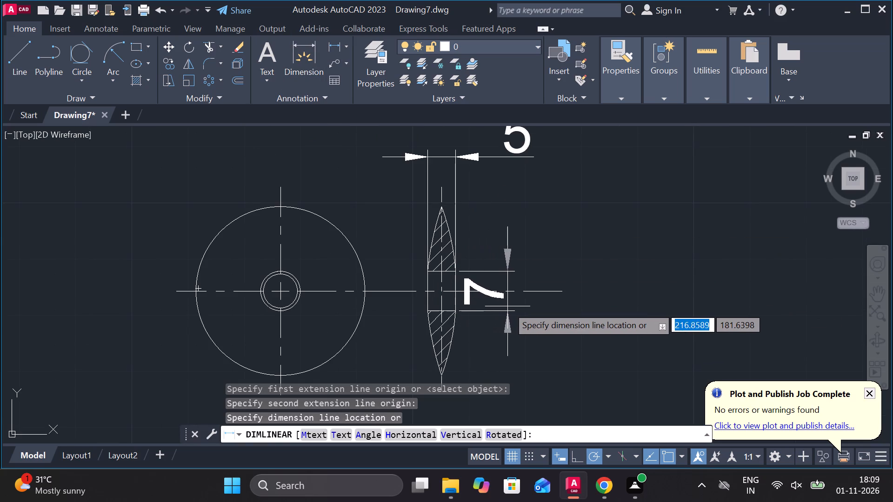
click(510, 306)
key(Escape)
Insert a diameter symbol before the value of the side view's bore dimension.
double_click(493, 298)
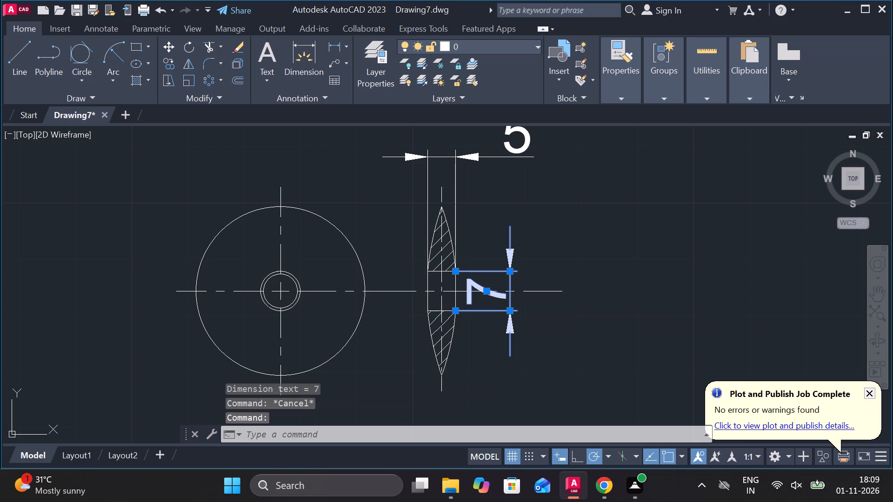
click(596, 81)
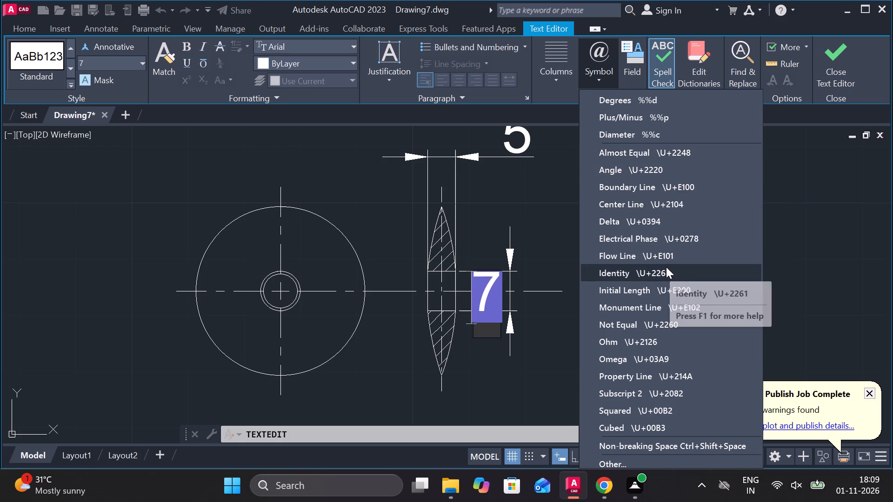
click(636, 139)
click(824, 78)
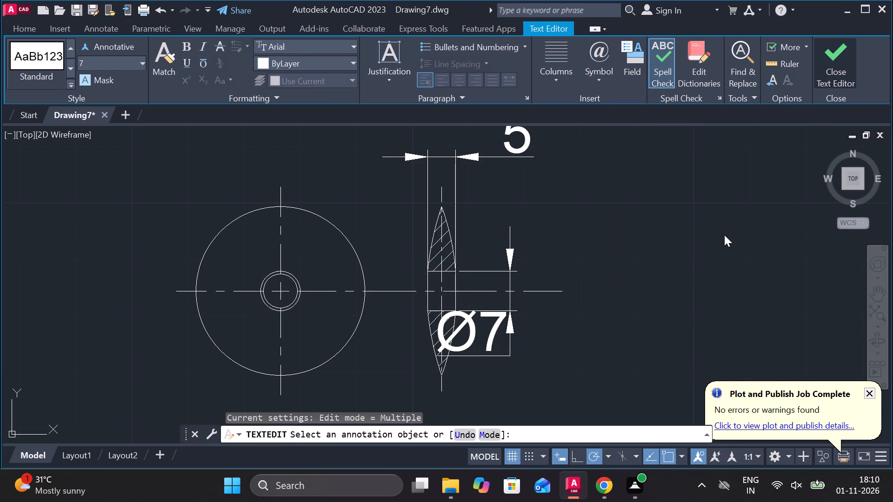
key(Escape)
Move the side view's Ø7 bore dimension text up to the end of its upper arrow line, clear of the hatching.
click(484, 325)
key(Escape)
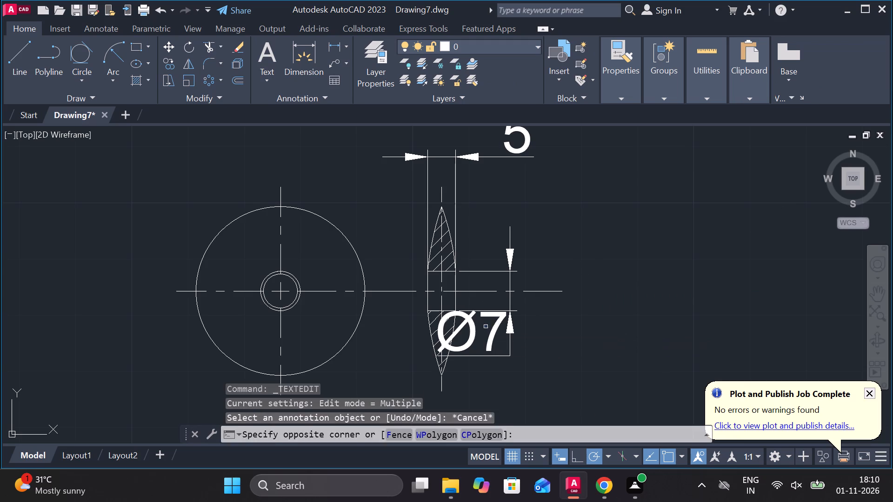
click(496, 328)
click(474, 331)
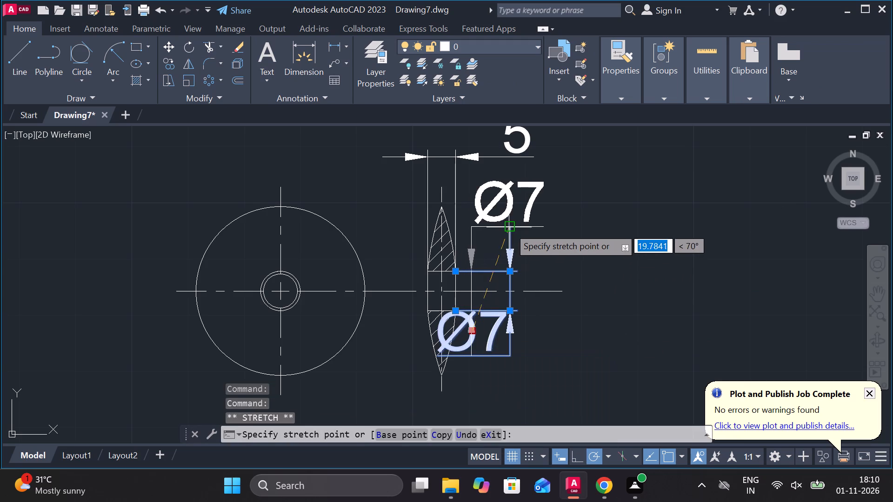
click(509, 227)
key(Escape)
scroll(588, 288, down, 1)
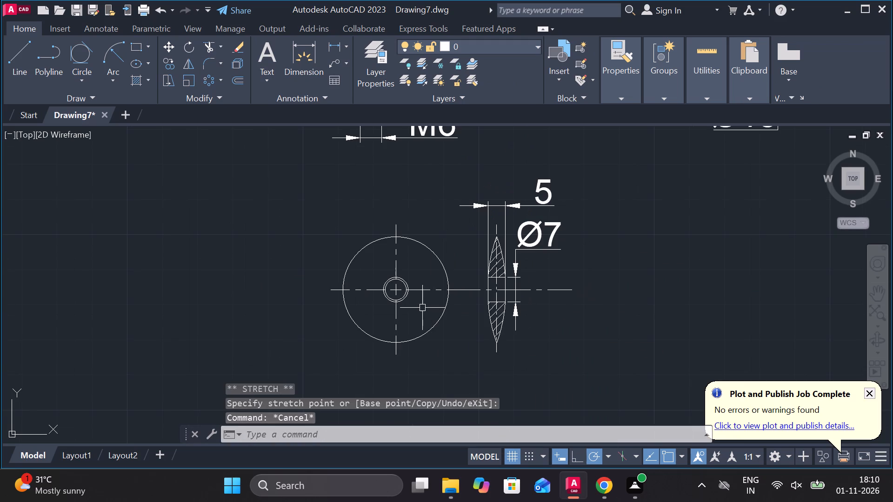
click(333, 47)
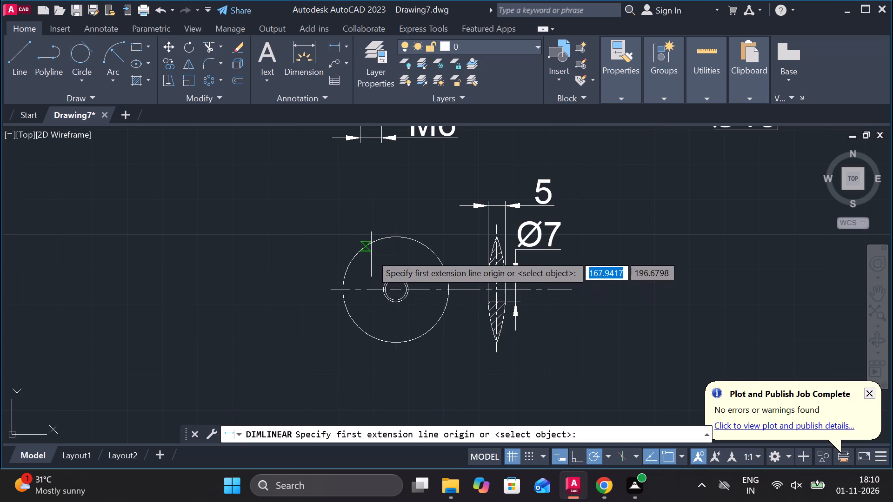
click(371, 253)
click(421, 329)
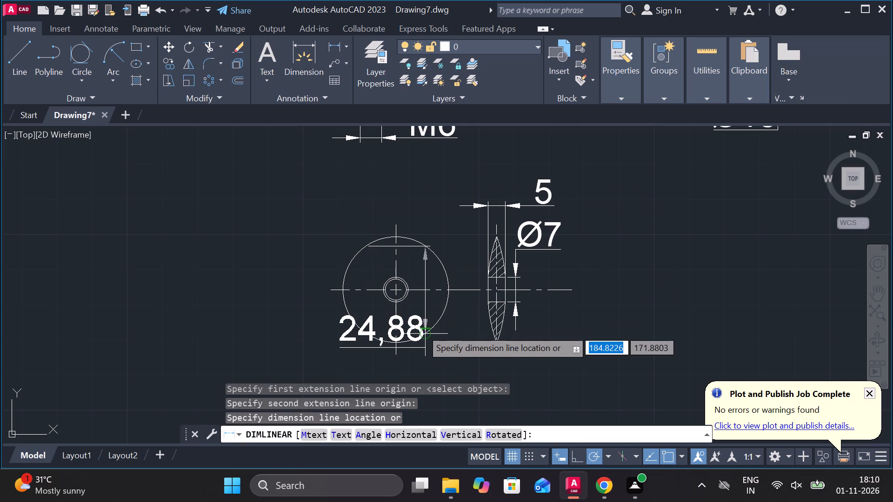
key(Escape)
Add an aligned dimension between the large circle's top and bottom points, placed to the left of the front view.
click(349, 47)
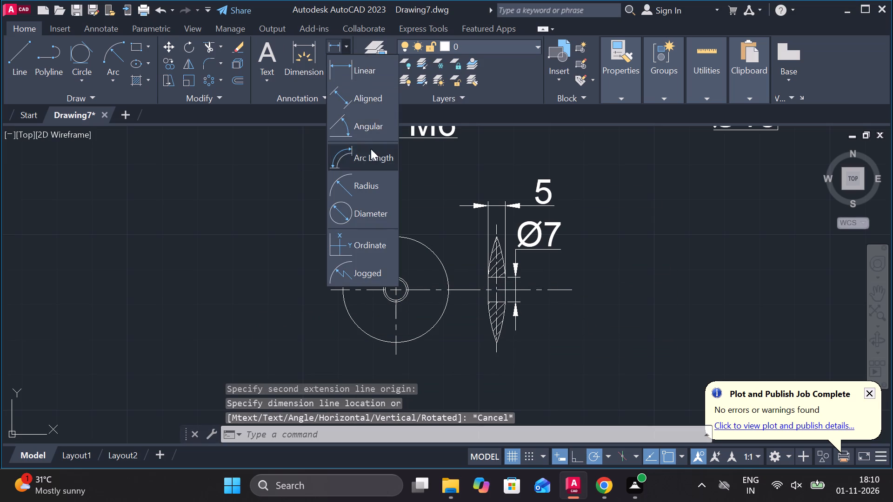
click(360, 107)
click(363, 258)
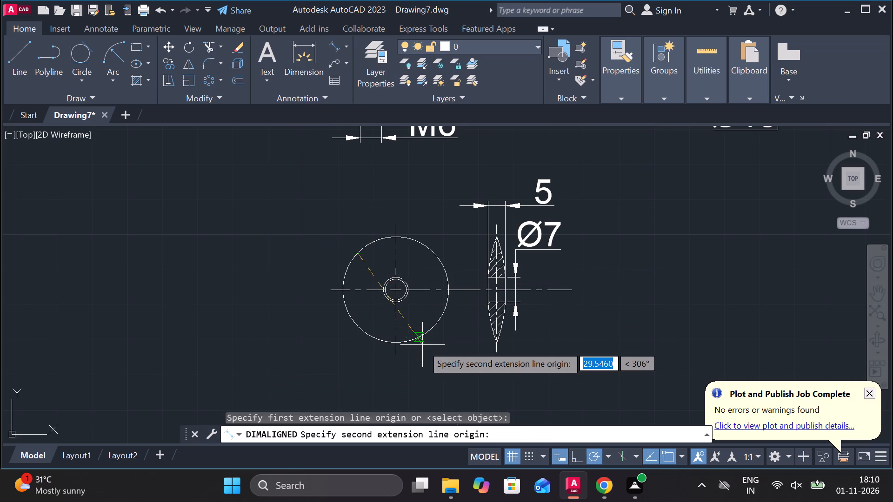
click(424, 341)
key(Escape)
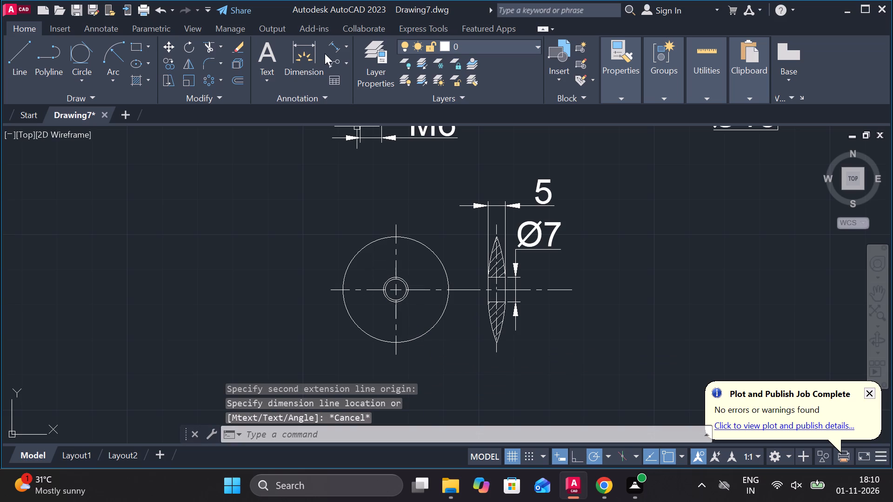
click(332, 48)
click(396, 237)
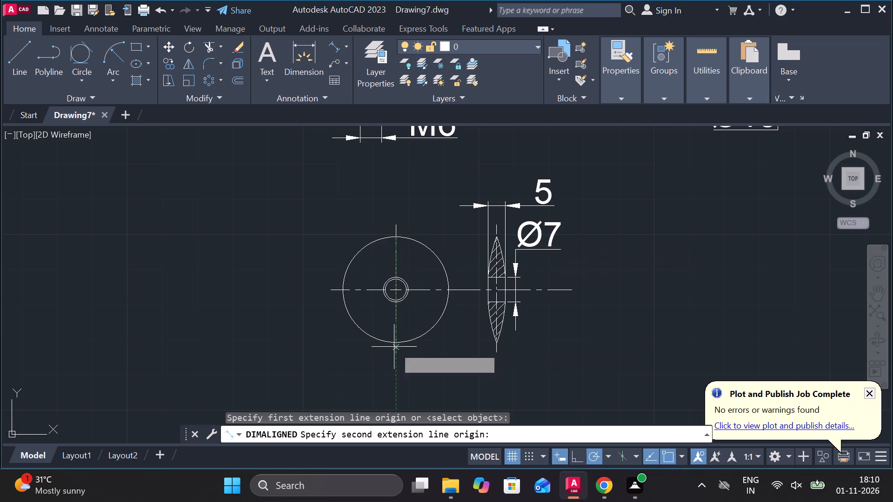
click(397, 345)
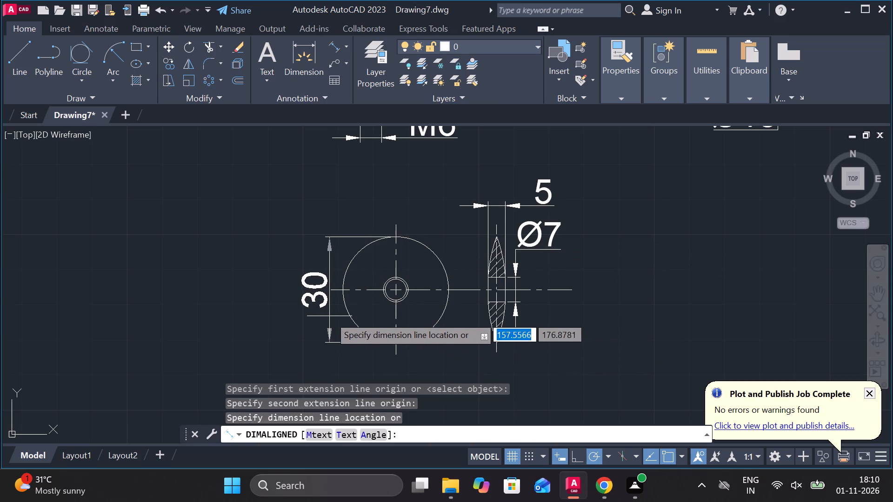
click(329, 316)
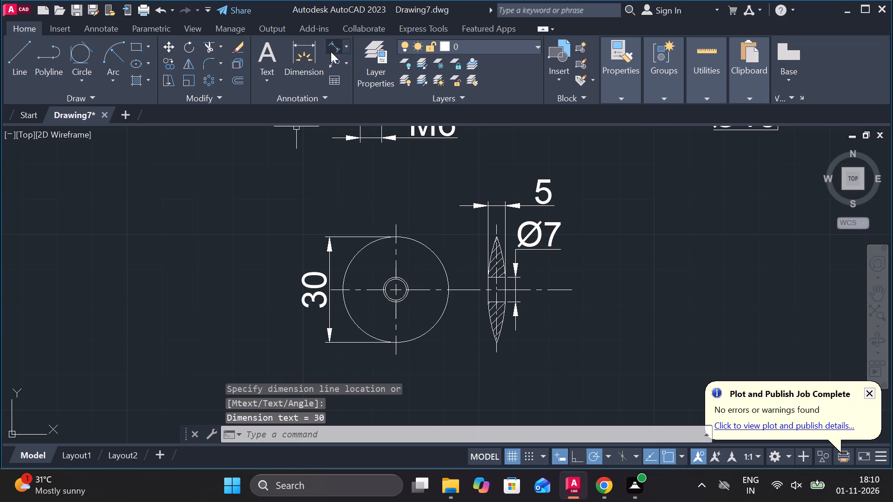
Add a diameter dimension to the larger of the two small concentric circles, placed below and right of the front view.
click(342, 45)
click(350, 45)
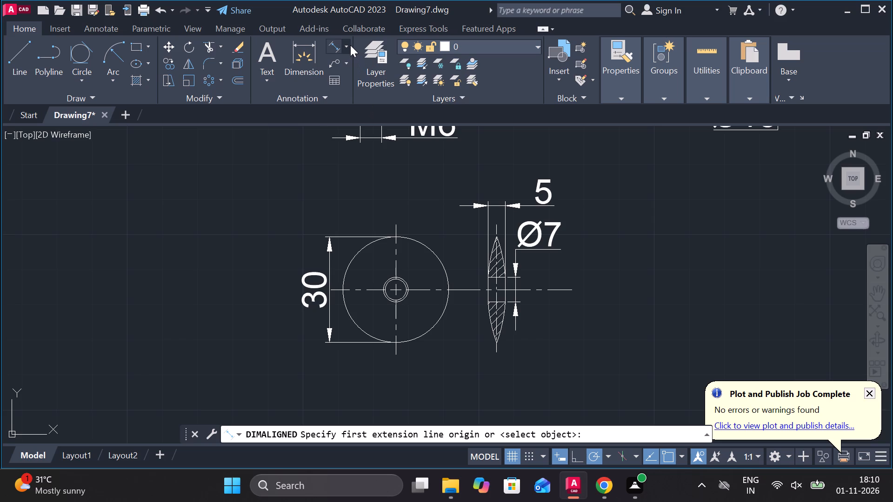
click(366, 216)
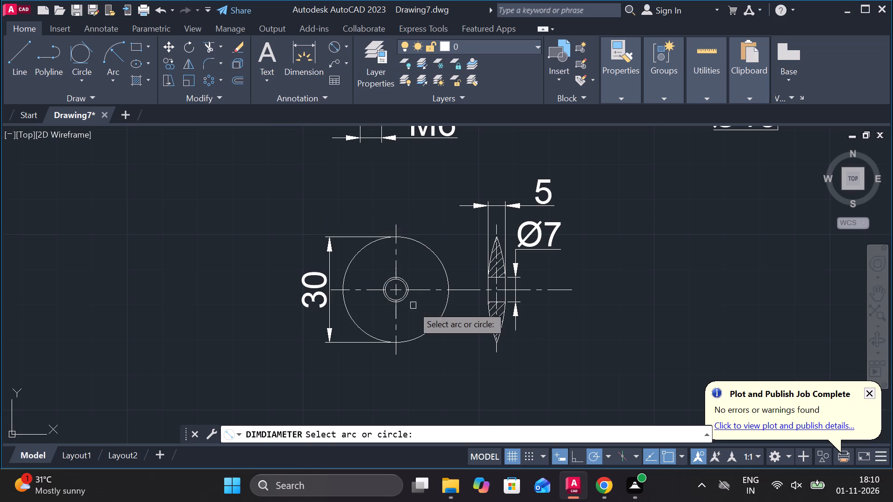
scroll(401, 300, up, 3)
middle_drag(420, 322, 395, 280)
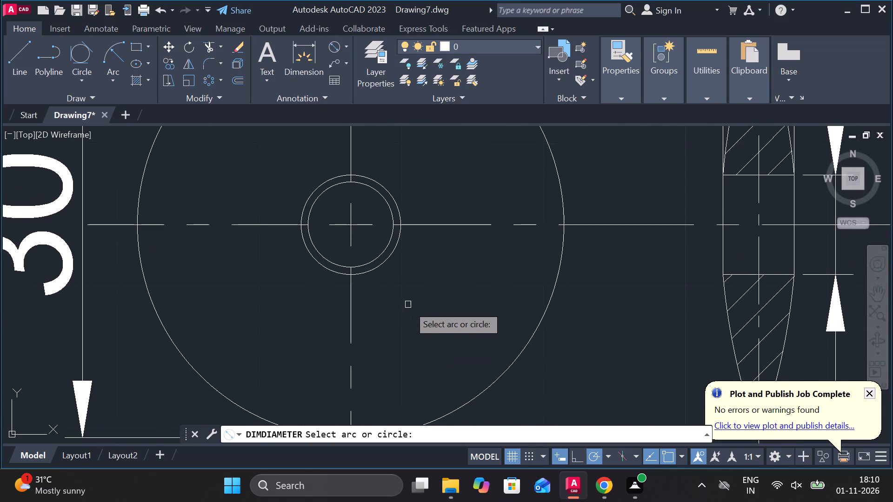
click(387, 262)
scroll(409, 291, down, 1)
middle_drag(423, 354, 403, 234)
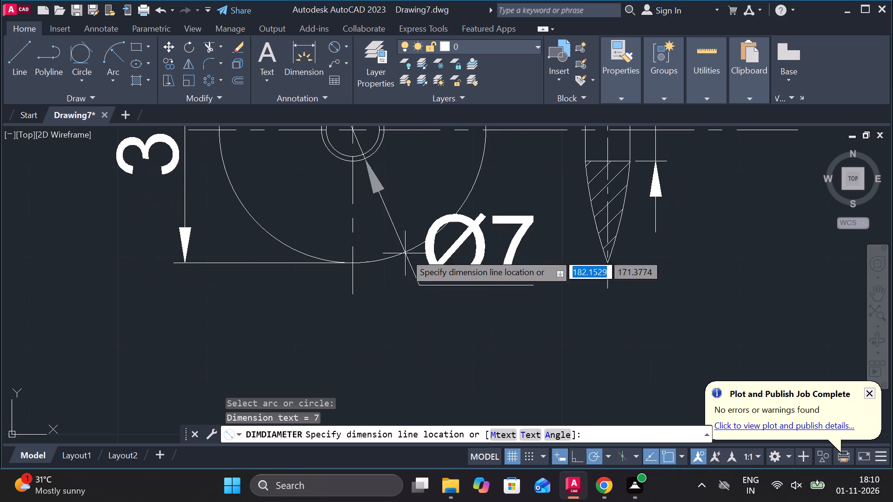
click(434, 318)
Add a diameter dimension to the innermost circle of the front view, placed above the large circle.
middle_drag(395, 270, 413, 376)
key(space)
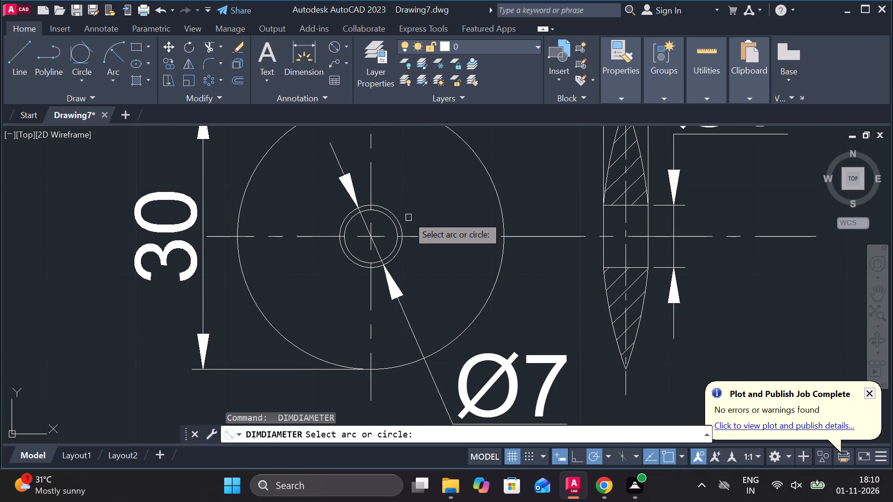
click(389, 220)
middle_drag(423, 176, 435, 319)
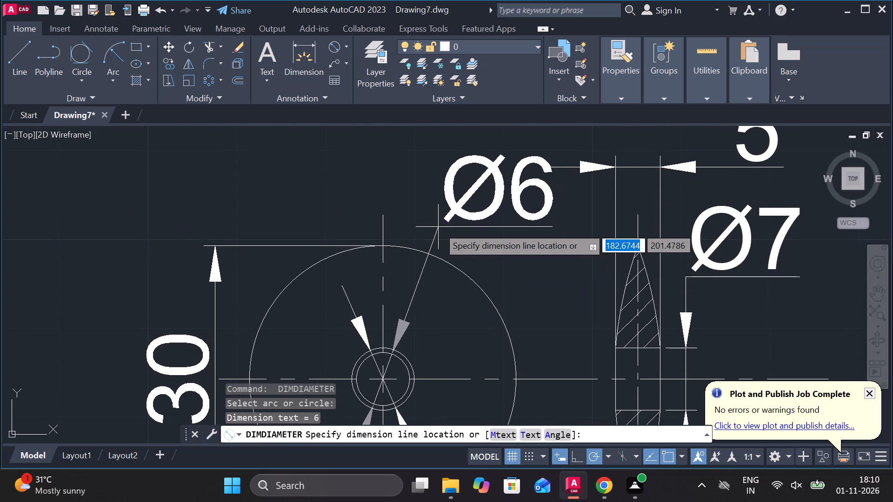
click(410, 221)
Add a multileader from the Ø30 front view's large circle with part number 7 at text height 10, placed above and left.
scroll(435, 236, down, 2)
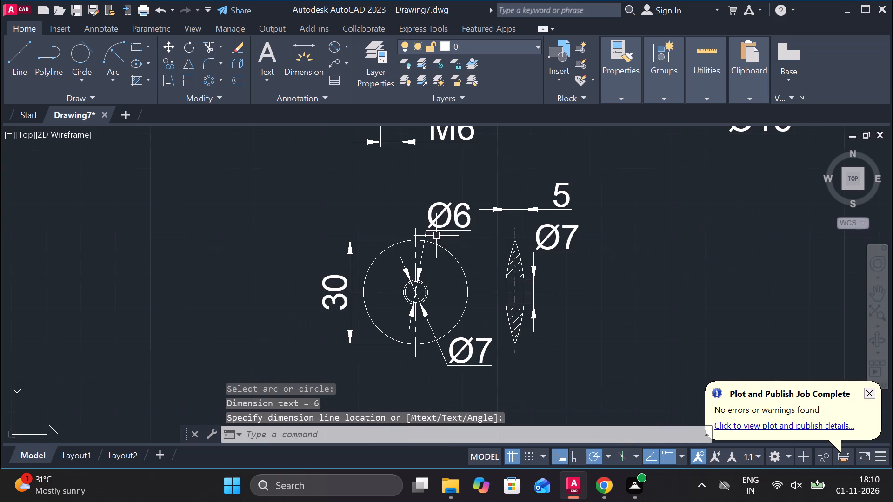
click(340, 65)
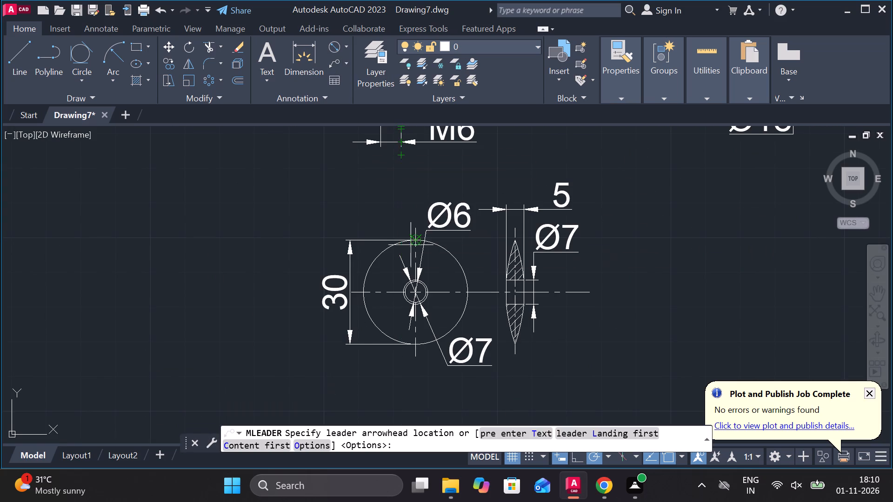
click(400, 245)
click(378, 193)
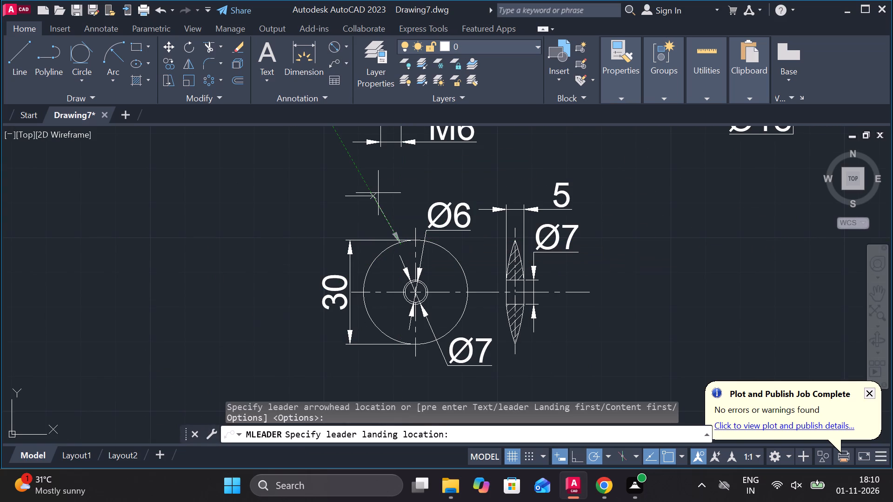
click(90, 61)
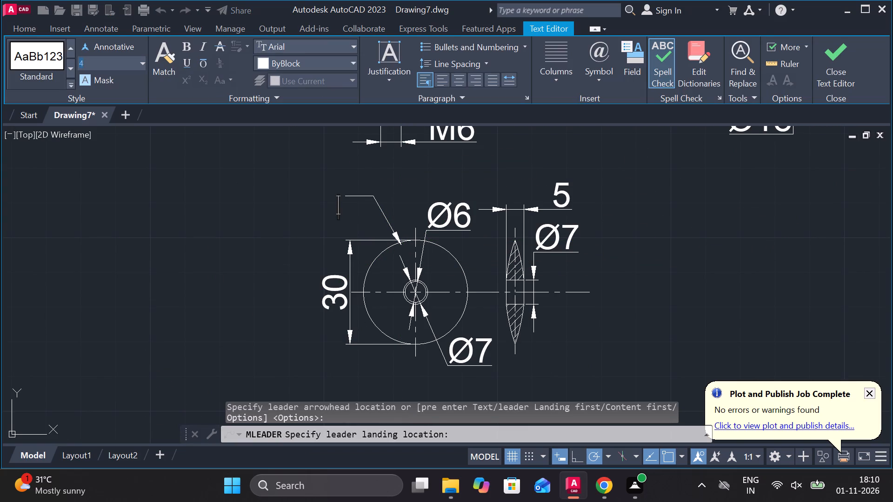
text(10)
key(Return)
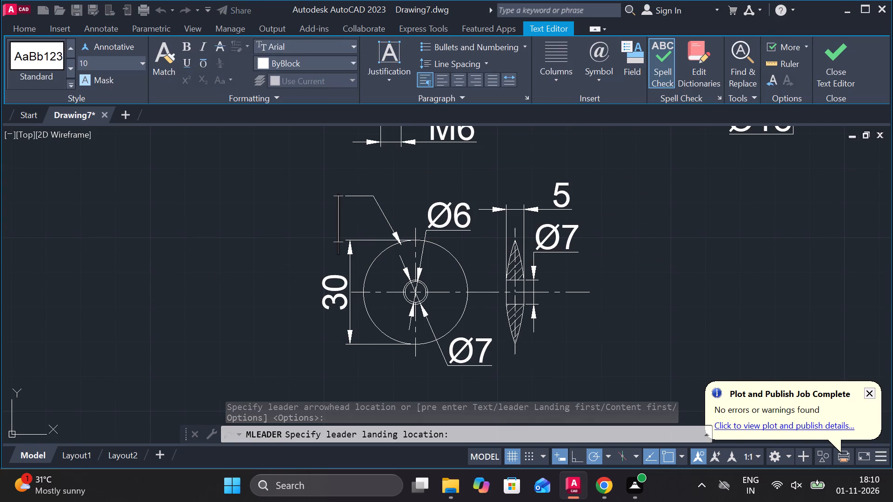
key(7)
click(832, 82)
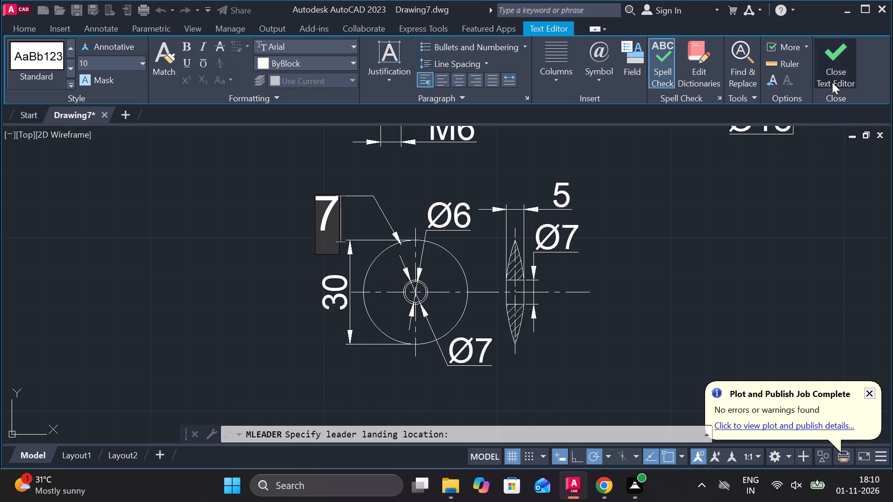
Begin a new part outline in the empty area to the right of part 7 with a vertical line 30 long, drawn downward.
scroll(659, 314, down, 2)
middle_drag(659, 314, 559, 295)
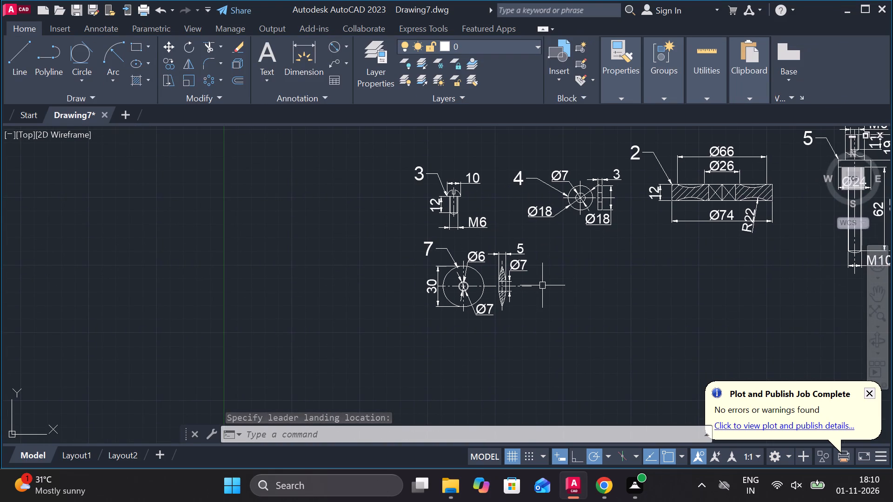
middle_drag(520, 317, 443, 339)
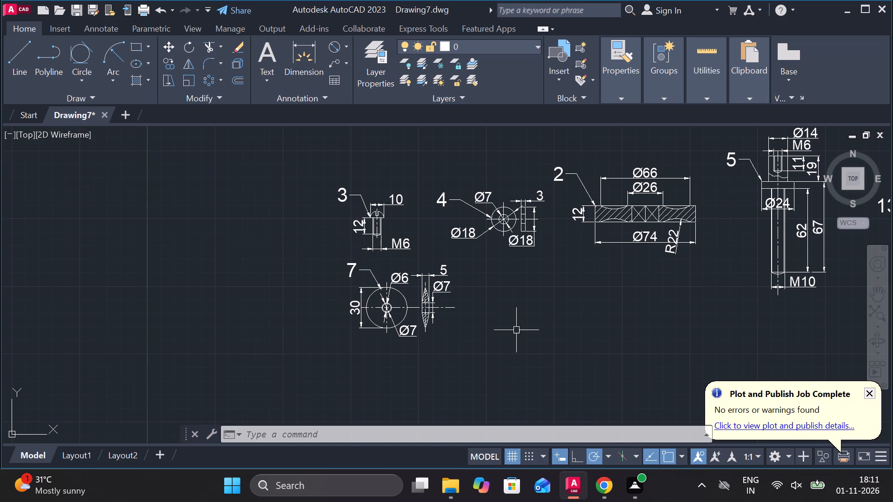
middle_drag(516, 335, 437, 354)
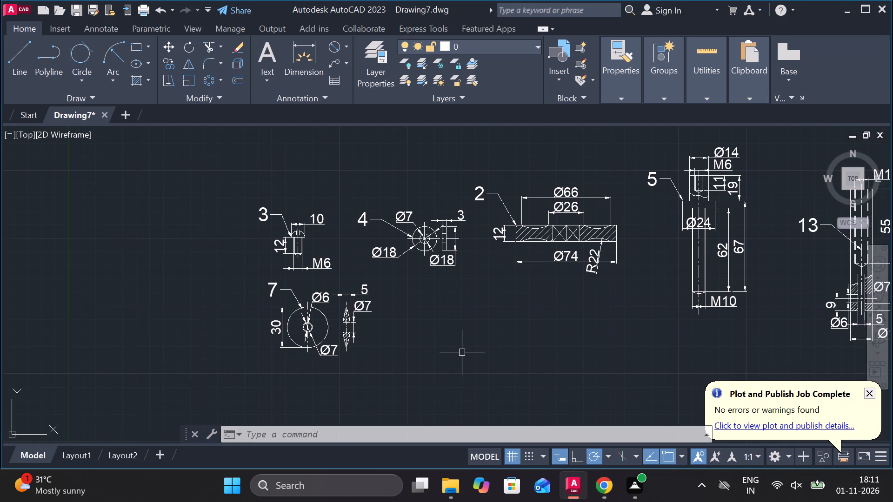
middle_drag(448, 351, 437, 343)
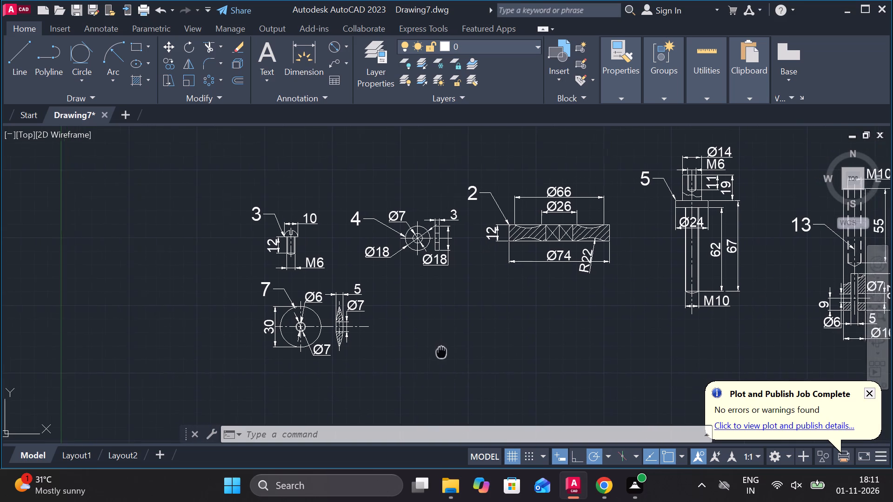
middle_drag(437, 343, 436, 338)
scroll(435, 327, up, 1)
key(l)
key(Return)
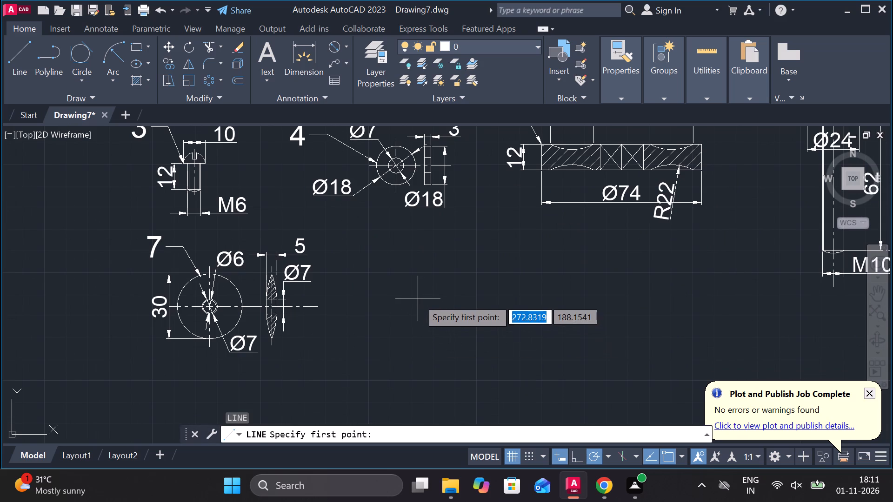
click(423, 264)
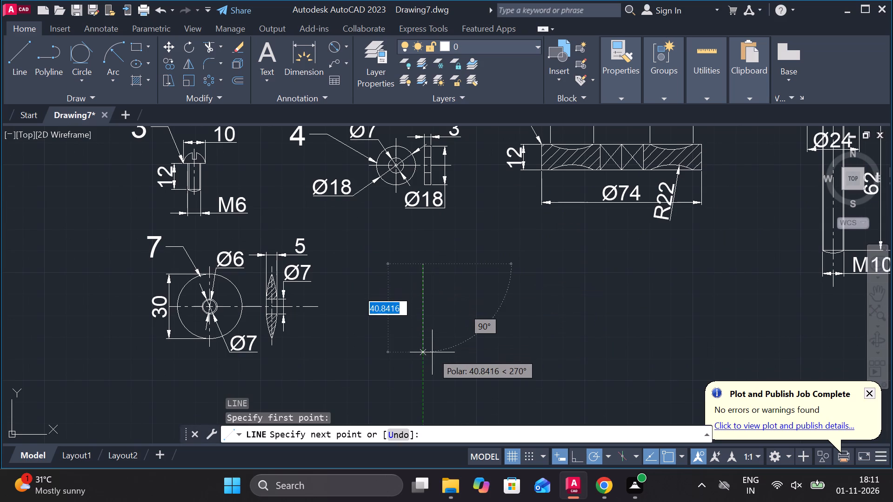
text(30)
key(Return)
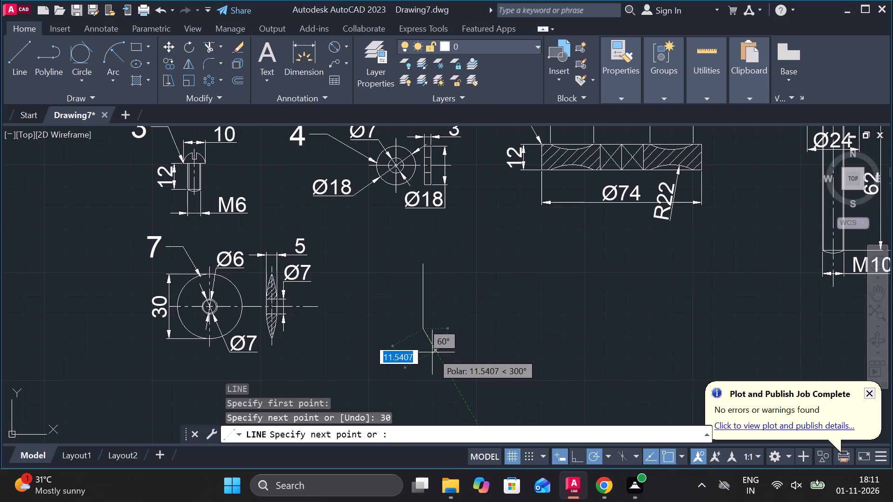
Draw the outline's bottom edge rightward: 5 across, a notch 7 wide and 4 deep, and 12 across.
text(5)
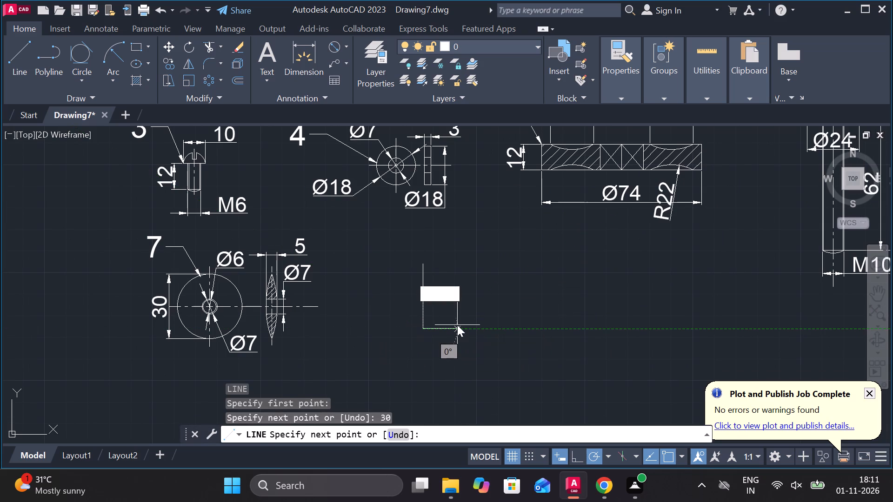
key(space)
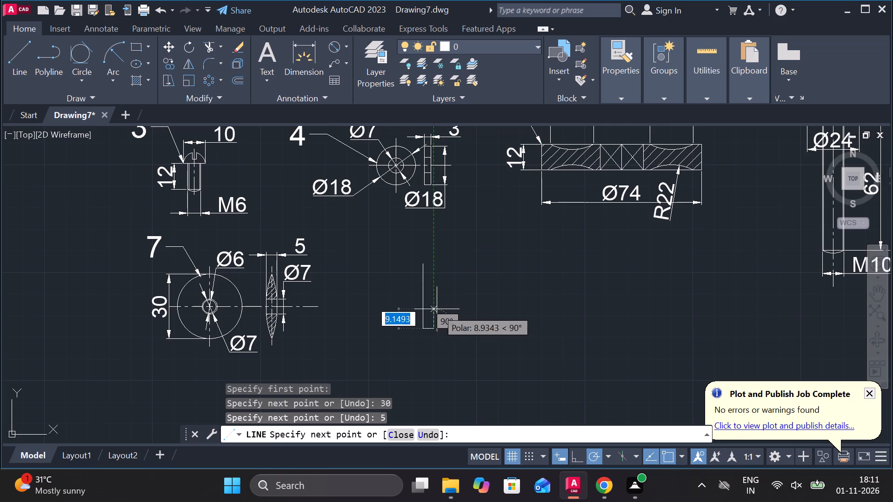
scroll(437, 309, up, 2)
text(4)
key(space)
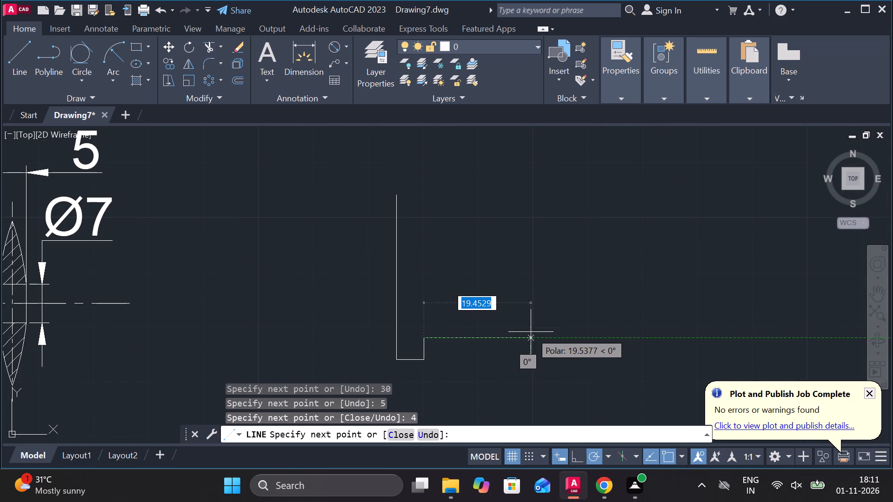
text(7)
key(space)
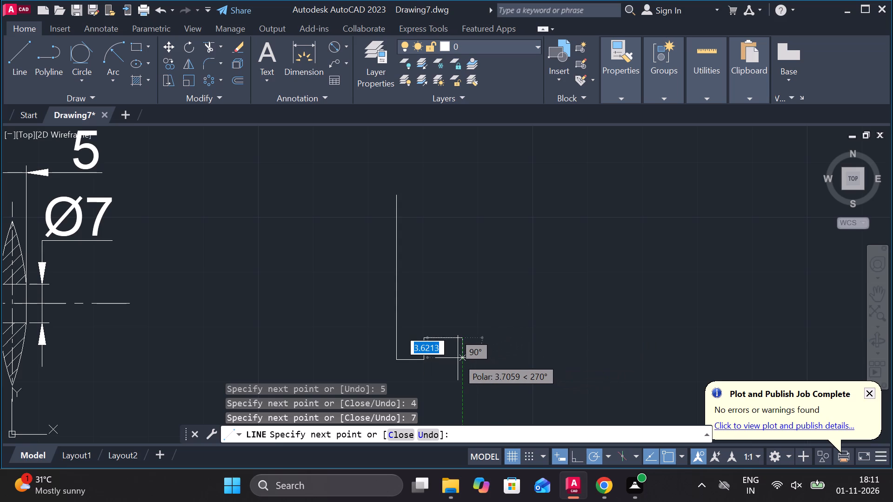
text(4)
key(space)
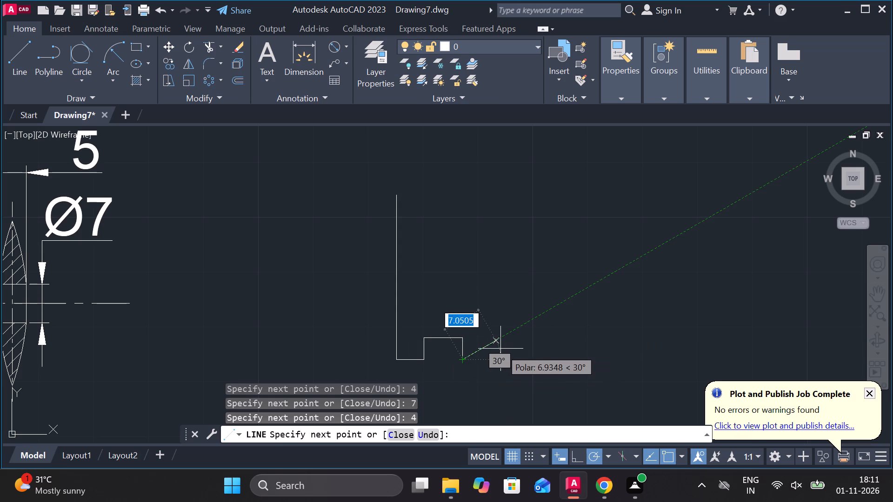
text(12)
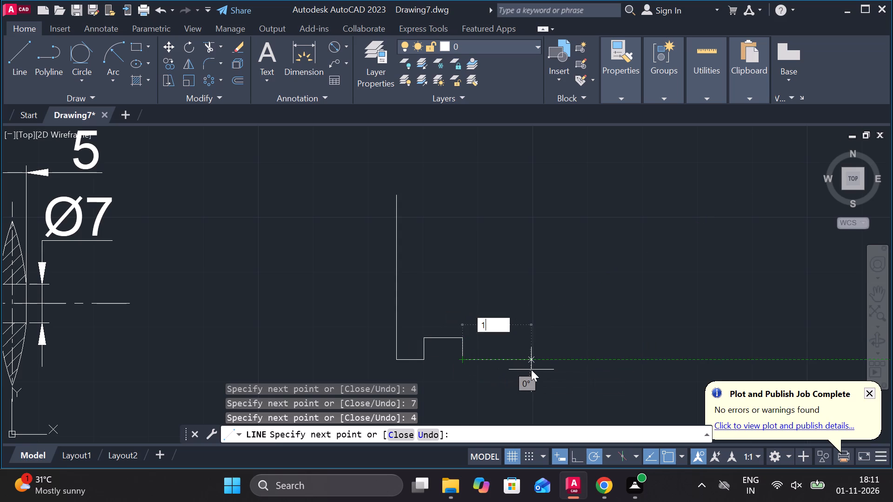
key(space)
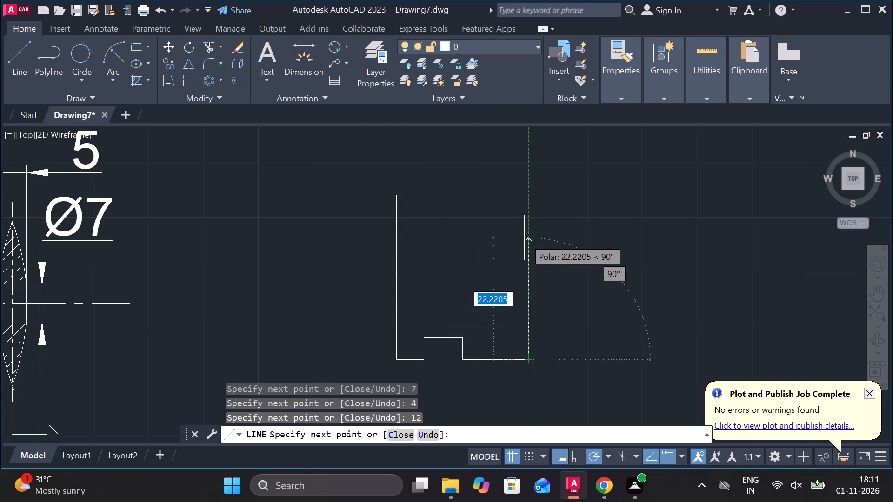
Close the outline with a 30-high right side and a top edge of 12, a notch 7 wide and 4 deep, back to the start.
text(30)
key(Return)
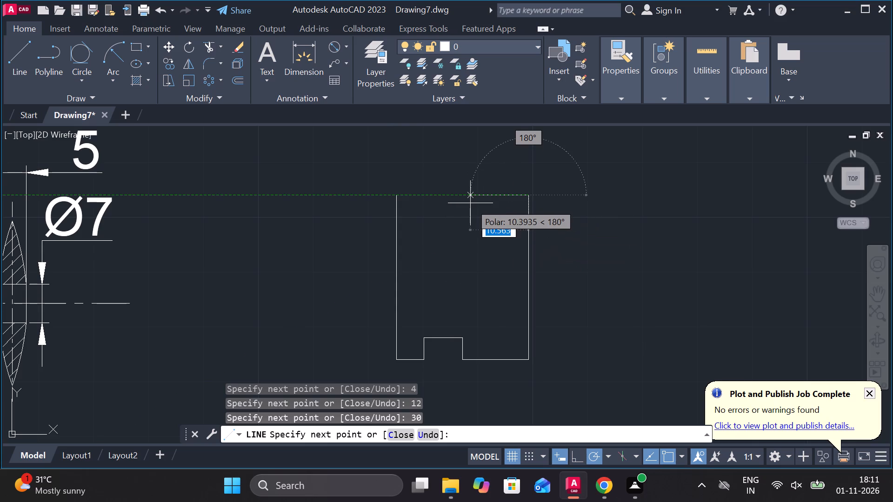
text(12)
key(space)
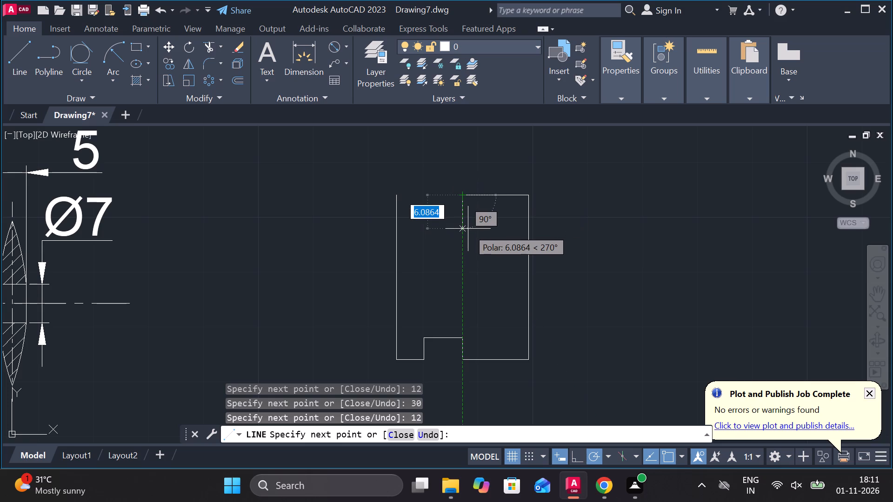
text(4)
key(space)
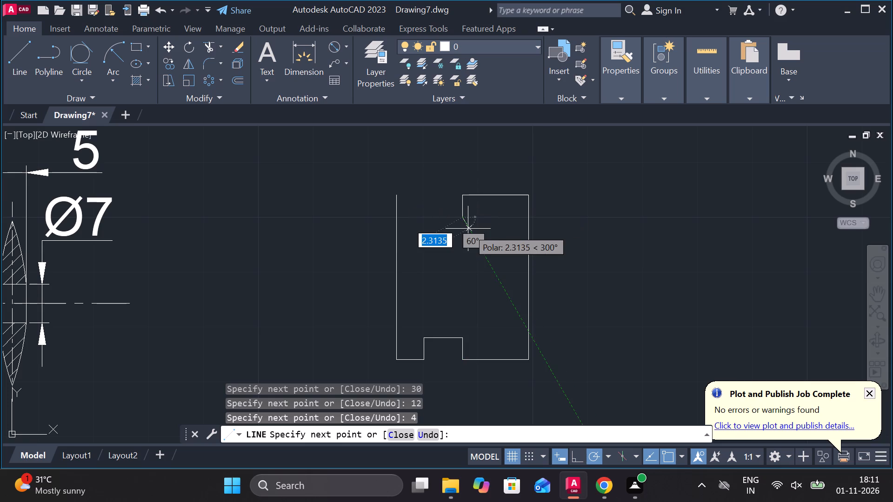
text(7)
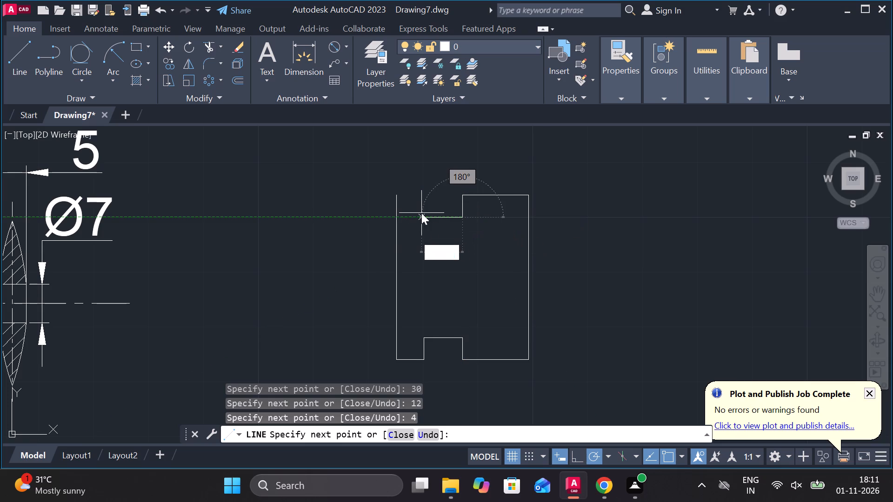
key(space)
text(4)
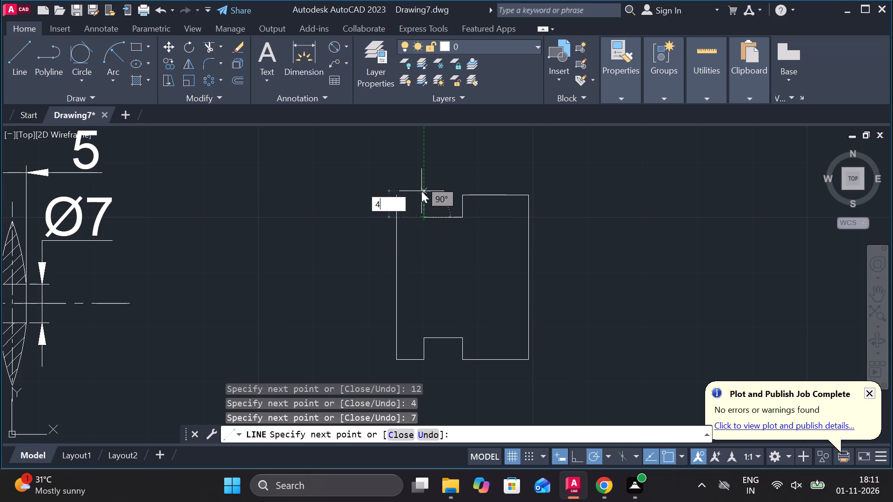
key(space)
click(394, 195)
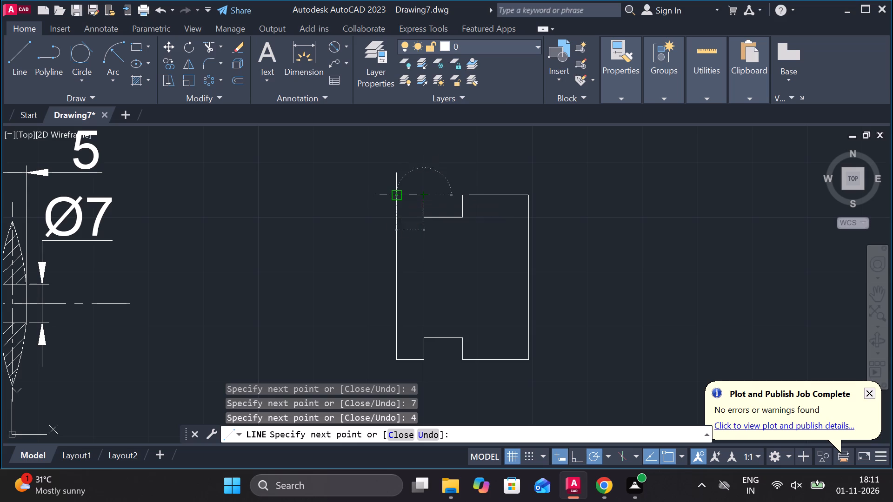
key(Escape)
Draw a horizontal line across the new outline between the midpoints of its left and right sides.
middle_drag(522, 277, 500, 258)
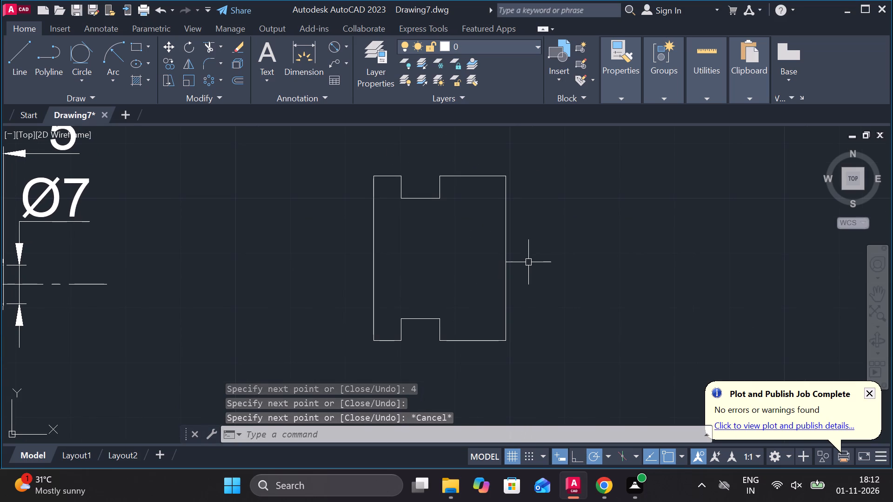
key(l)
key(Return)
click(375, 260)
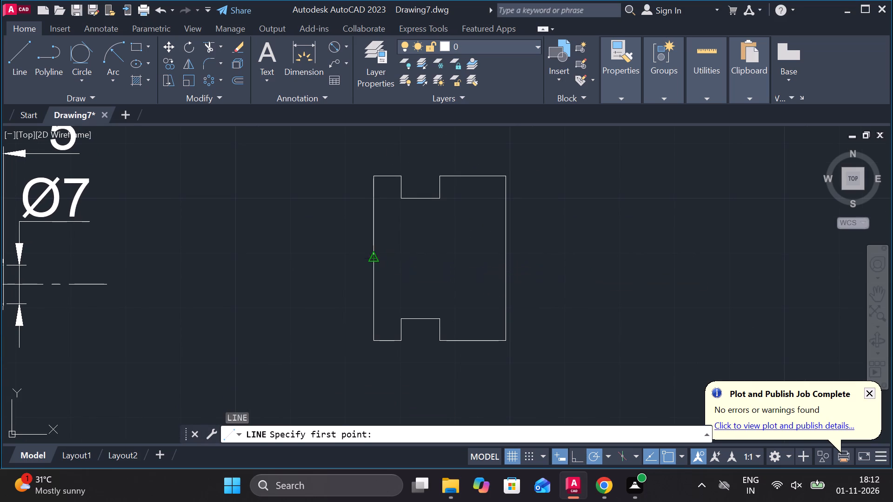
click(509, 255)
key(Escape)
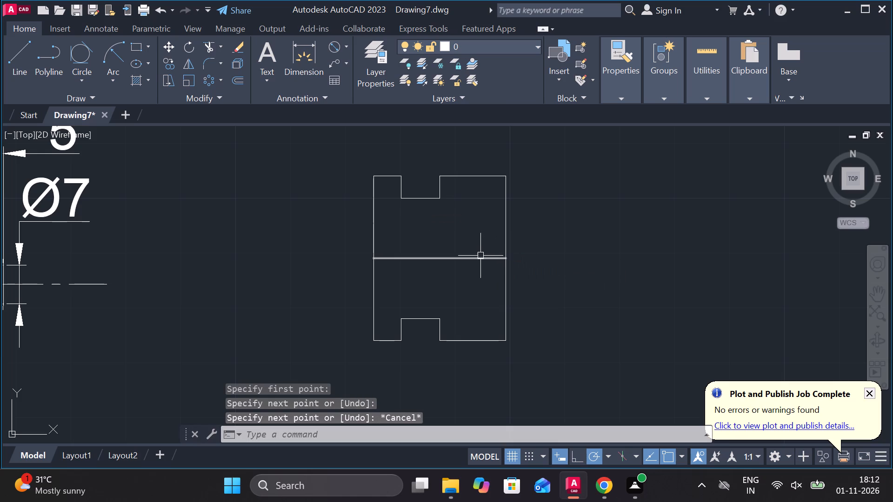
Offset the outline's horizontal middle line upward by 4.
click(480, 256)
key(o)
key(Return)
key(Return)
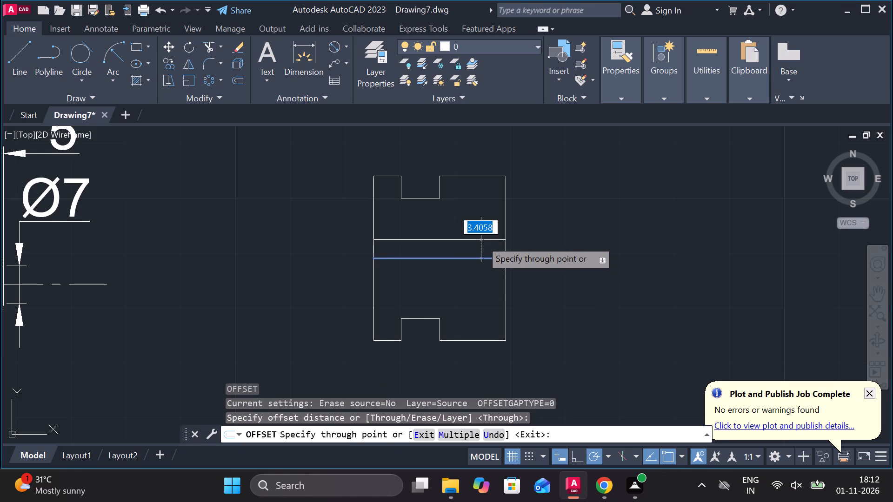
text(4)
key(space)
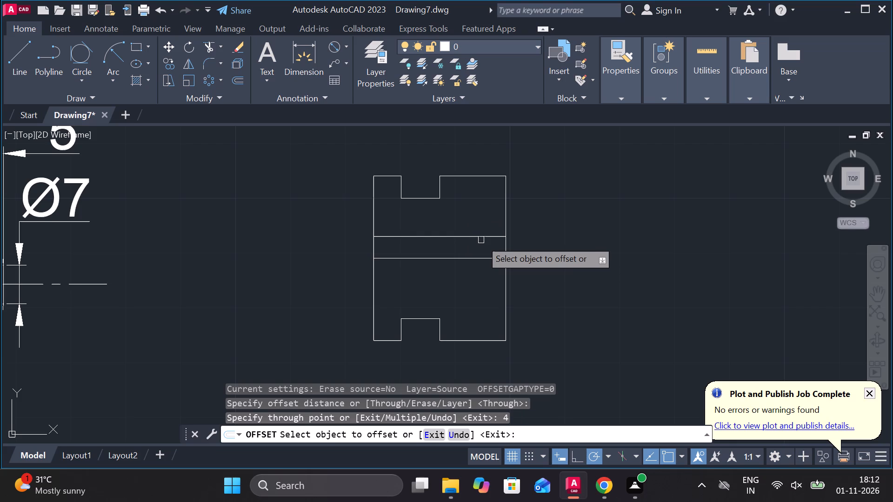
key(Escape)
Change the linetype of the outline's horizontal middle line to CENTER2.
click(470, 257)
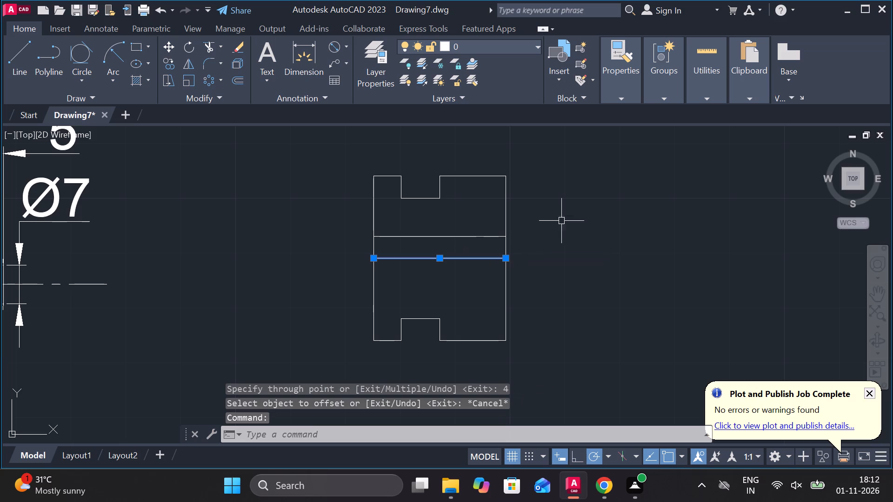
click(616, 96)
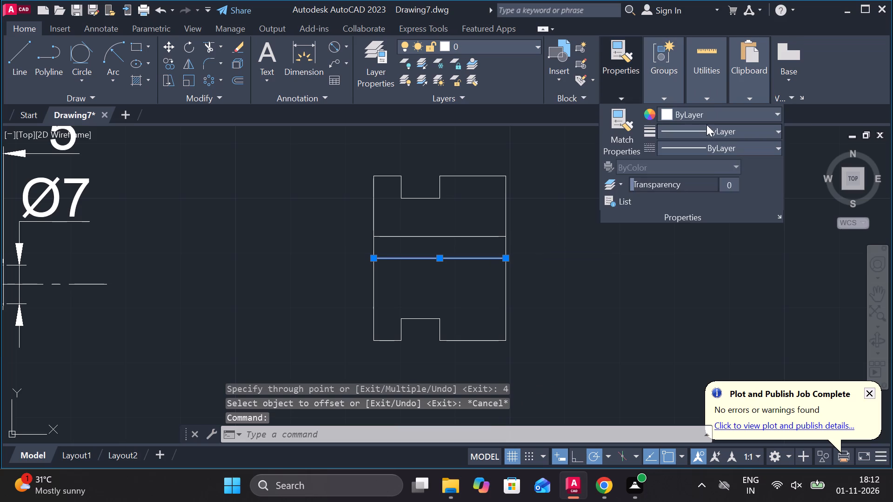
click(716, 143)
click(715, 203)
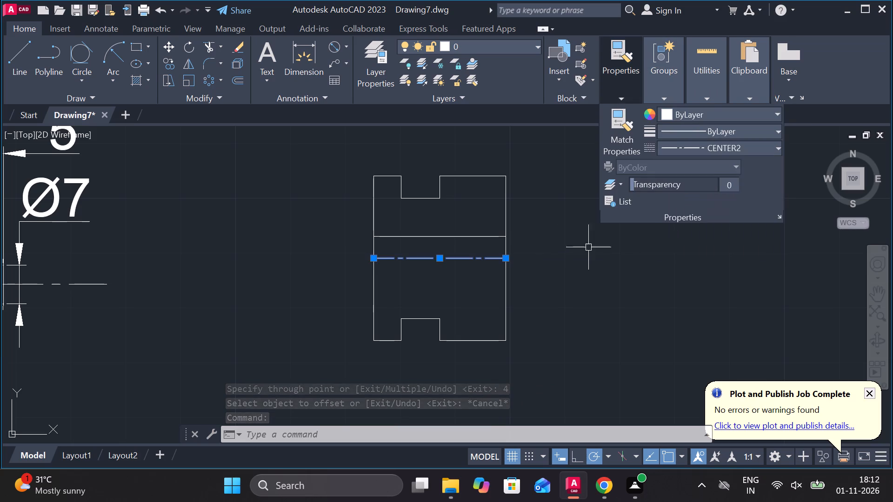
key(Escape)
middle_drag(550, 334, 616, 323)
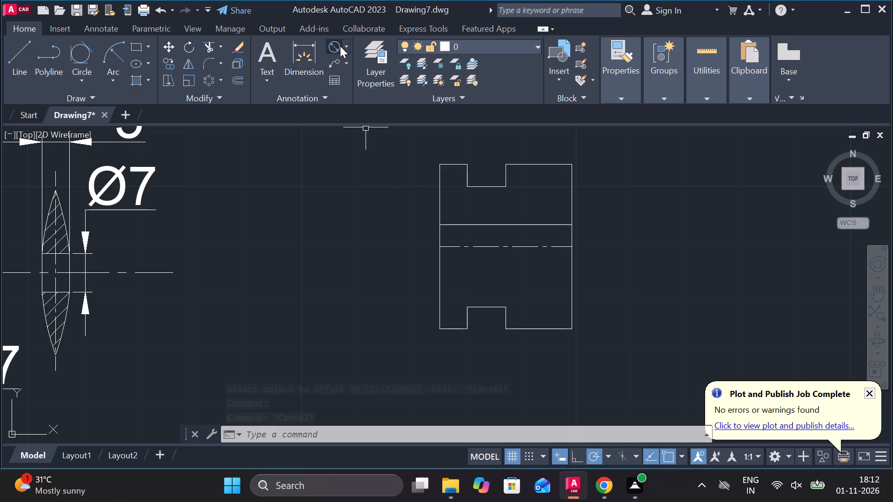
Hatch the area between the notched top edge and the offset line above the centre line with the ANSI31 pattern.
click(132, 82)
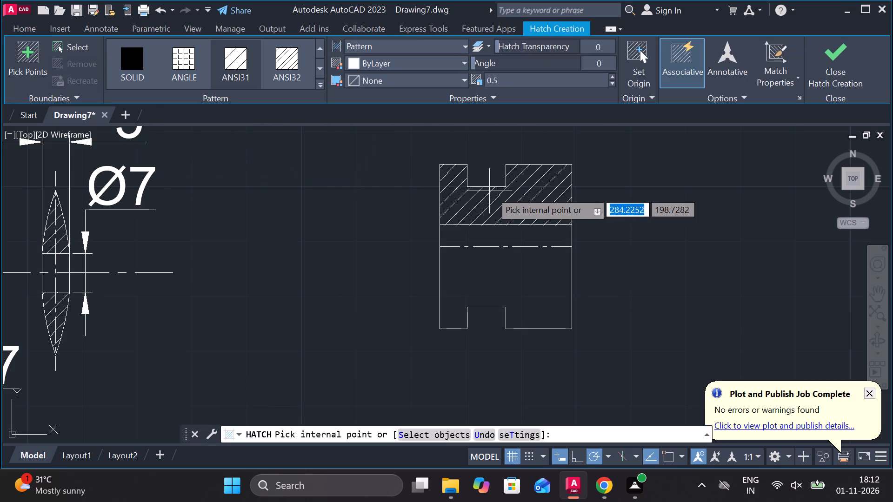
click(518, 194)
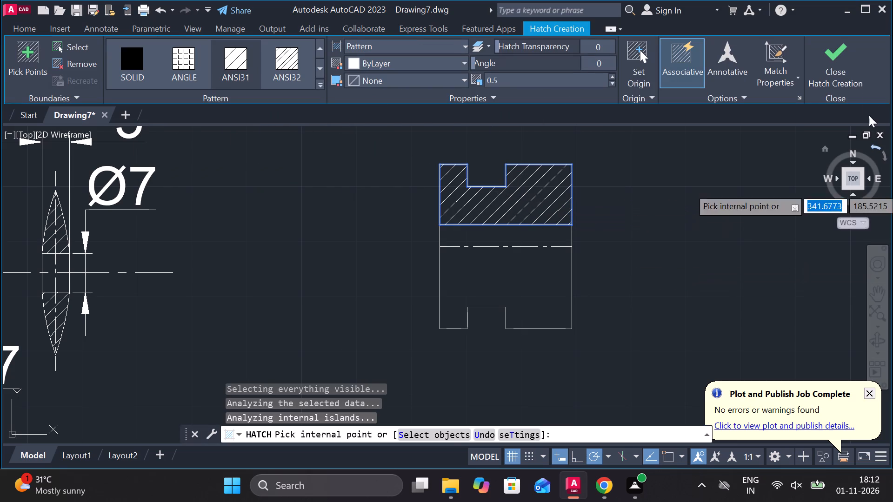
click(825, 69)
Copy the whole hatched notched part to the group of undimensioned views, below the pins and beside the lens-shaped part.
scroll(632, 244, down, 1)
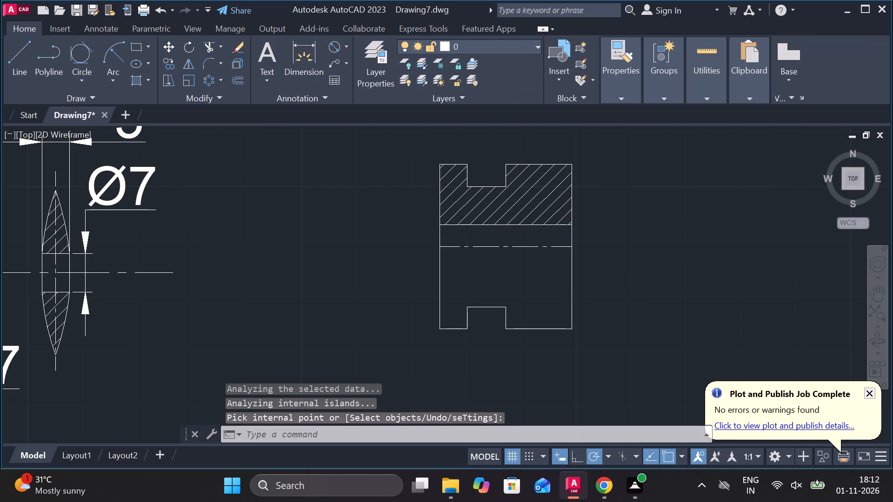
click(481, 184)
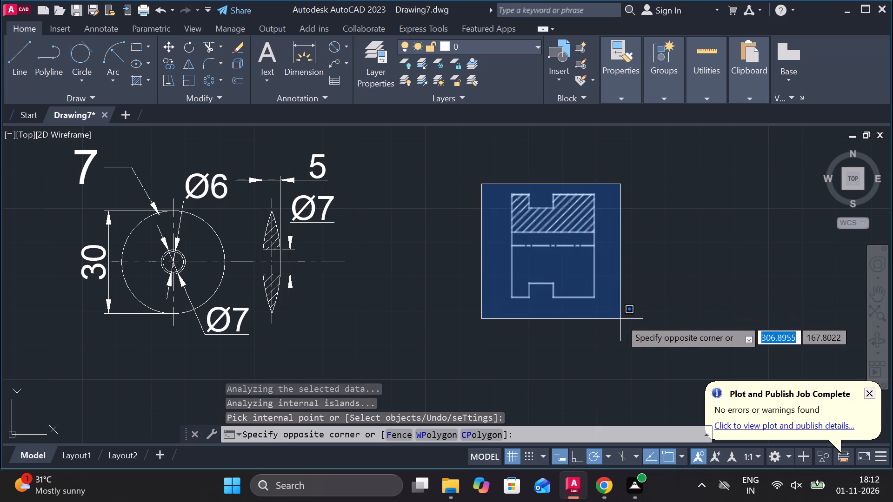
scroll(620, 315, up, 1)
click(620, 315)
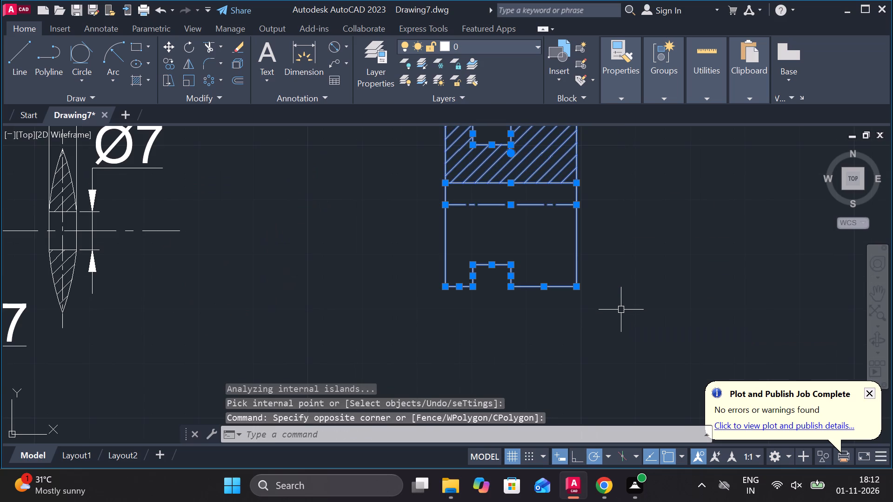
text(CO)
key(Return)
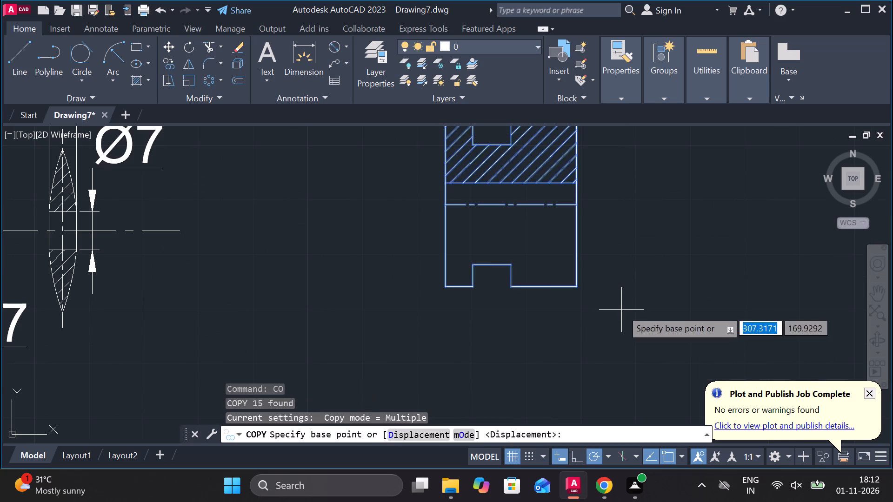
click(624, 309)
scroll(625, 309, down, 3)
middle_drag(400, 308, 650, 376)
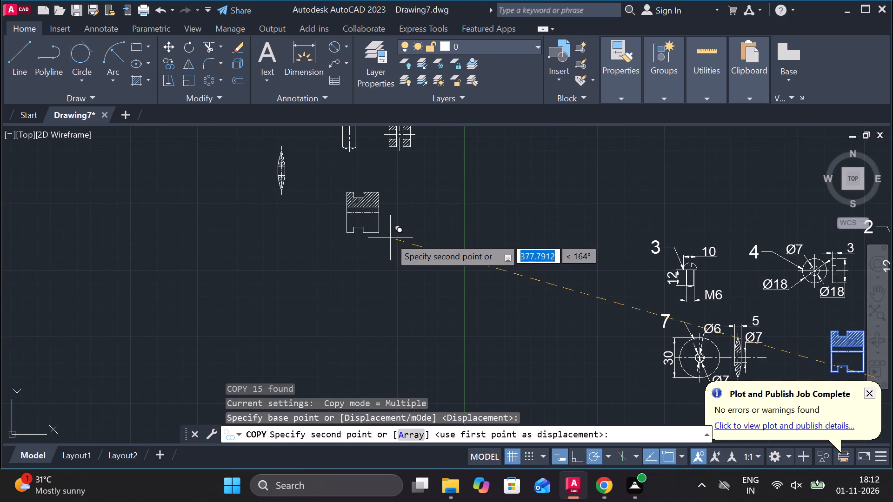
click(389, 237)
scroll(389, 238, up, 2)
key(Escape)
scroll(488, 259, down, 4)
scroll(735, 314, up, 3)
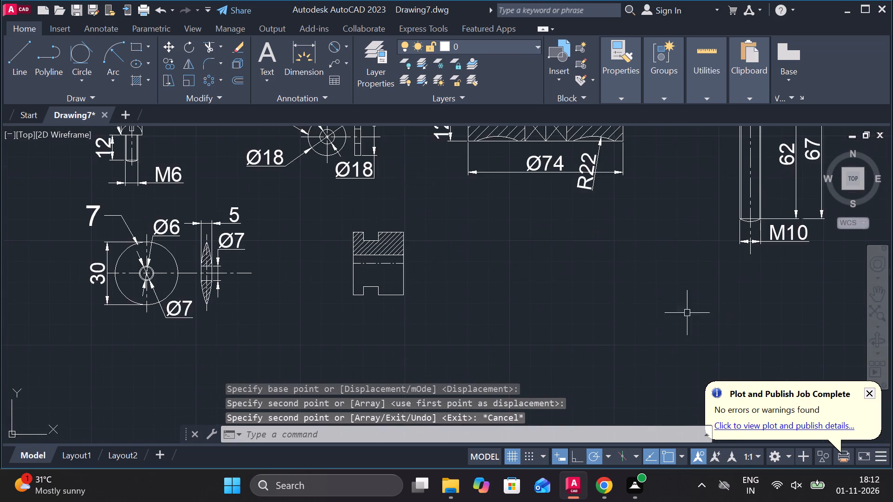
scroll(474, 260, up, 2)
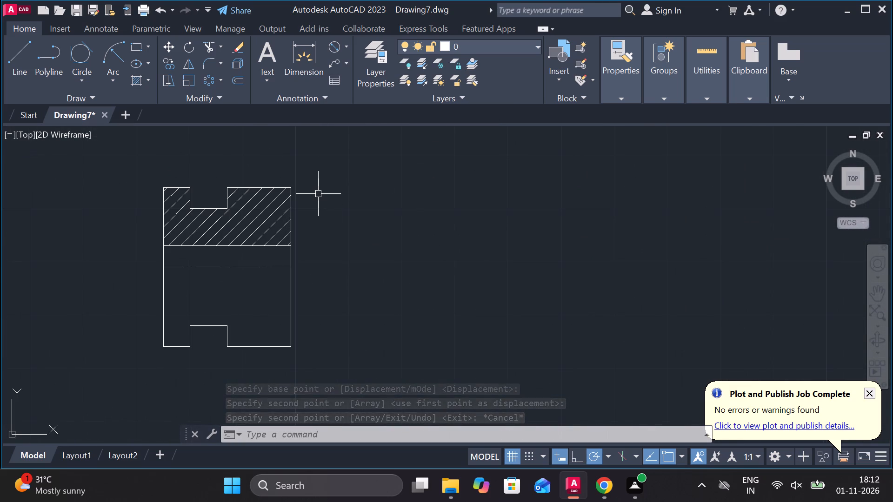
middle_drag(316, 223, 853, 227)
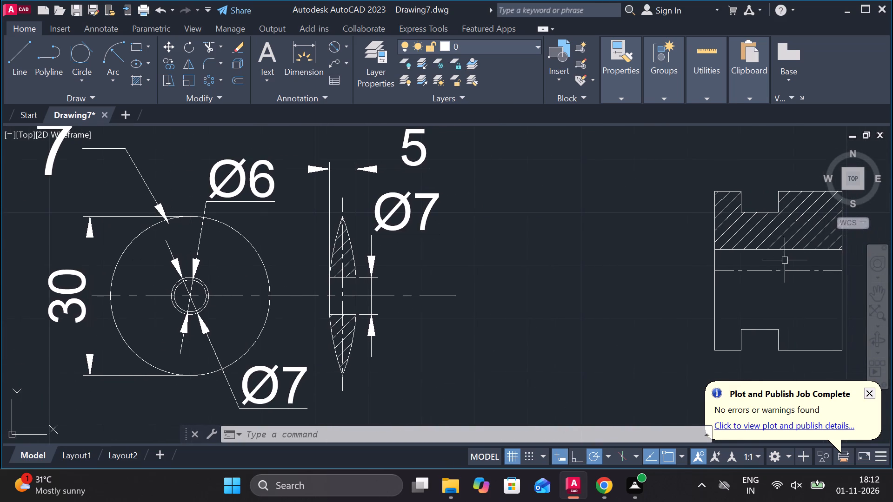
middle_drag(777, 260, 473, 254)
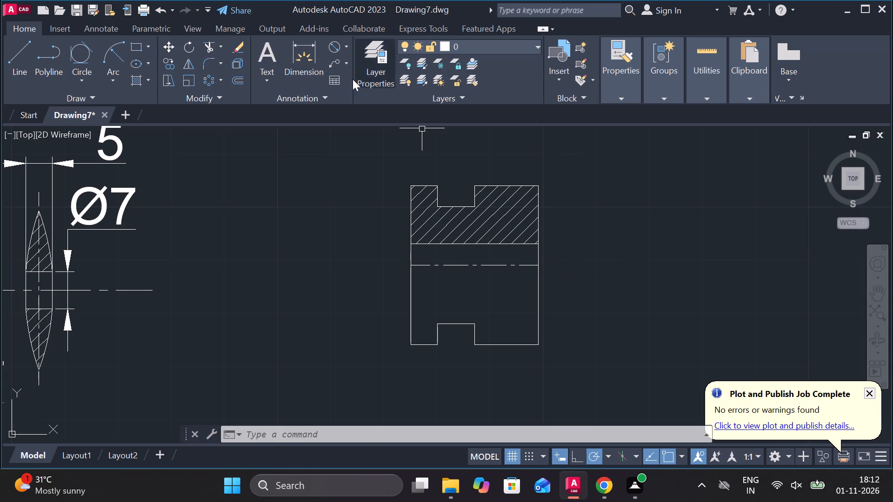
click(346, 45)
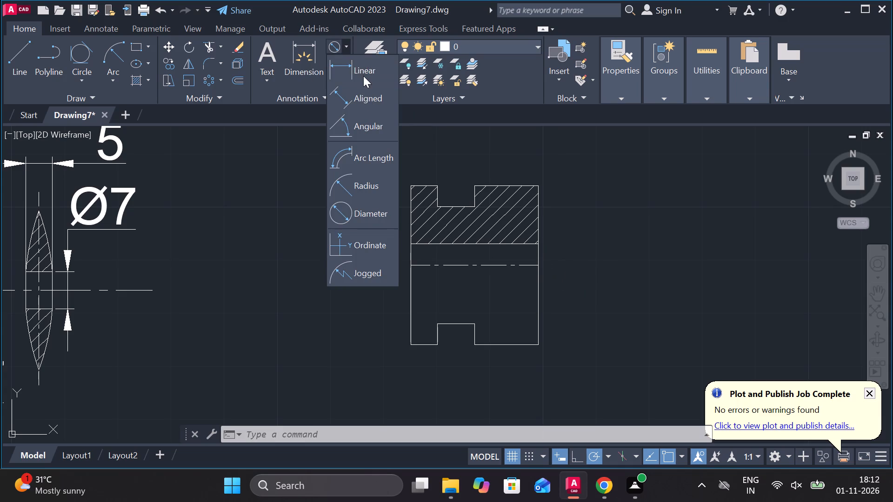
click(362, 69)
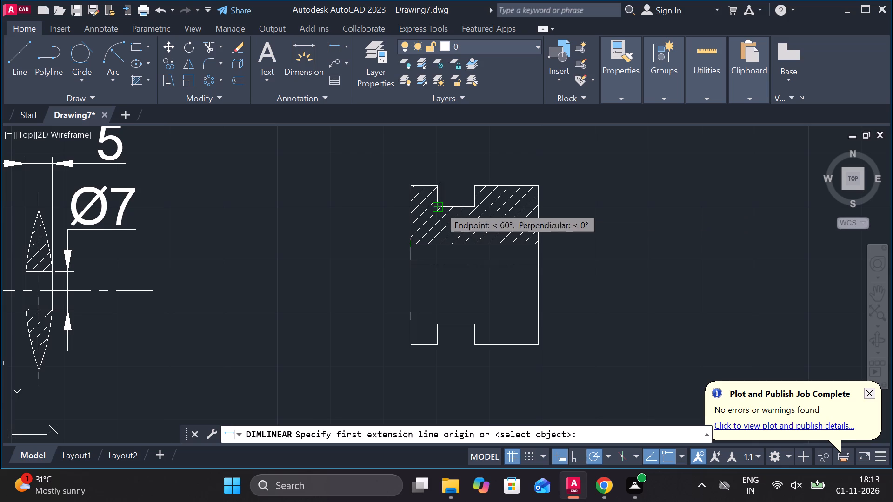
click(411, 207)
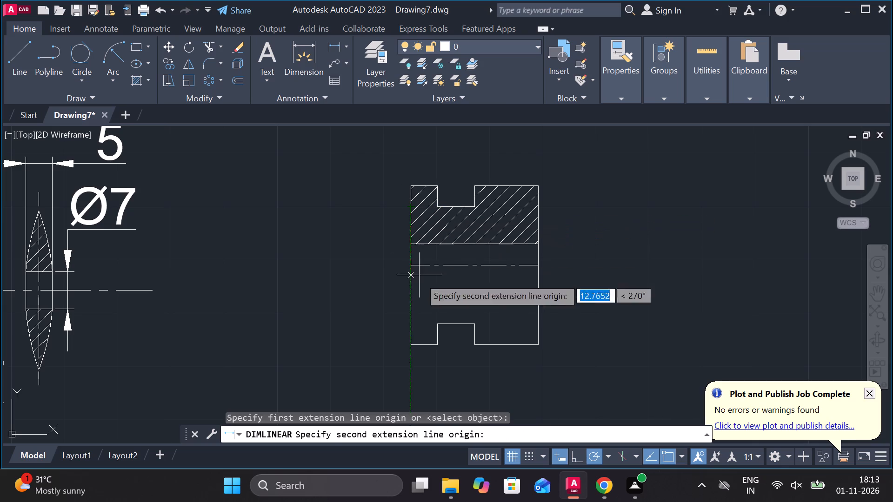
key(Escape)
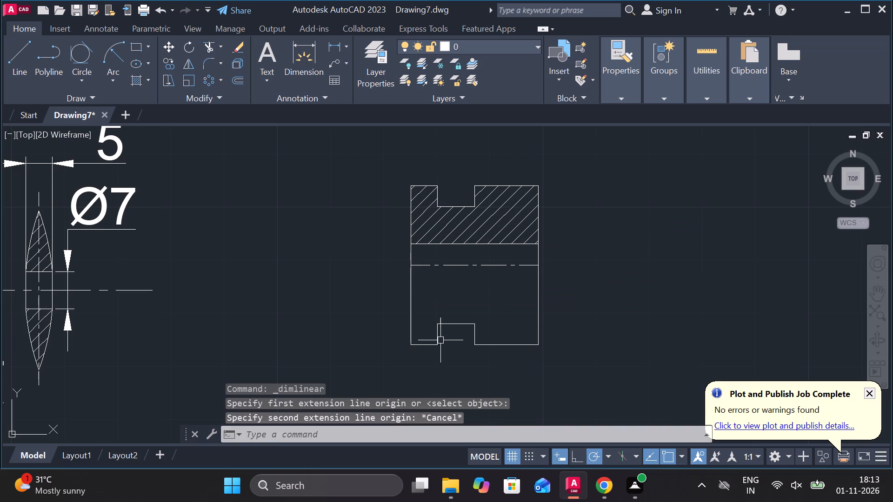
Stretch the upper ends of the lower notch's two vertical sides up to the centre line.
click(436, 333)
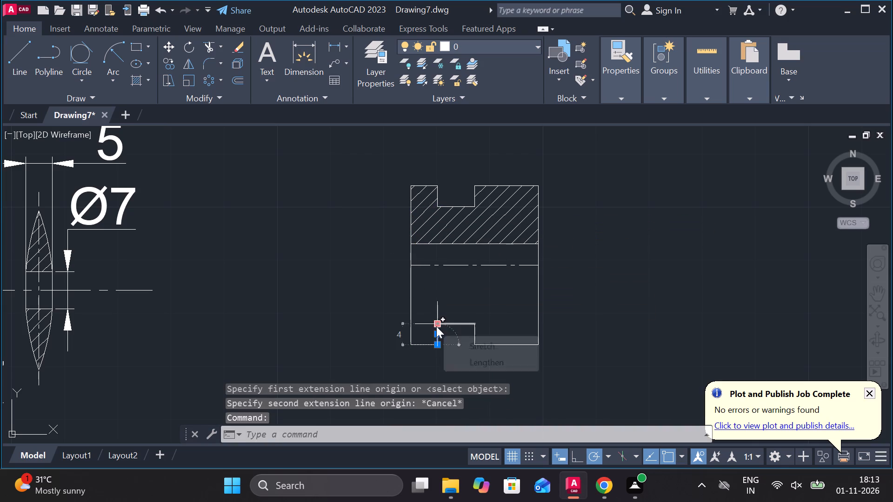
click(436, 326)
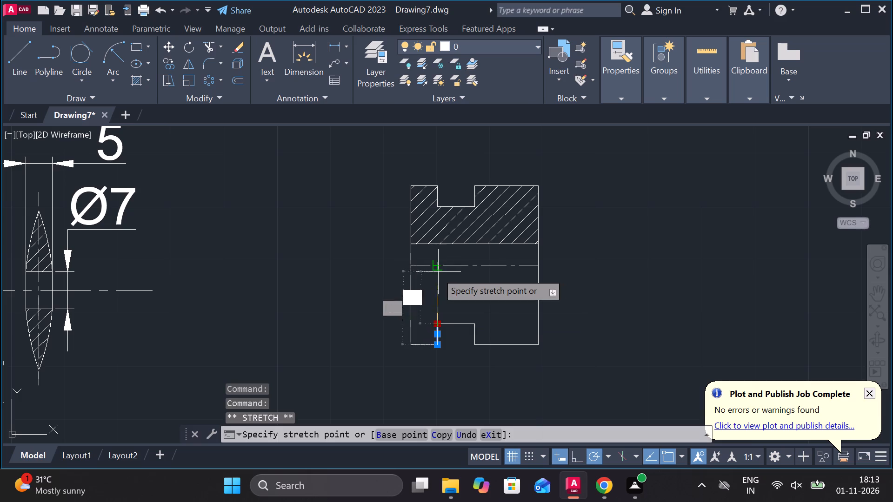
click(436, 272)
key(Escape)
click(473, 337)
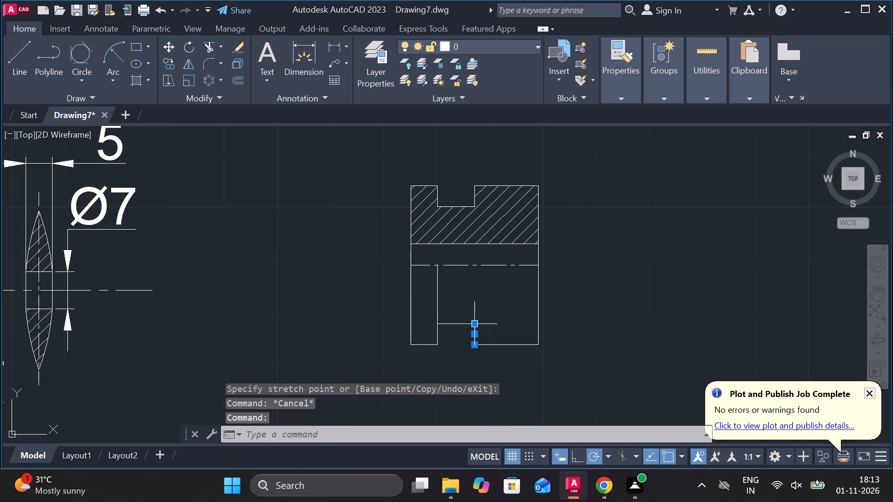
click(473, 324)
click(468, 266)
key(Escape)
Copy the updated notched part to the undimensioned views, beside its earlier copy.
scroll(533, 295, down, 2)
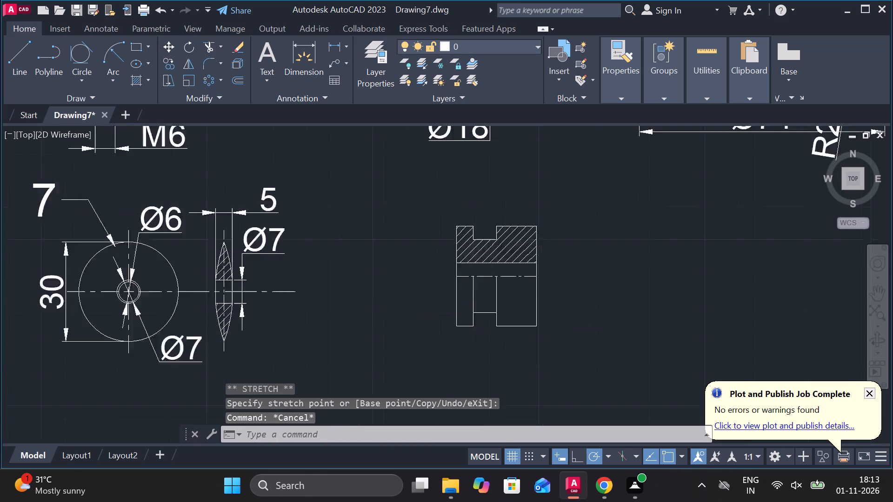
click(479, 227)
click(584, 333)
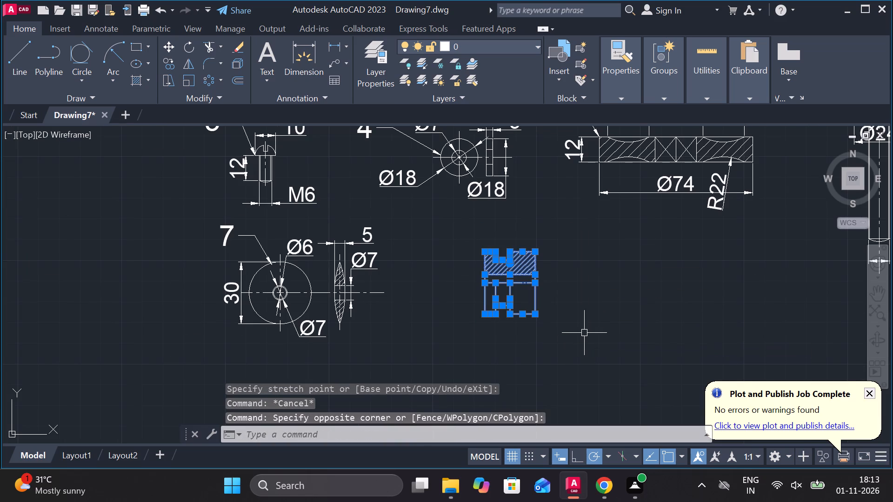
text(CO)
key(Return)
click(589, 324)
scroll(593, 326, down, 2)
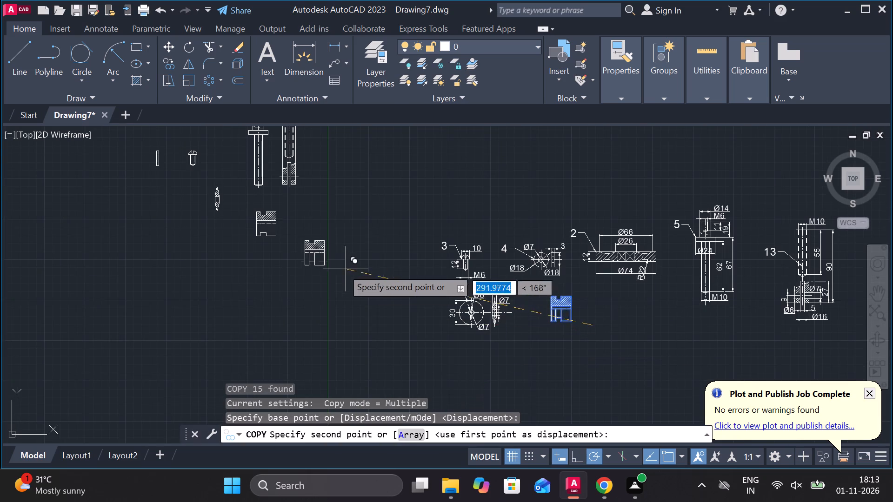
scroll(329, 253, up, 2)
middle_drag(338, 255, 647, 321)
click(655, 278)
key(Escape)
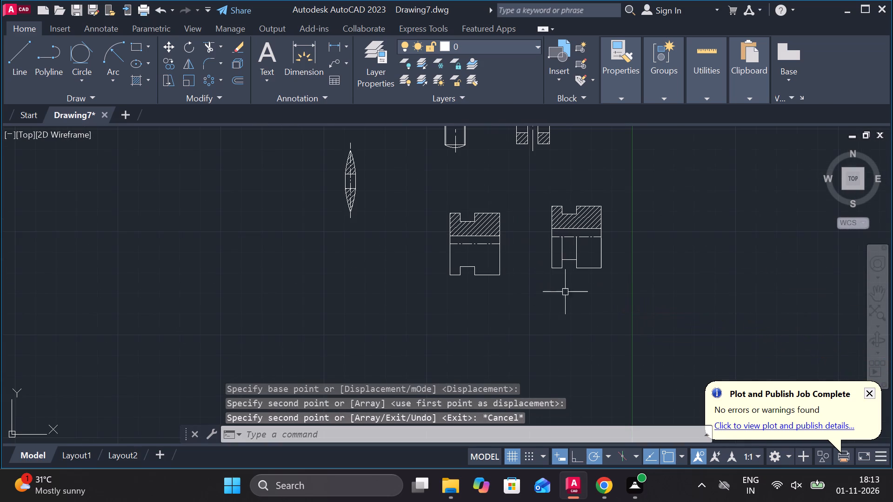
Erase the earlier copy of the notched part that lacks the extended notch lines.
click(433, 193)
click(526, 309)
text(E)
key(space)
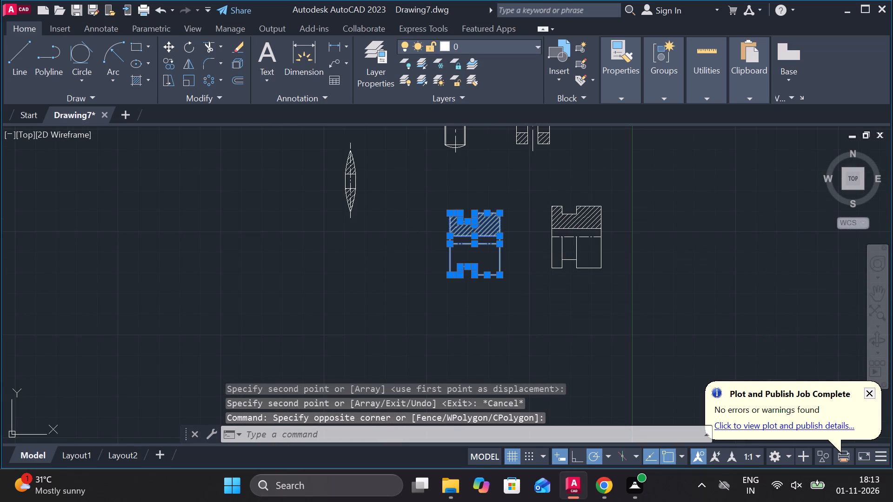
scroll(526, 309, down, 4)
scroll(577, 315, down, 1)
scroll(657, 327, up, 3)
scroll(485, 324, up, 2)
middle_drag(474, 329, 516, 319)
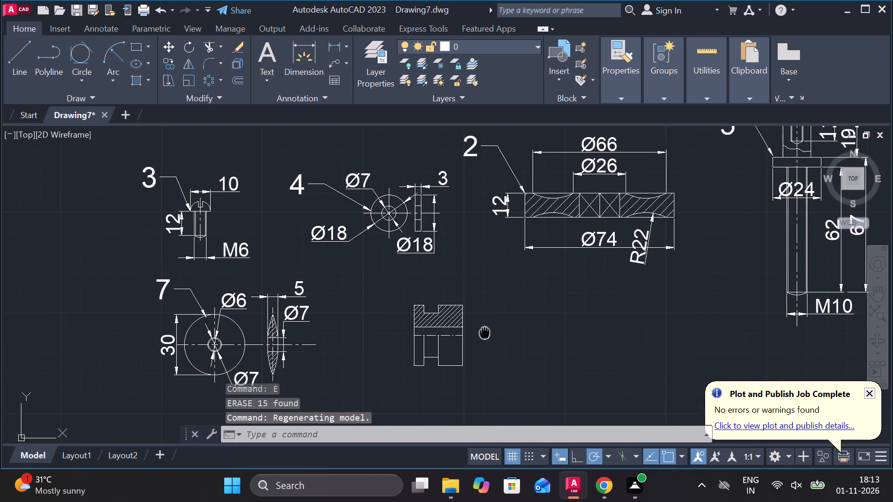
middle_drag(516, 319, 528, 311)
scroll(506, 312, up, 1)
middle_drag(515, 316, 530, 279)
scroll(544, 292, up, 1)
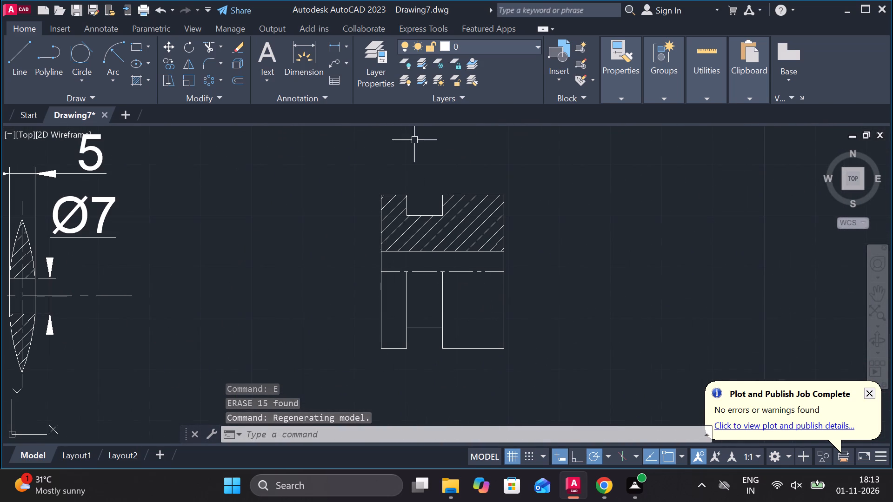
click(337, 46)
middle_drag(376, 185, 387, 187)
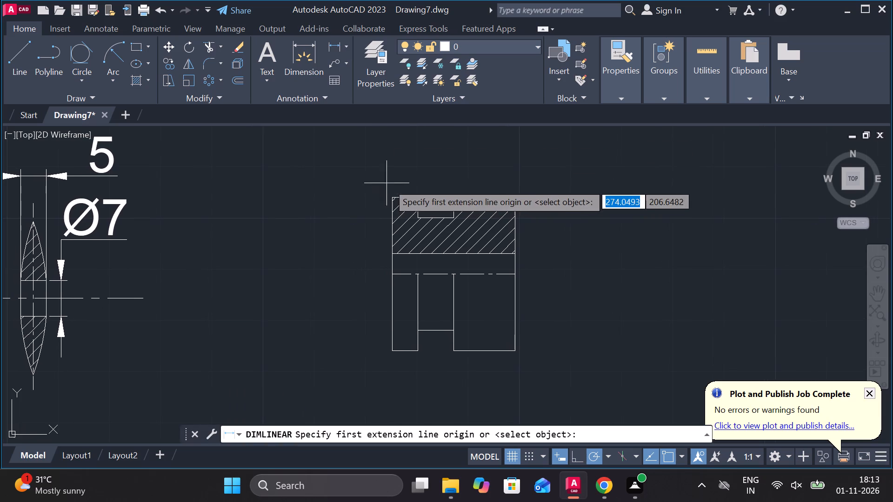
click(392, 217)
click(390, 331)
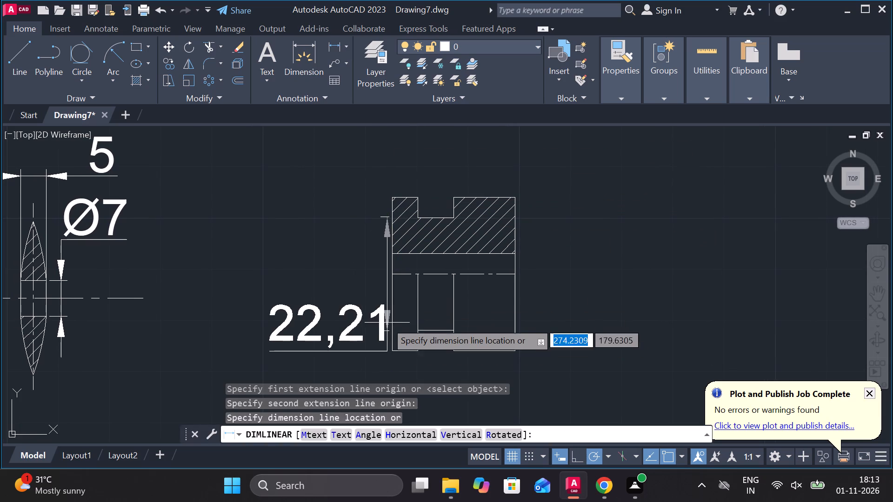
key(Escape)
Add a vertical linear dimension between the upper and lower notch floors, placed just outside the part's left side.
key(space)
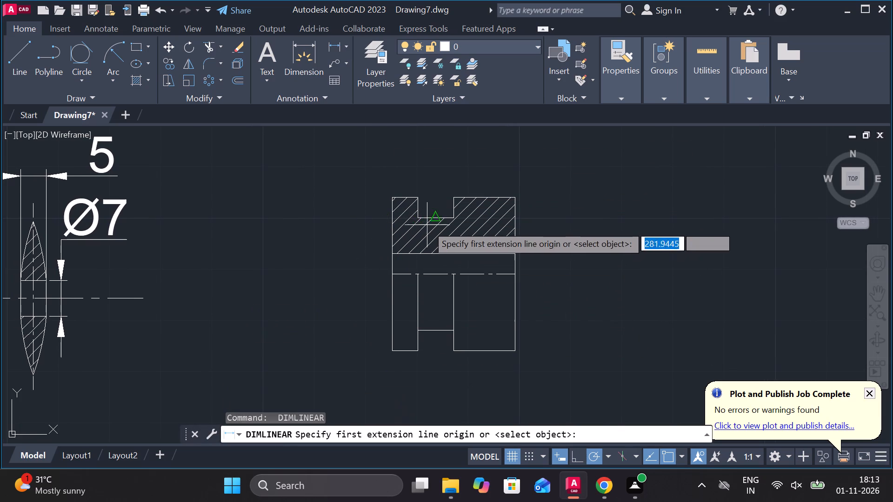
click(418, 218)
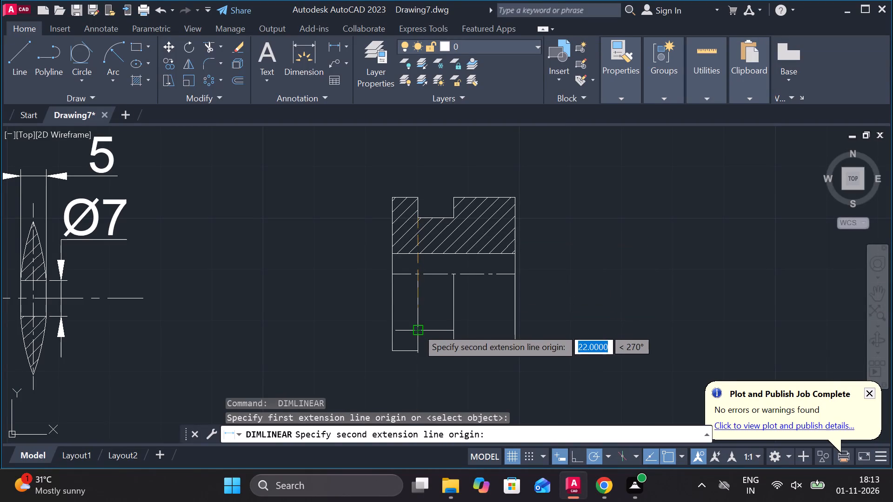
click(417, 328)
click(346, 278)
key(c)
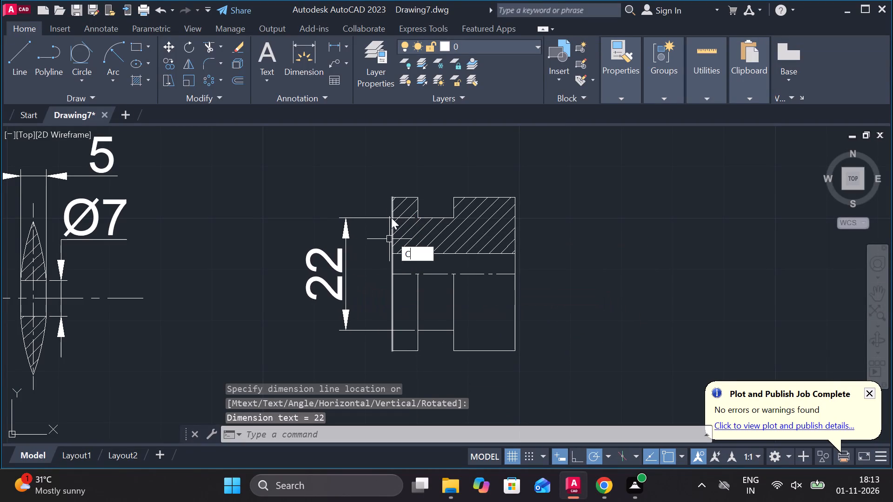
key(Escape)
Add a linear dimension for the notched part's overall height, placed outside the notch-floor dimension.
key(space)
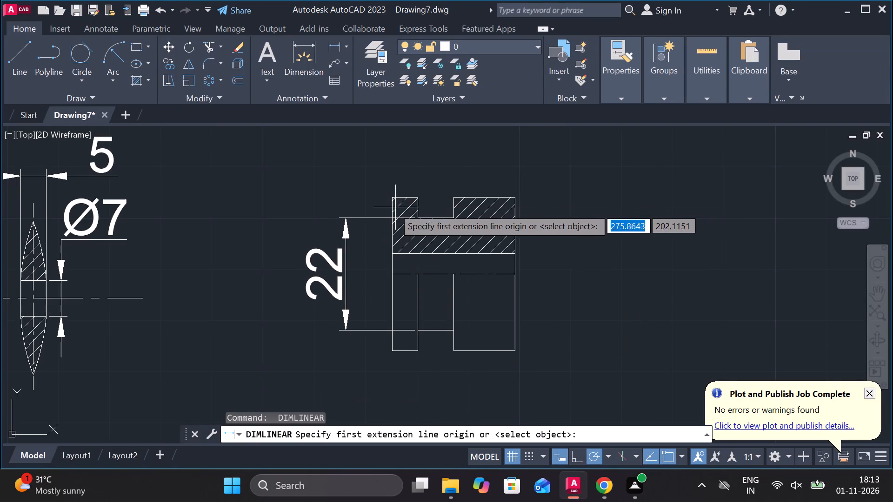
click(389, 198)
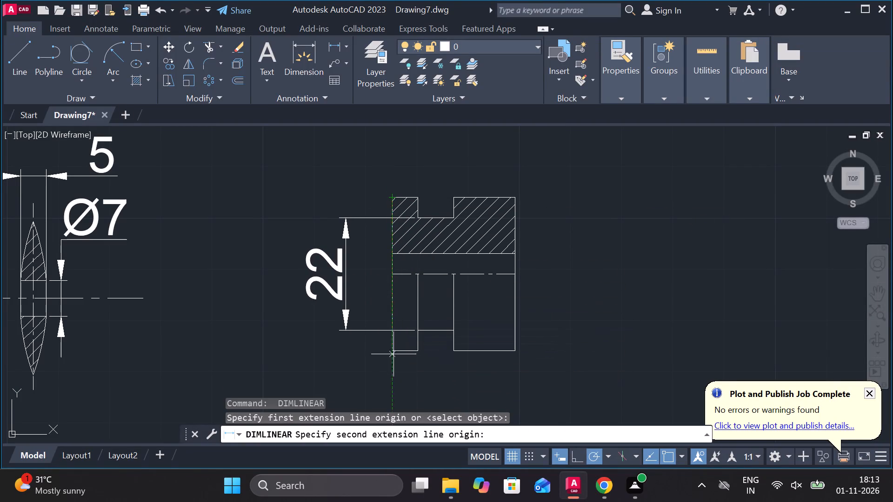
click(389, 352)
click(286, 336)
key(Escape)
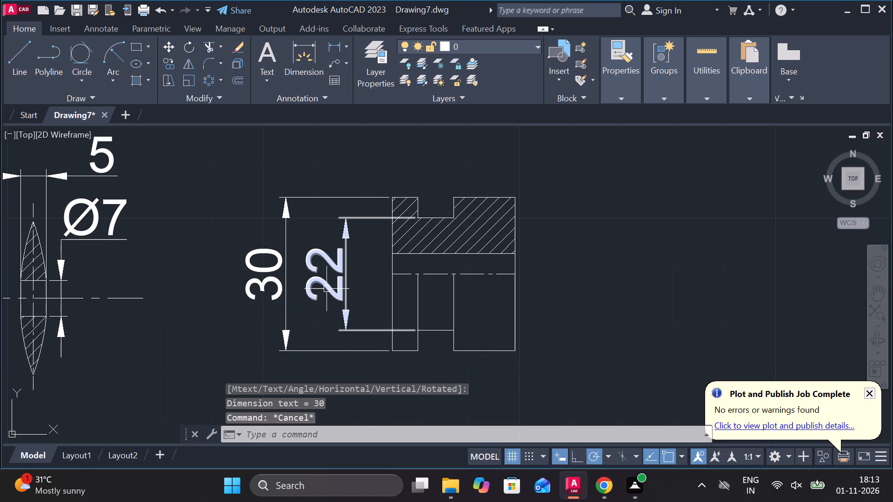
Add a diameter symbol in front of the 22 on the notched part's notch-floor dimension.
double_click(327, 289)
click(601, 72)
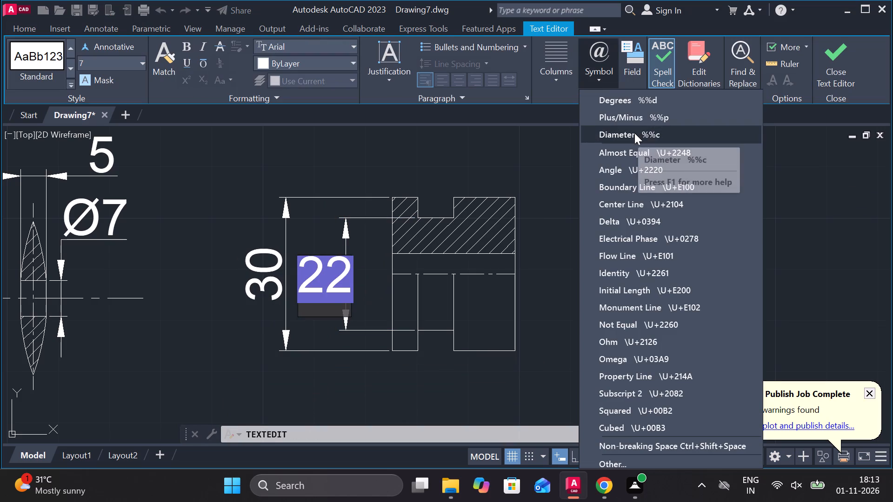
click(634, 133)
key(Escape)
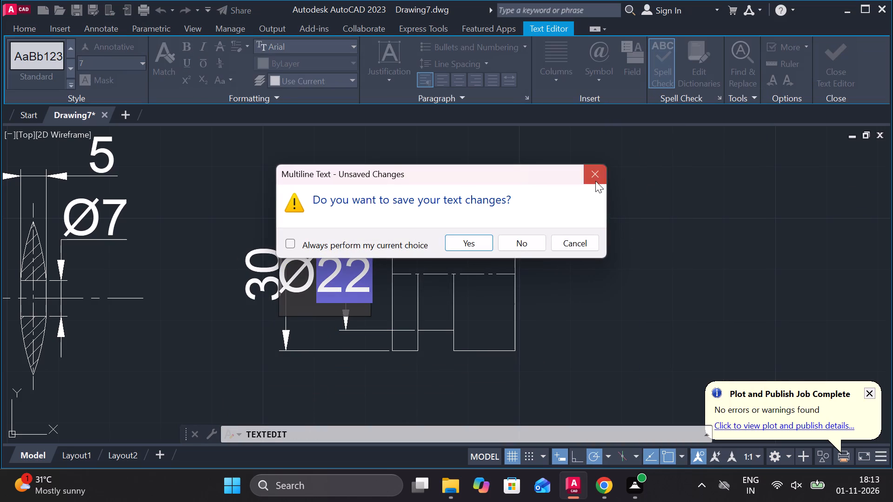
click(595, 181)
click(831, 65)
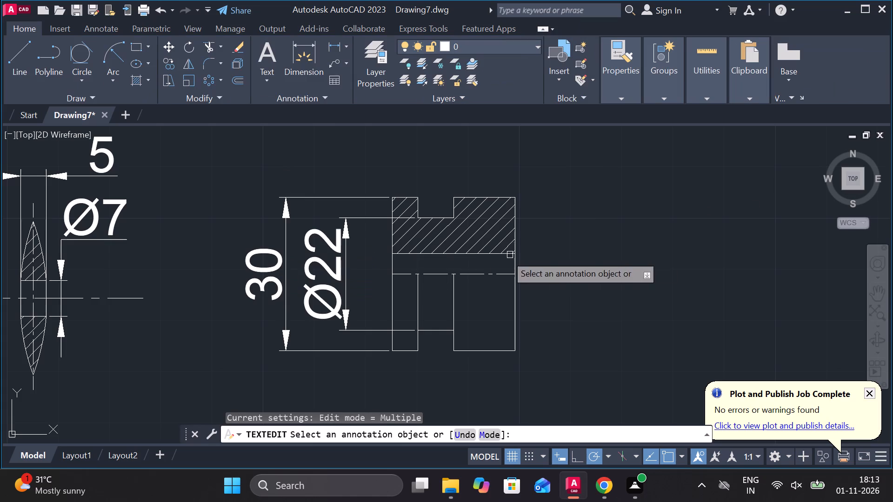
middle_drag(430, 251, 511, 249)
key(Escape)
Add a diameter symbol in front of the 30 on the notched part's overall height dimension.
double_click(352, 263)
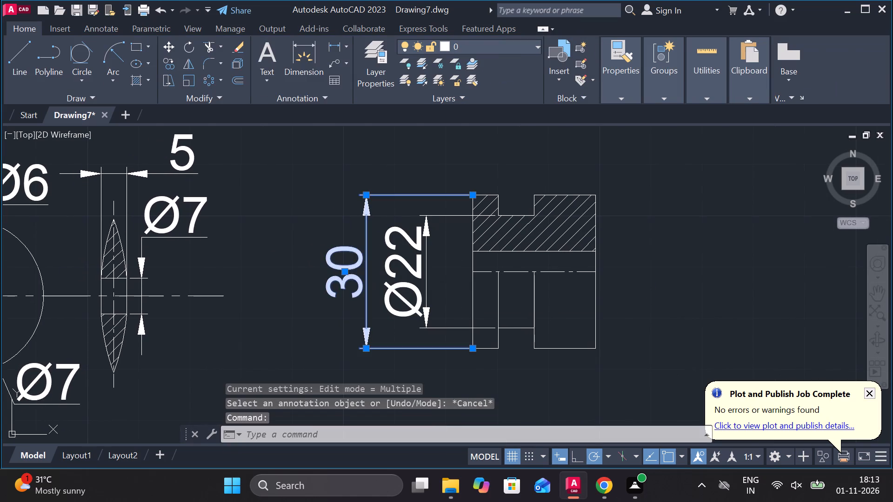
click(606, 78)
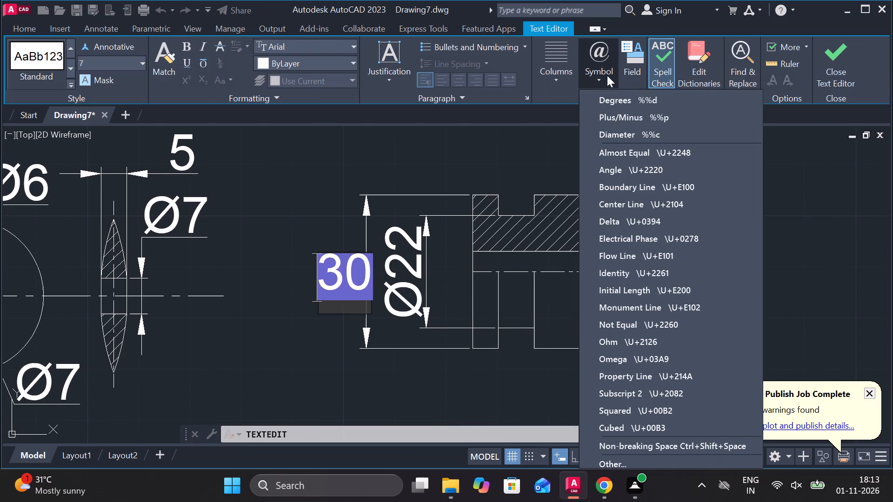
click(624, 131)
click(826, 51)
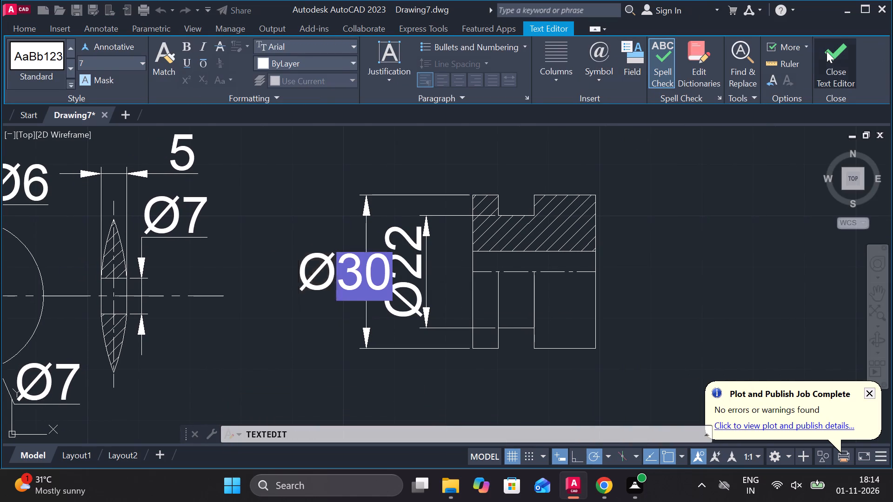
middle_drag(627, 233, 544, 214)
key(Escape)
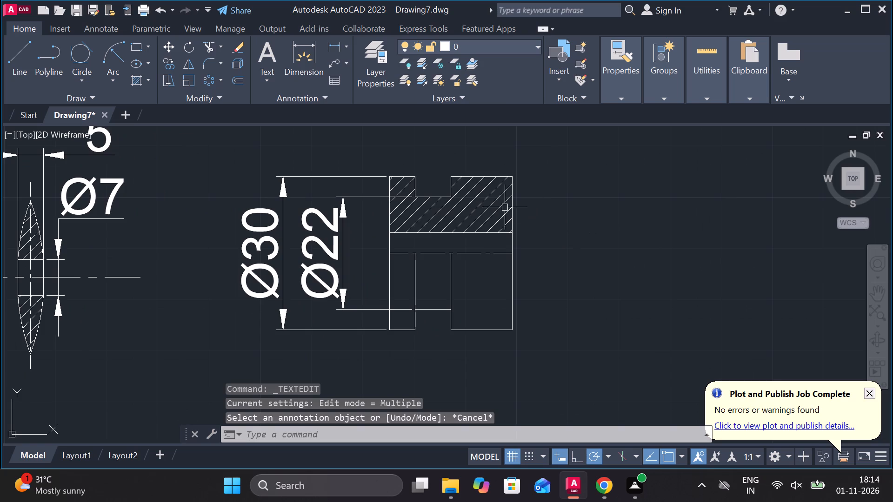
Add a horizontal linear dimension below the notched part for the width of its narrow left flange.
middle_drag(457, 251, 432, 230)
click(327, 42)
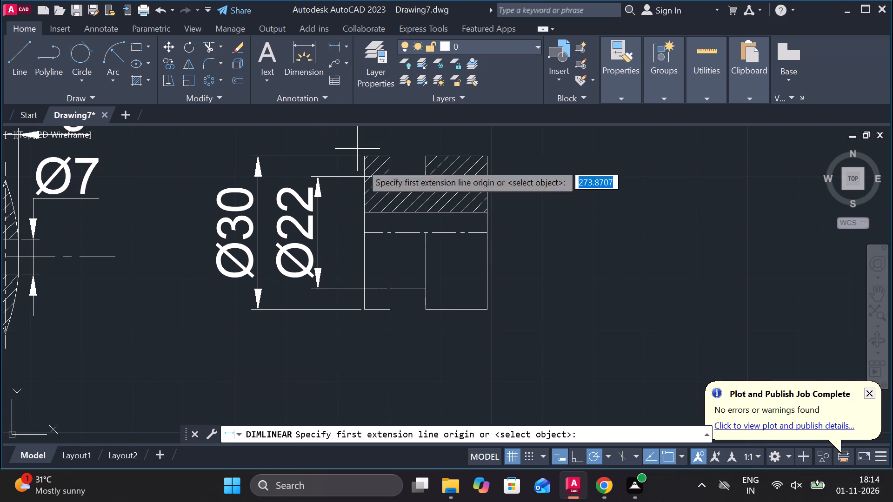
click(363, 316)
click(390, 313)
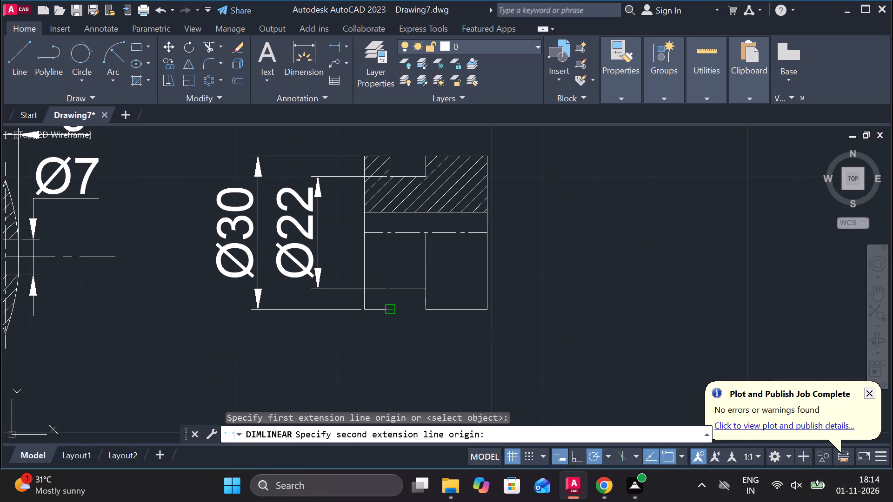
middle_drag(373, 346, 369, 335)
click(361, 339)
Move the narrow flange's dimension text to the left of its extension lines.
click(433, 332)
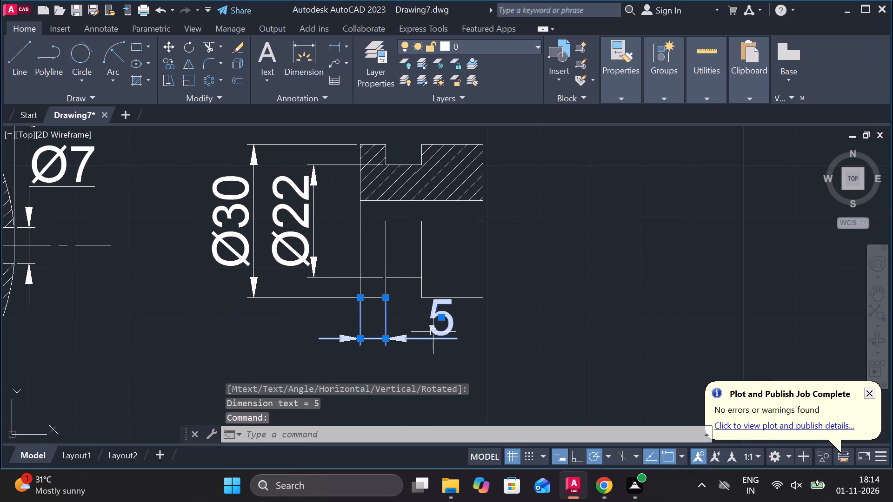
click(444, 318)
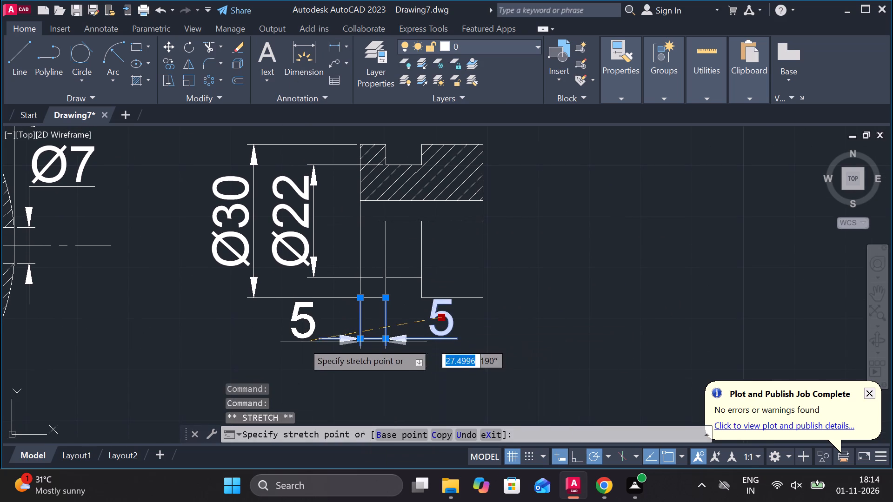
click(303, 344)
key(Escape)
Dimension the notch width and the wide right section's width below the part, in line with the narrow flange's dimension.
key(space)
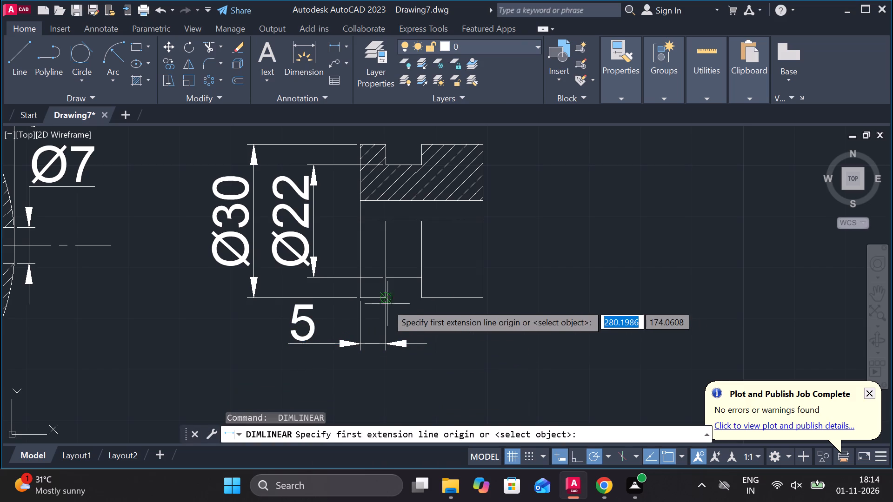
click(385, 300)
click(419, 300)
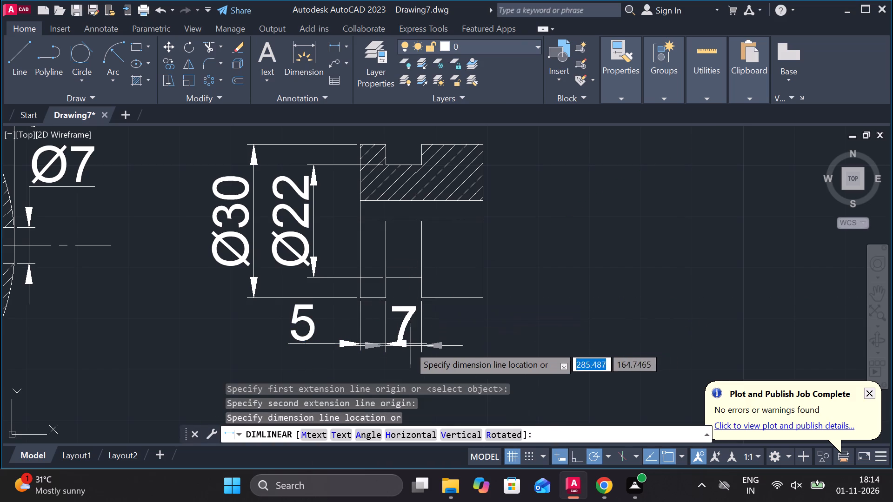
click(384, 344)
key(space)
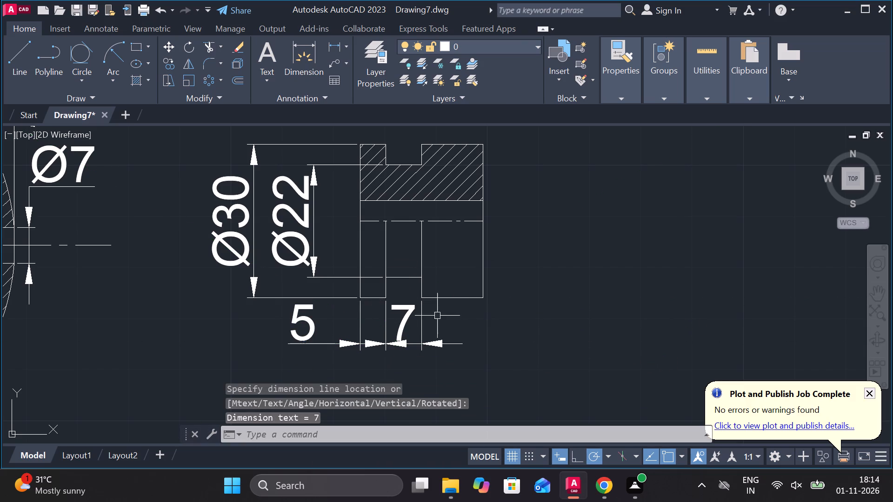
click(421, 306)
click(488, 301)
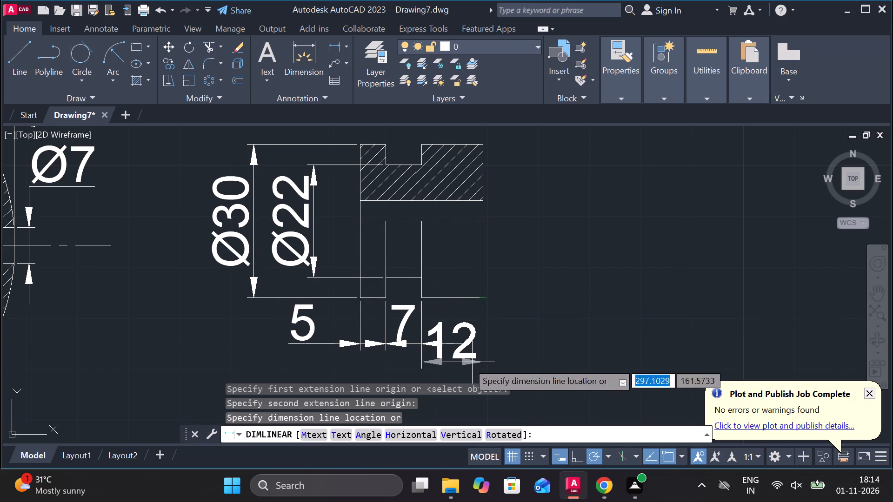
click(422, 343)
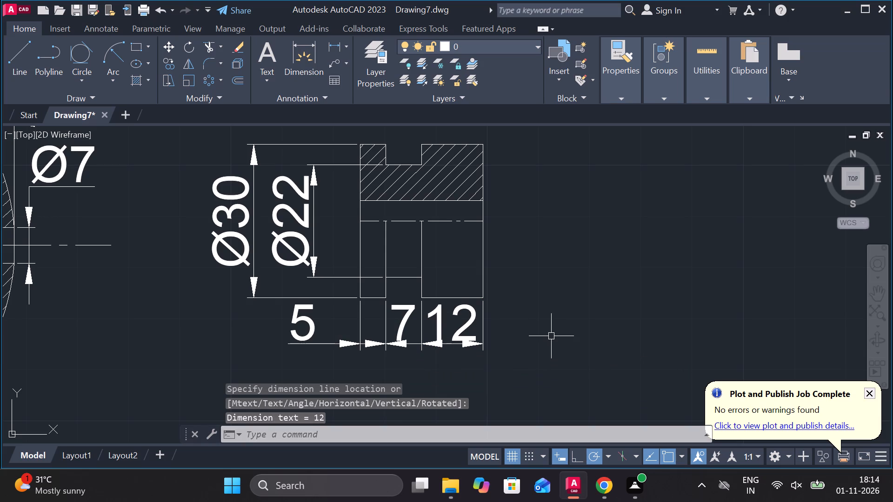
Add a vertical dimension of 8 just outside the part's right side, starting about level with the hatch's lower edge.
scroll(554, 236, up, 1)
middle_drag(556, 238, 526, 274)
middle_drag(463, 271, 475, 273)
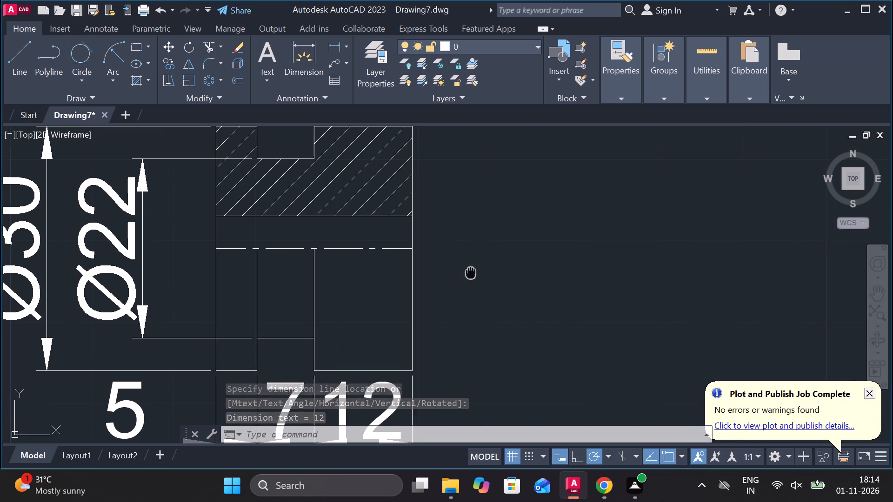
middle_drag(475, 273, 476, 273)
scroll(476, 273, down, 1)
middle_drag(490, 272, 578, 255)
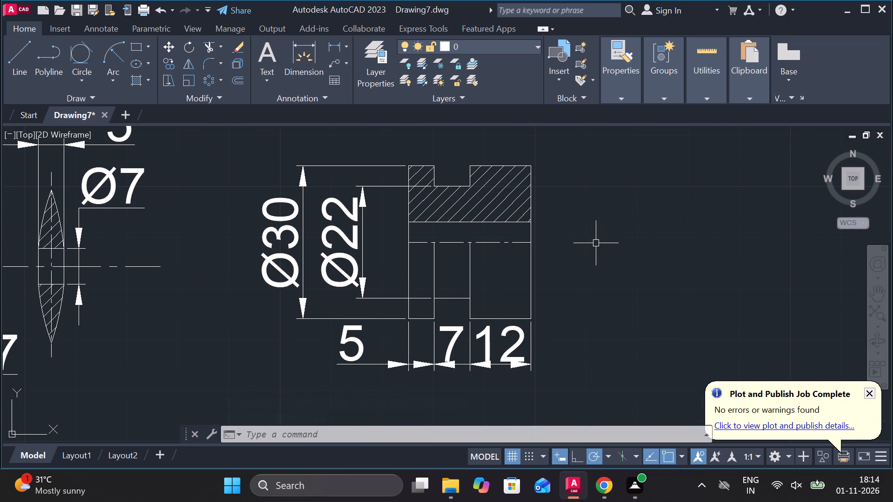
middle_drag(596, 245, 574, 276)
scroll(522, 266, up, 1)
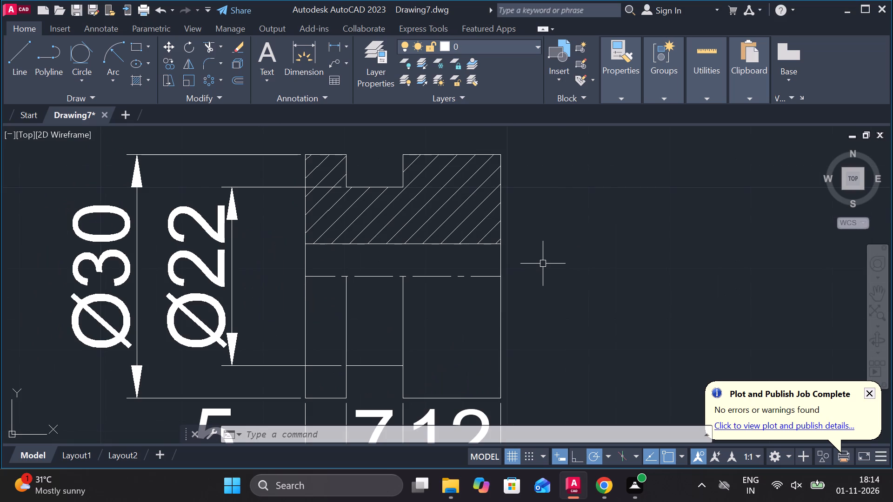
click(307, 50)
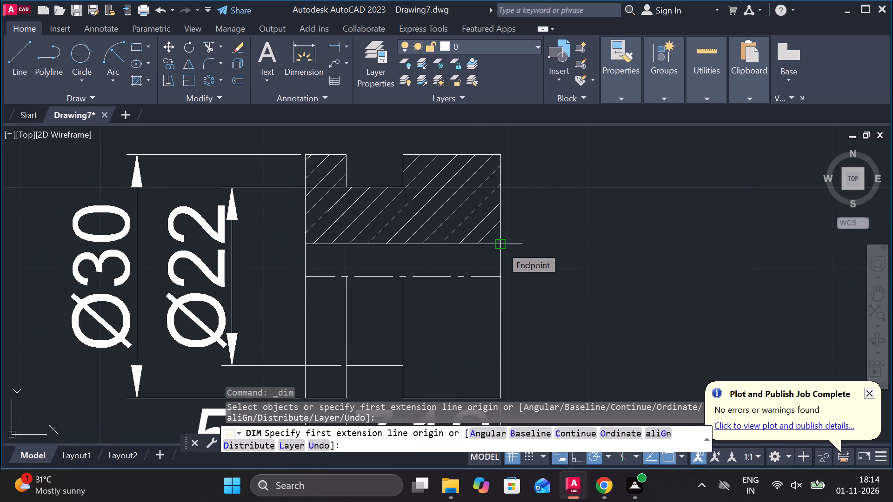
click(523, 246)
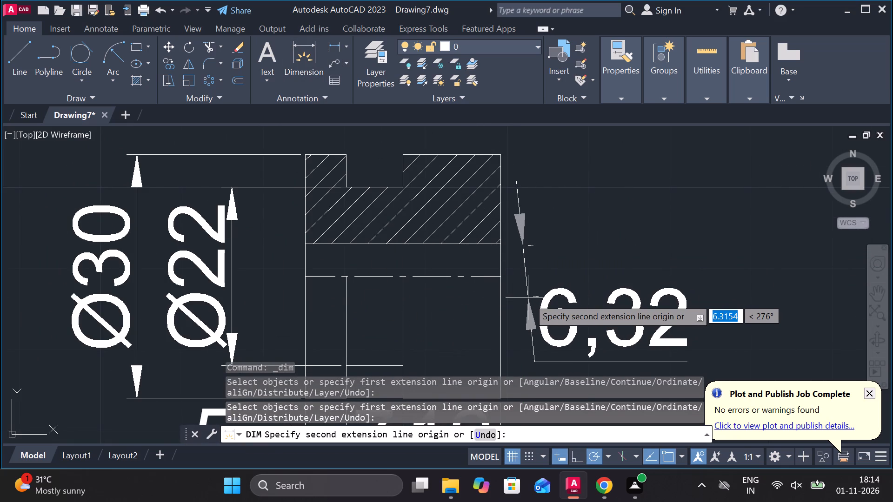
key(8)
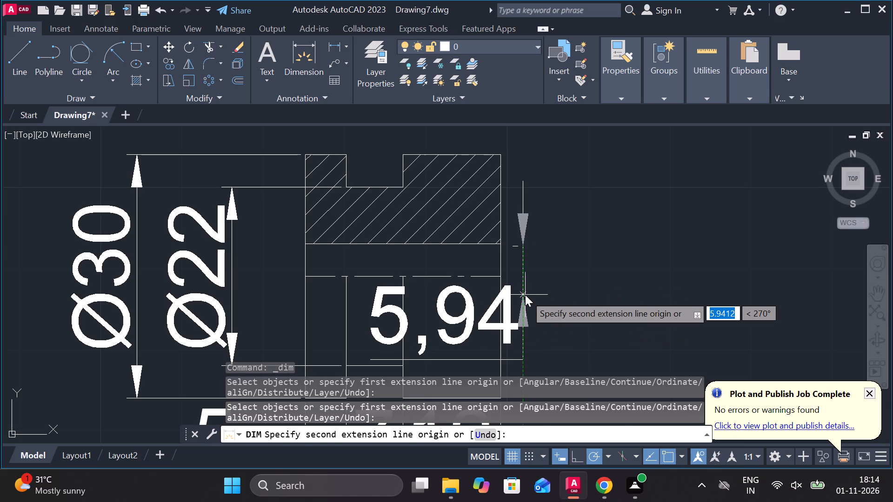
key(Return)
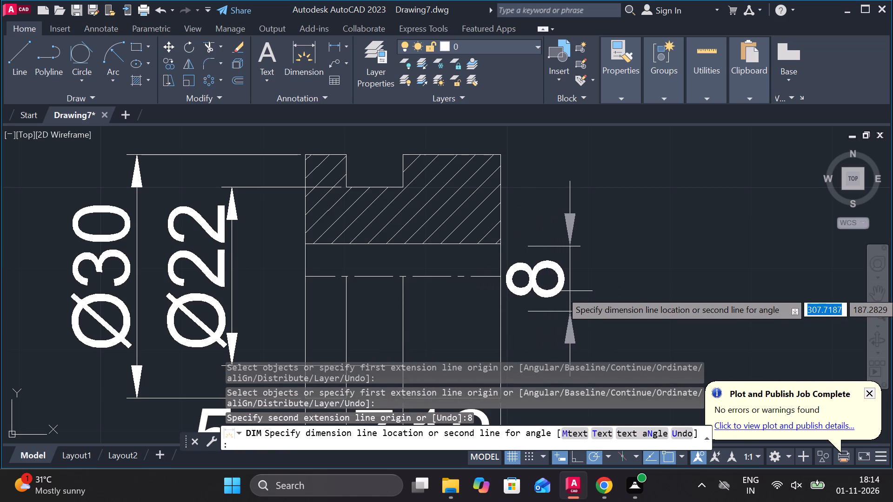
click(582, 291)
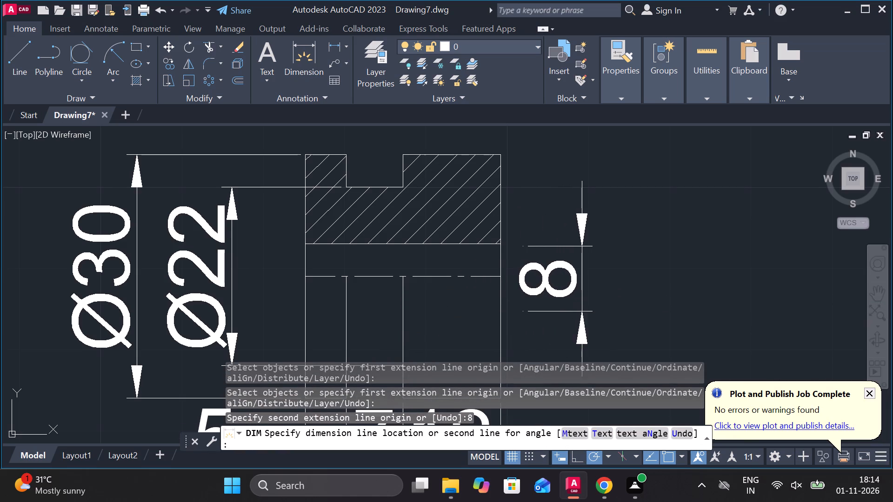
scroll(617, 272, down, 1)
key(Escape)
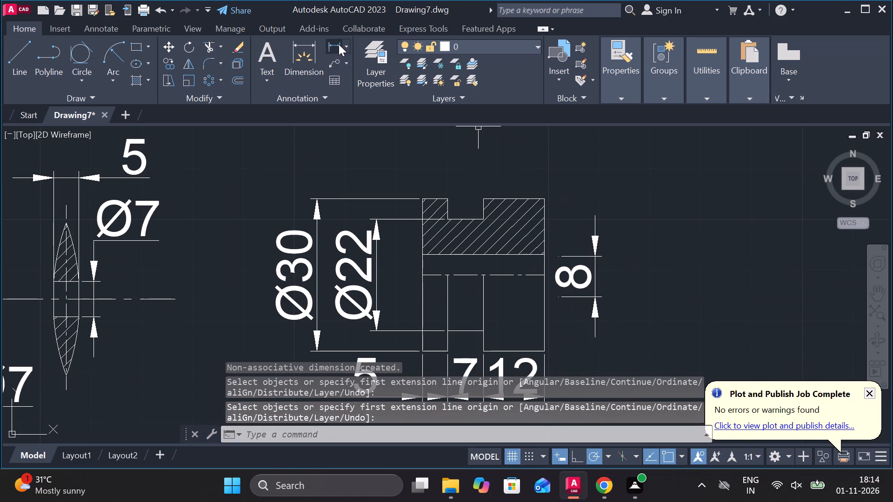
Add a linear dimension for the wide section's full height, placed right of the 8 dimension.
click(339, 44)
click(541, 199)
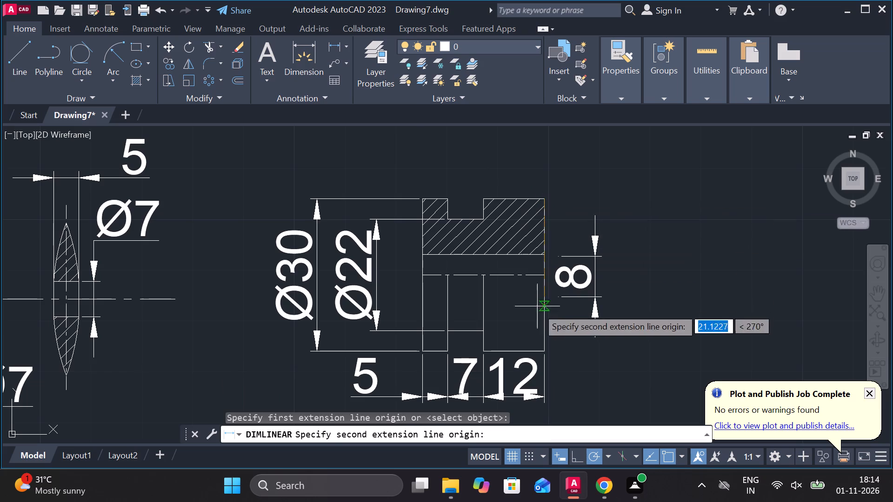
click(540, 350)
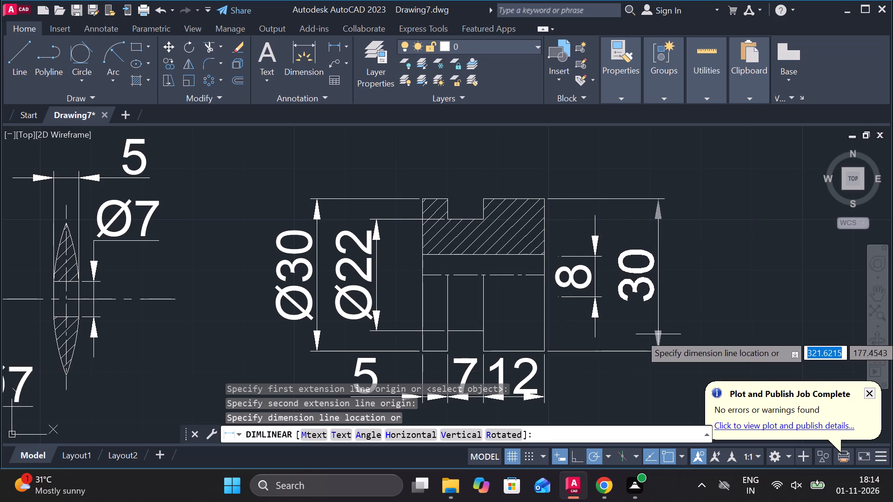
click(658, 334)
key(Escape)
Add a diameter symbol in front of the 30 on the wide section's height dimension.
double_click(646, 282)
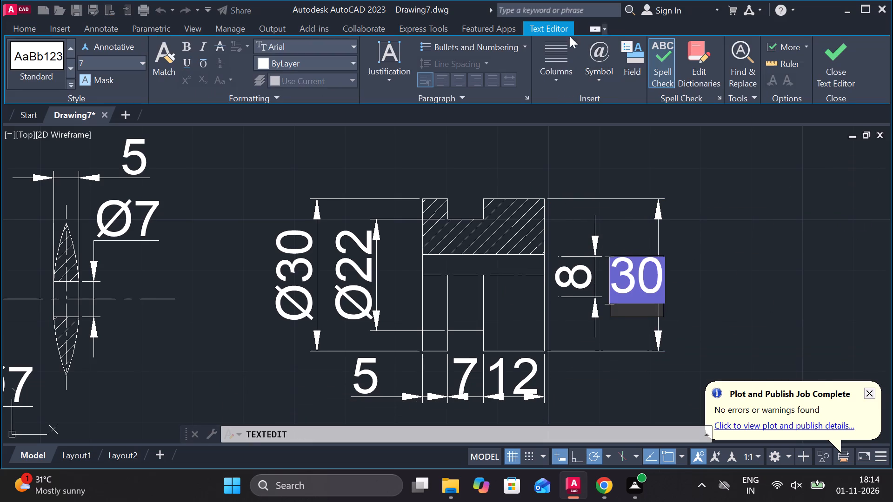
click(607, 78)
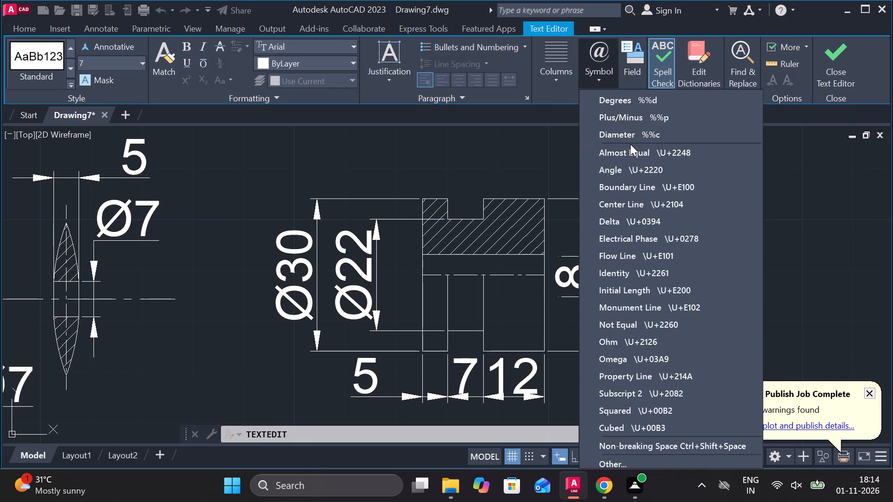
click(625, 140)
click(845, 75)
middle_drag(672, 288, 647, 284)
key(Escape)
Add a diameter symbol in front of the 8 on the dimension beside the part's right side.
click(565, 267)
click(565, 267)
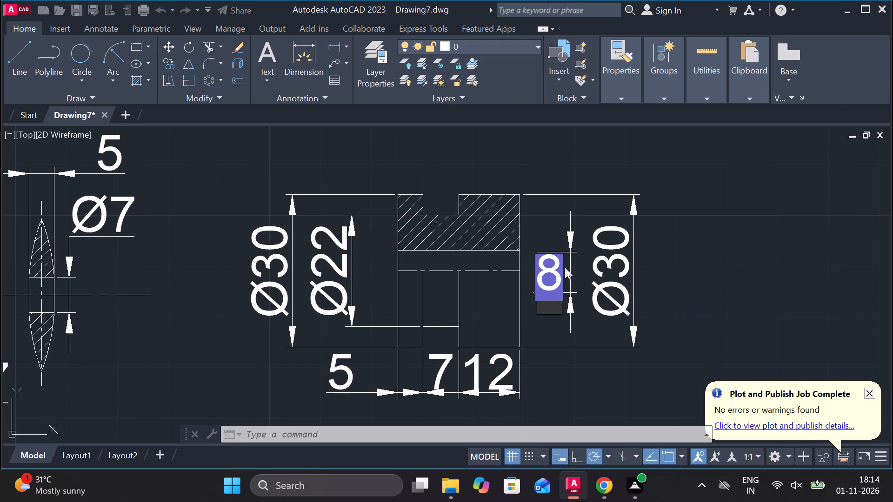
click(593, 82)
click(641, 140)
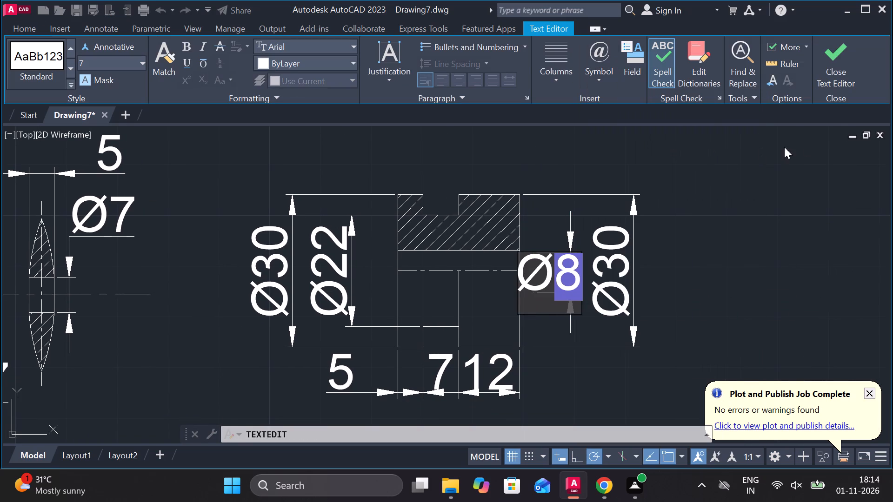
click(832, 64)
key(Escape)
Move the Ø8 dimension text onto its dimension line, between the arrows beside the notched part's right side.
click(542, 314)
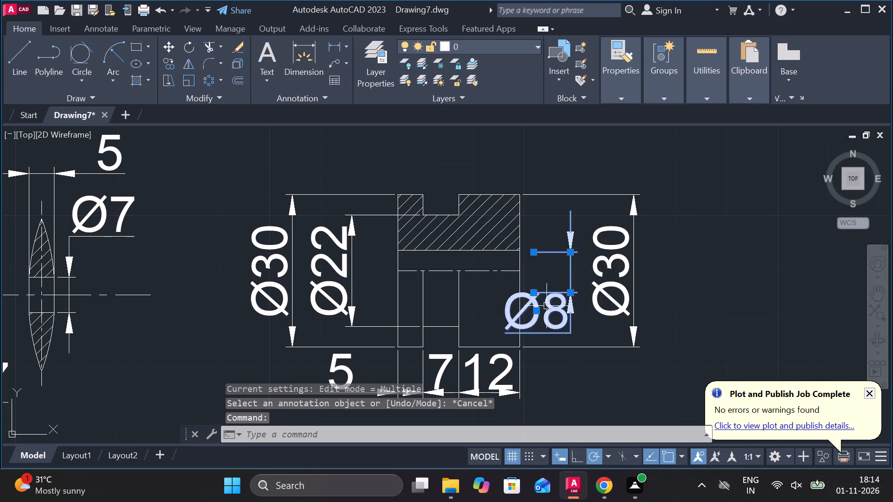
click(538, 315)
click(537, 313)
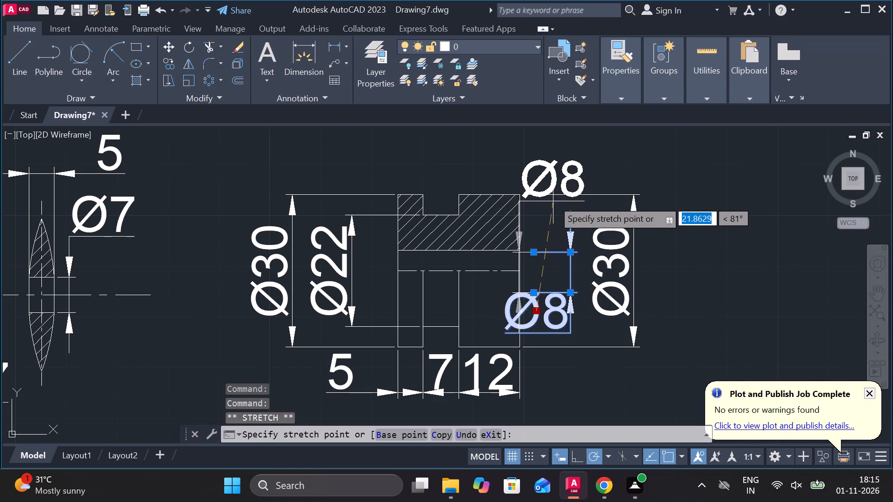
scroll(572, 238, up, 2)
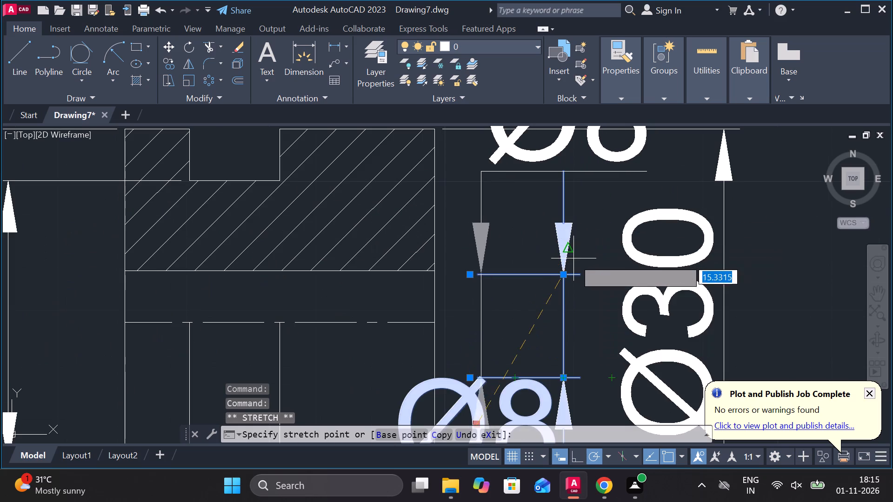
middle_drag(582, 221, 592, 284)
scroll(588, 276, down, 2)
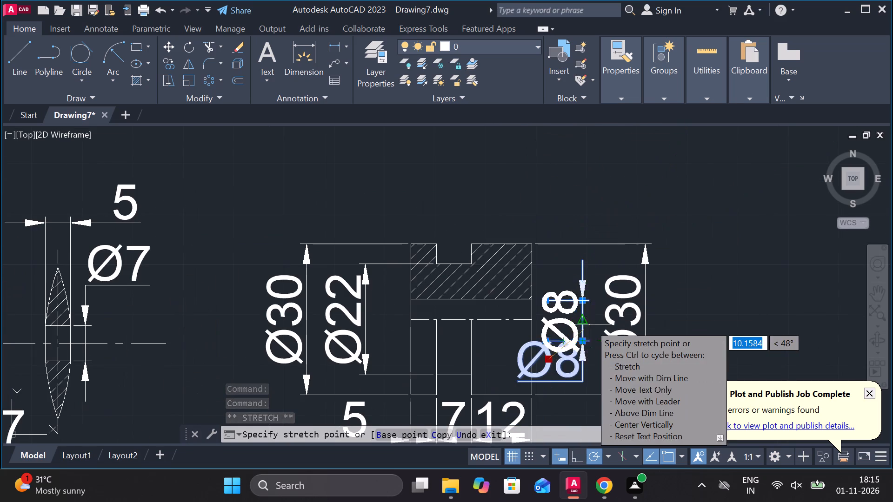
click(590, 324)
key(Escape)
Add a leader numbered 9 with text height 10, pointing from the upper left to the notched part's narrow hatched flange.
middle_drag(672, 328, 621, 278)
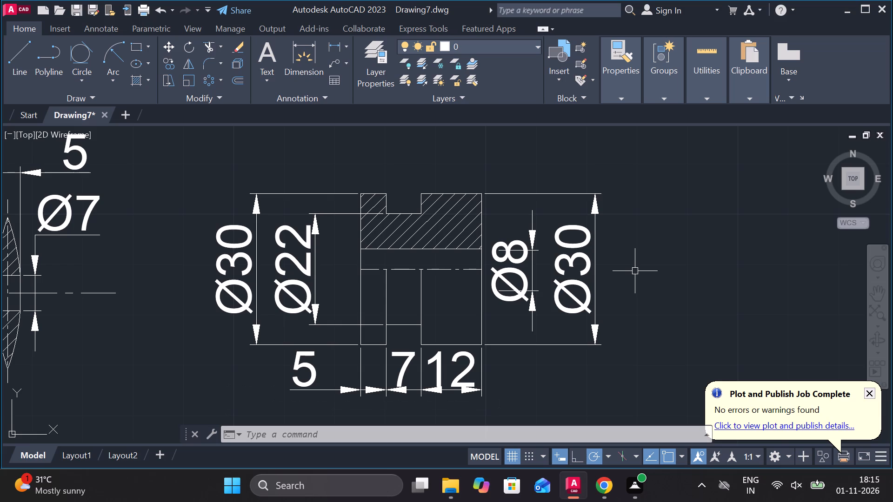
scroll(659, 258, down, 1)
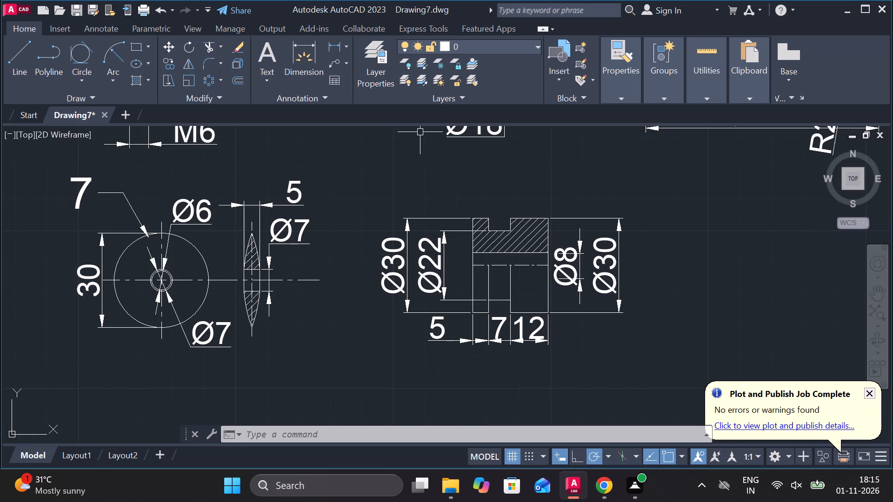
click(333, 63)
scroll(496, 204, up, 3)
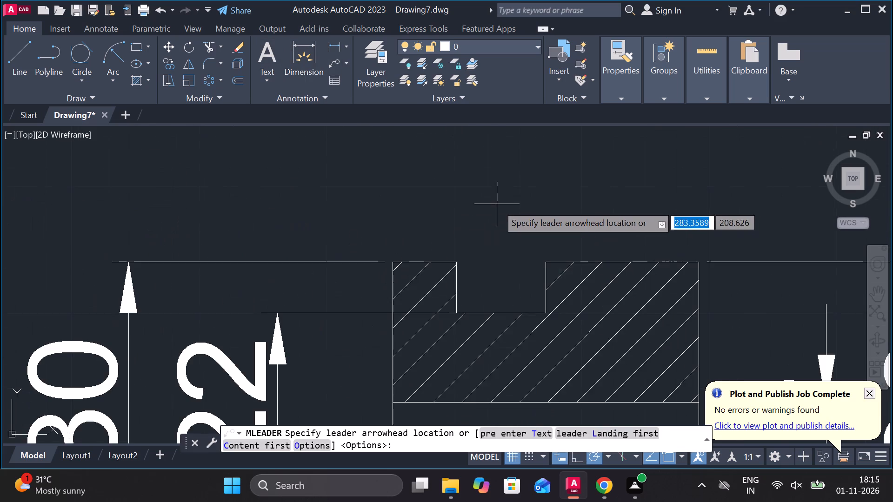
middle_drag(497, 204, 504, 232)
middle_drag(435, 310, 473, 269)
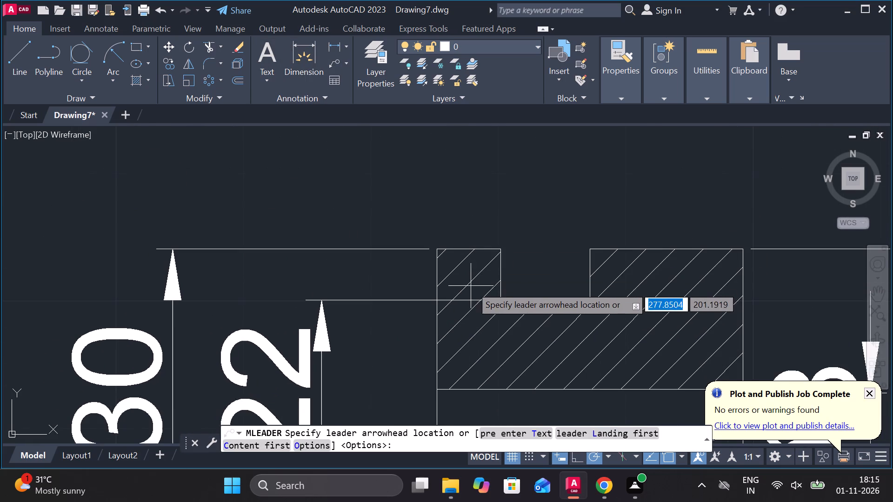
click(478, 275)
middle_drag(420, 167, 496, 266)
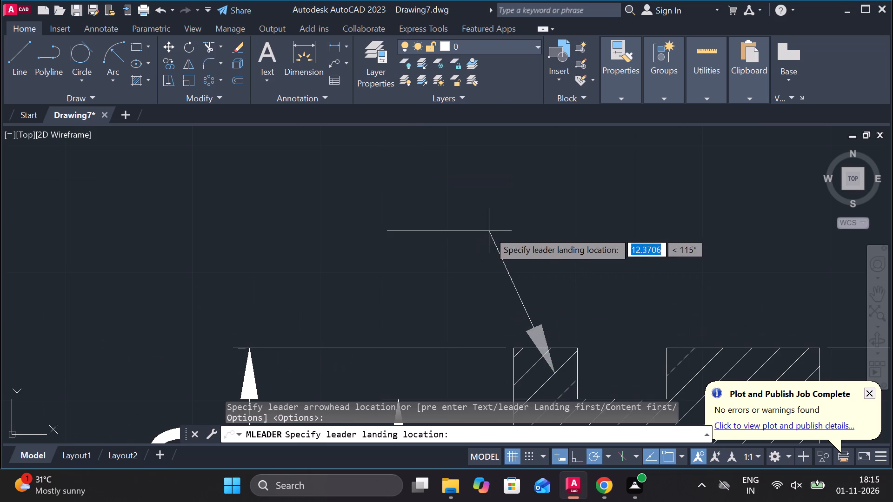
click(489, 231)
scroll(420, 232, down, 2)
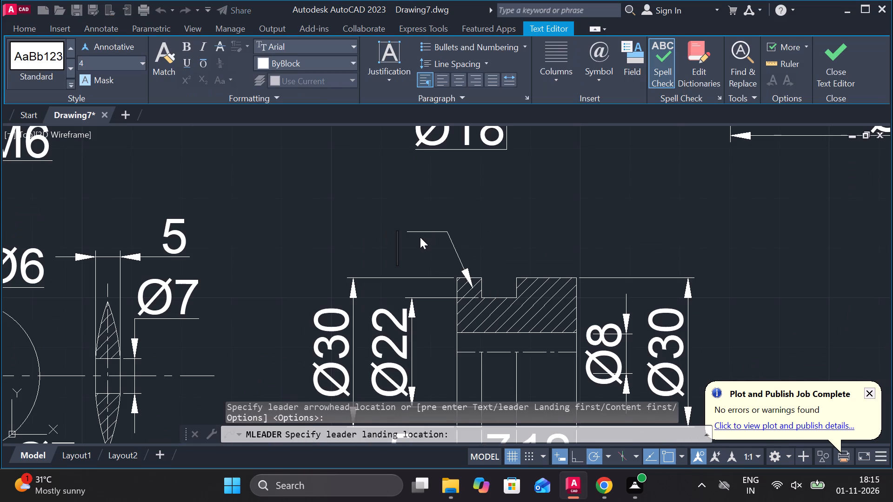
click(82, 67)
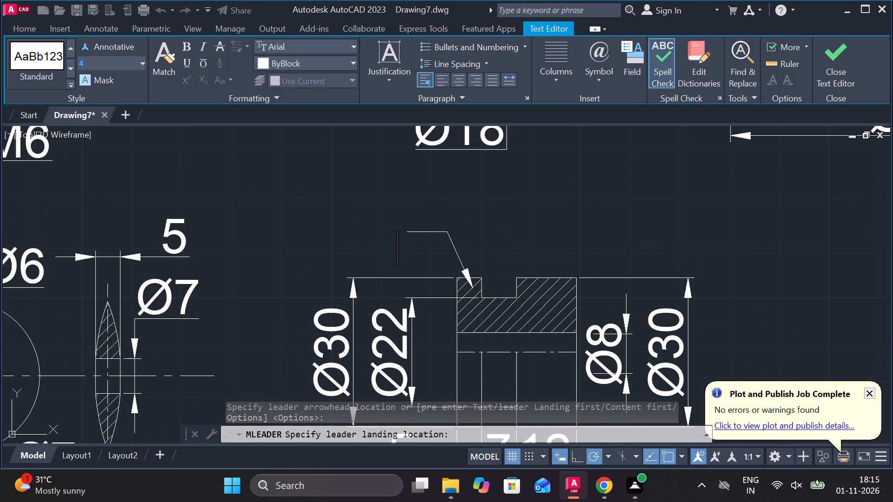
text(10)
key(Return)
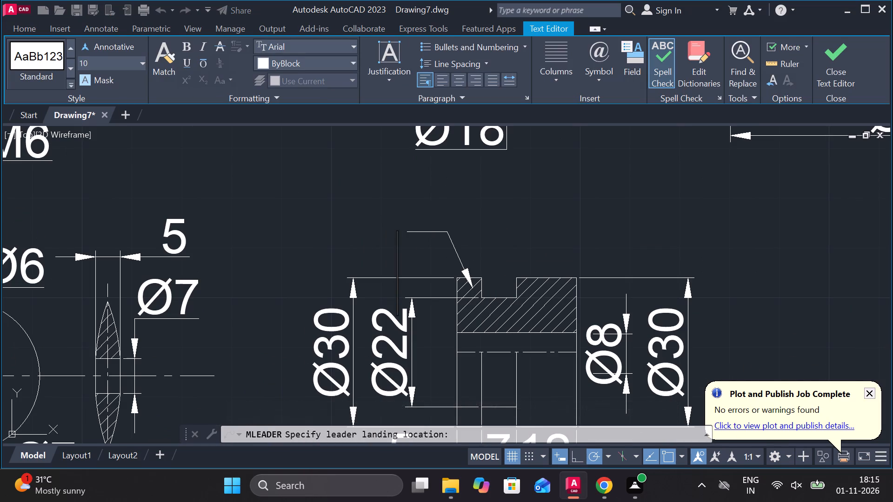
key(9)
key(Return)
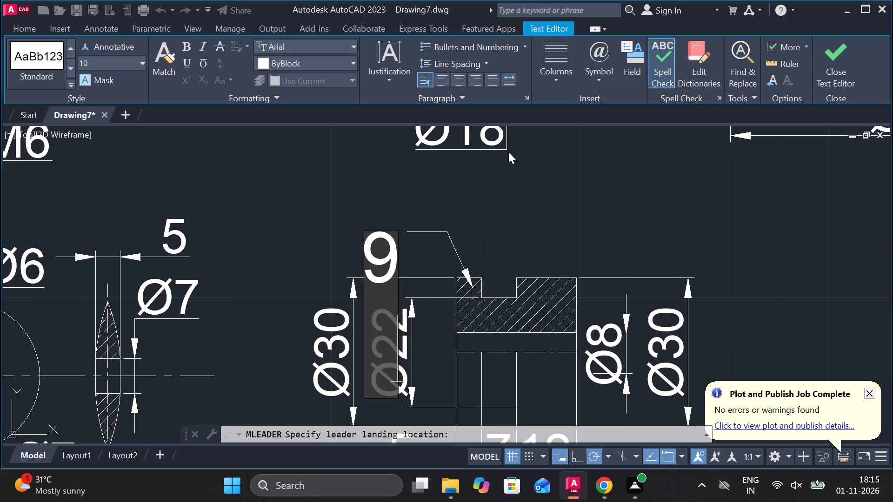
key(BackSpace)
click(829, 46)
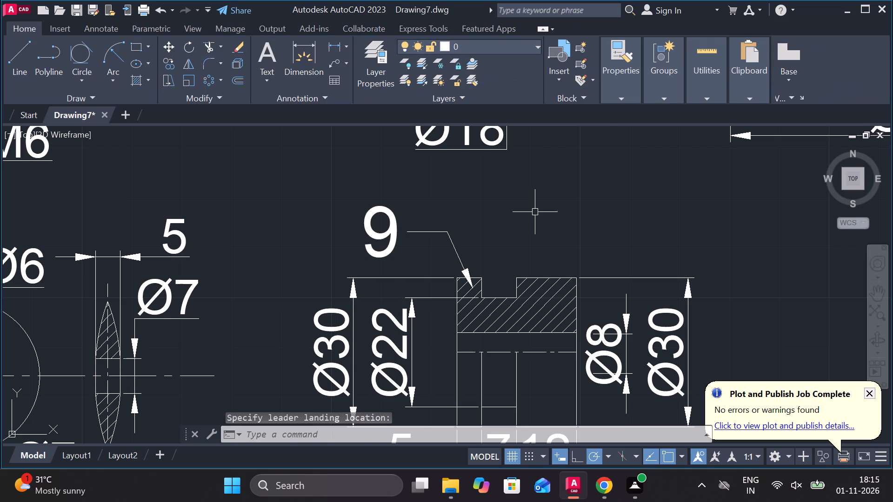
Draw a horizontal line 38 long in the empty space right of part 9.
scroll(535, 211, down, 2)
middle_drag(571, 233, 544, 231)
middle_drag(567, 244, 528, 244)
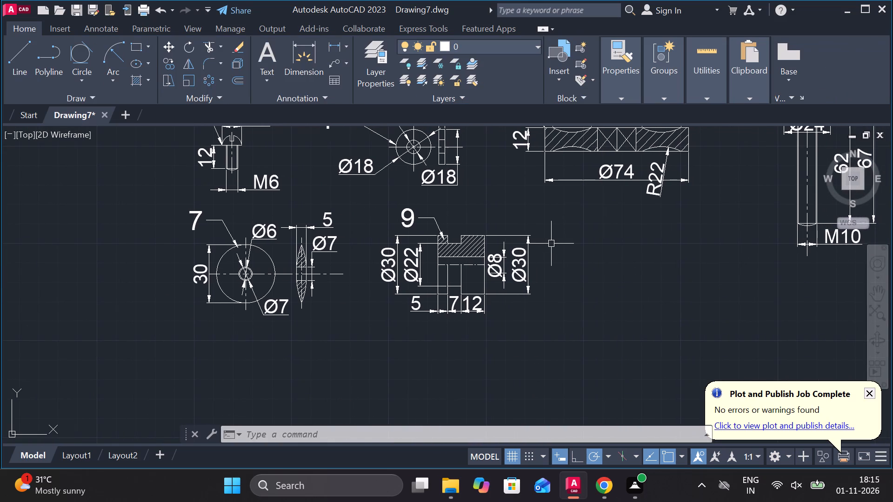
middle_drag(599, 269, 551, 266)
middle_drag(550, 264, 507, 264)
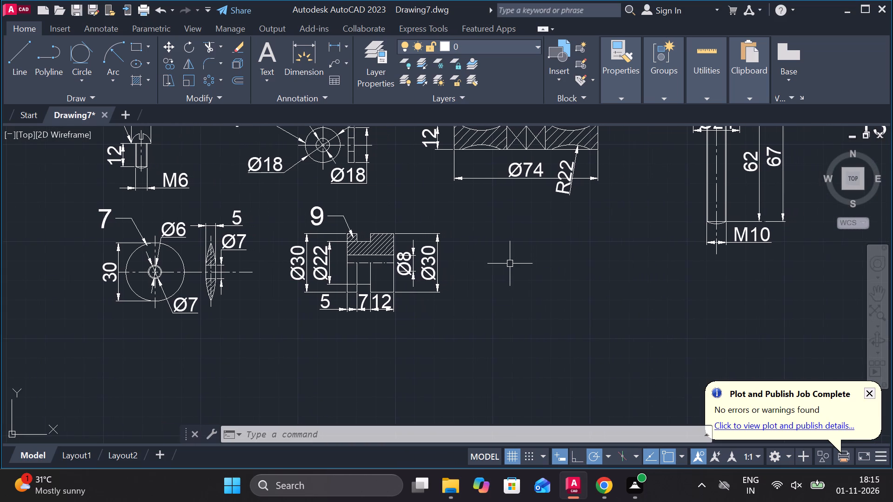
middle_drag(537, 270, 499, 272)
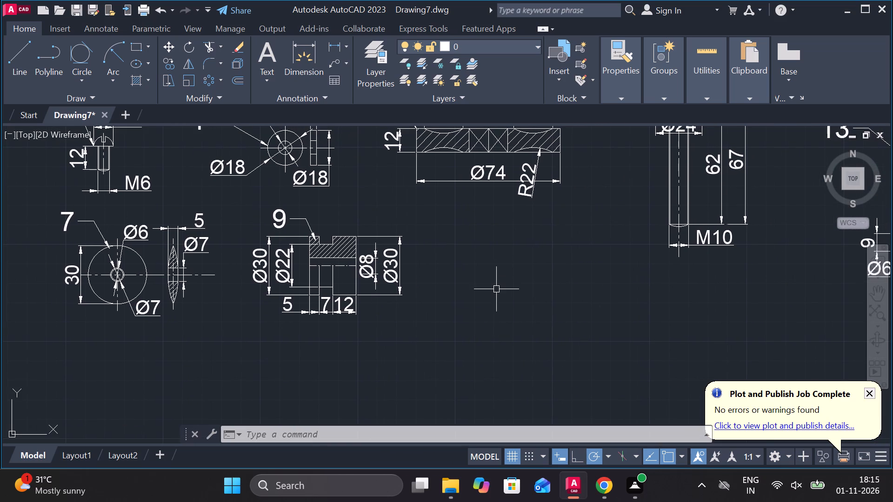
key(l)
key(Return)
click(480, 261)
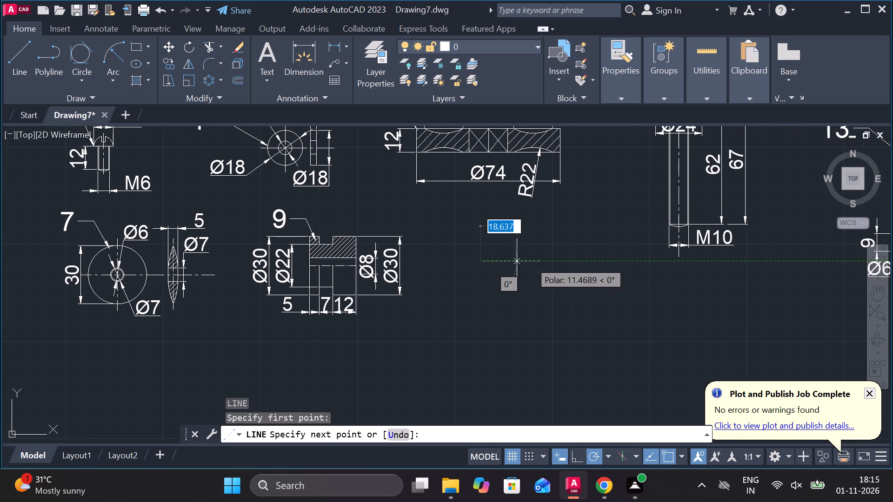
key(3)
key(8)
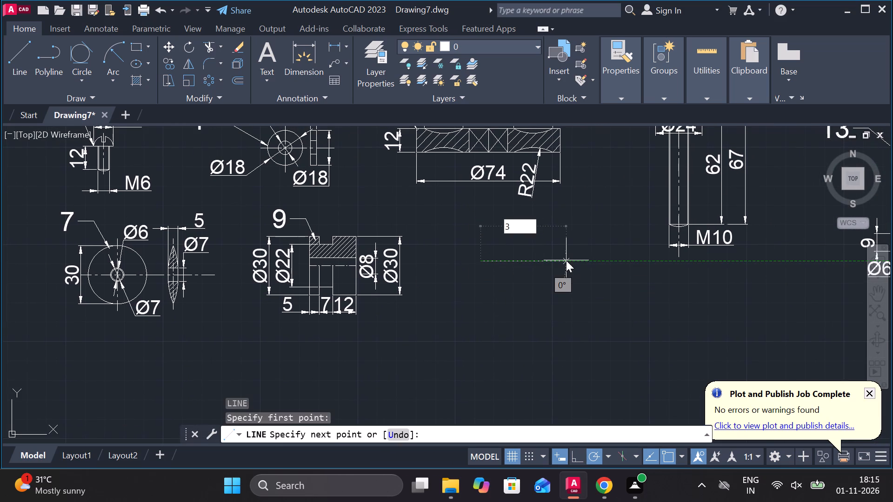
key(Return)
scroll(532, 284, up, 1)
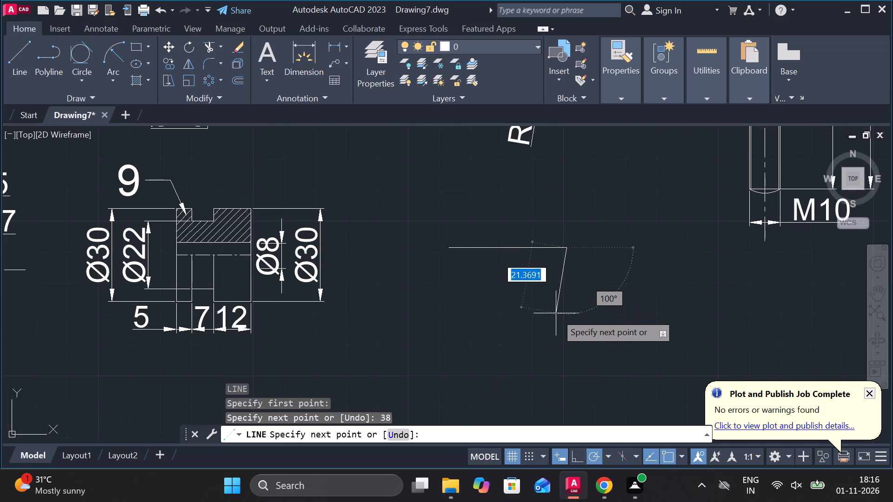
key(Escape)
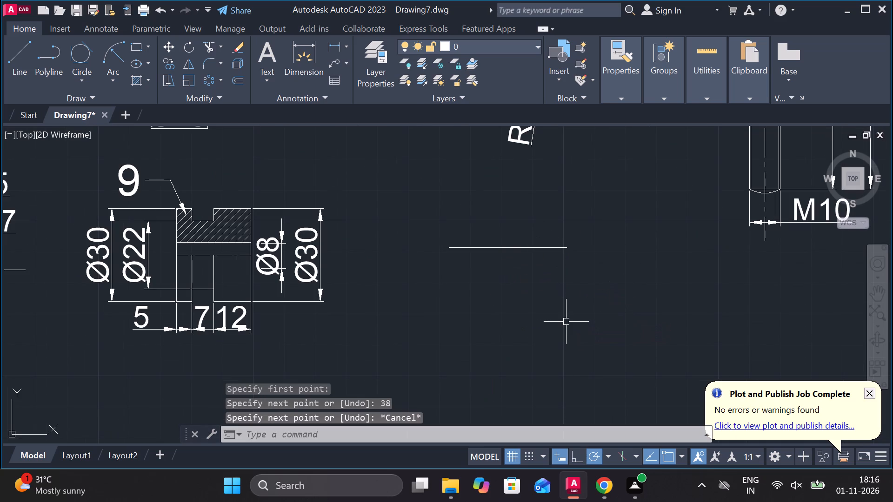
Draw a vertical line 55 long downward from the midpoint of the 38 line.
key(l)
key(Return)
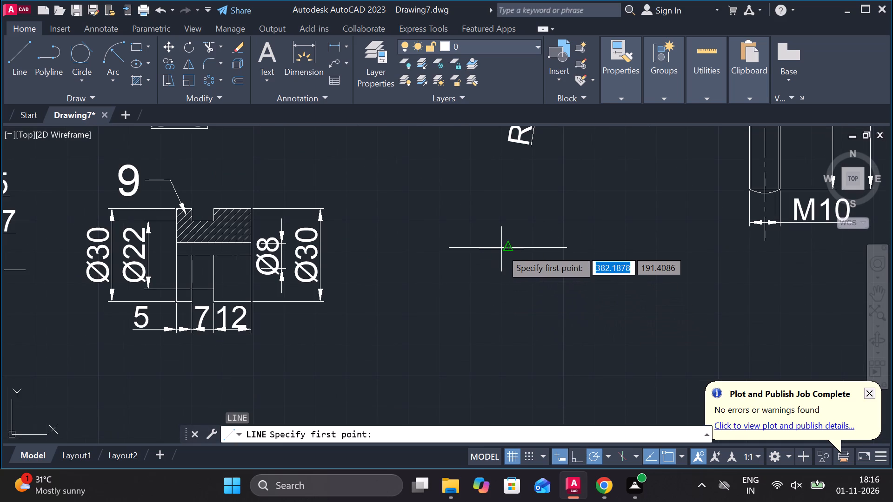
click(505, 248)
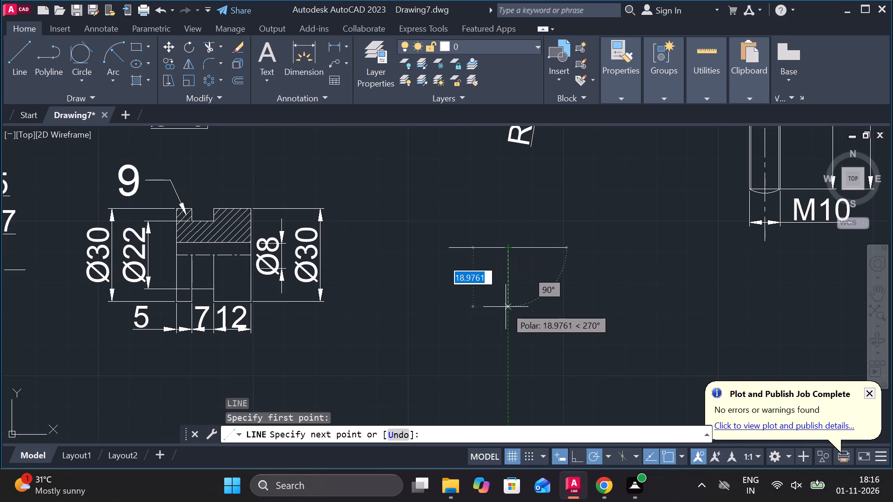
text(55)
key(space)
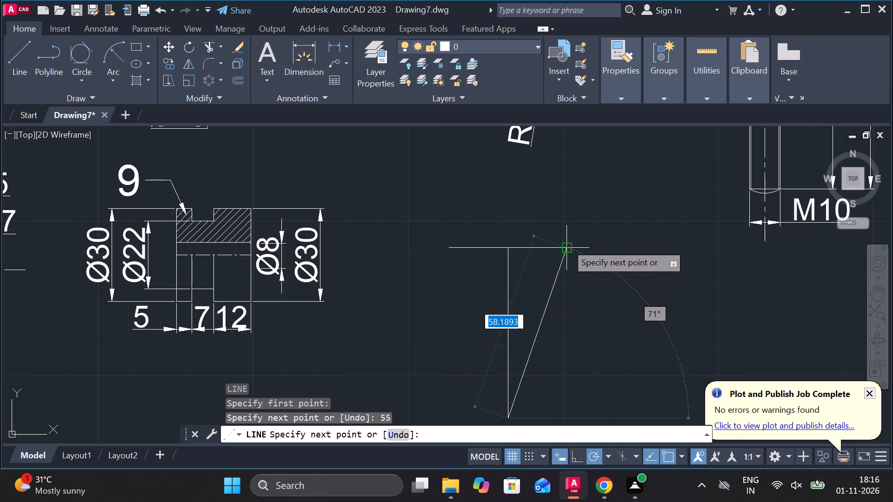
Draw slanted lines from the vertical line's lower end to both ends of the horizontal line, forming a triangle.
click(566, 244)
key(Escape)
key(space)
middle_drag(512, 380, 506, 358)
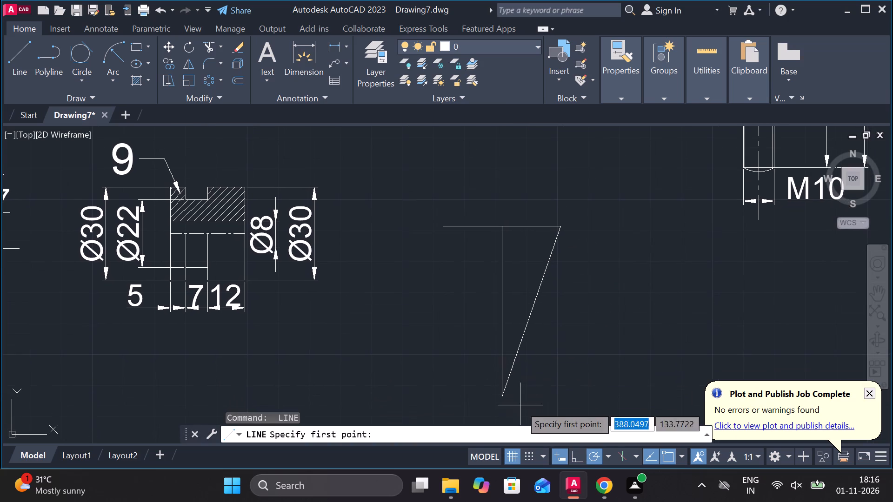
click(501, 391)
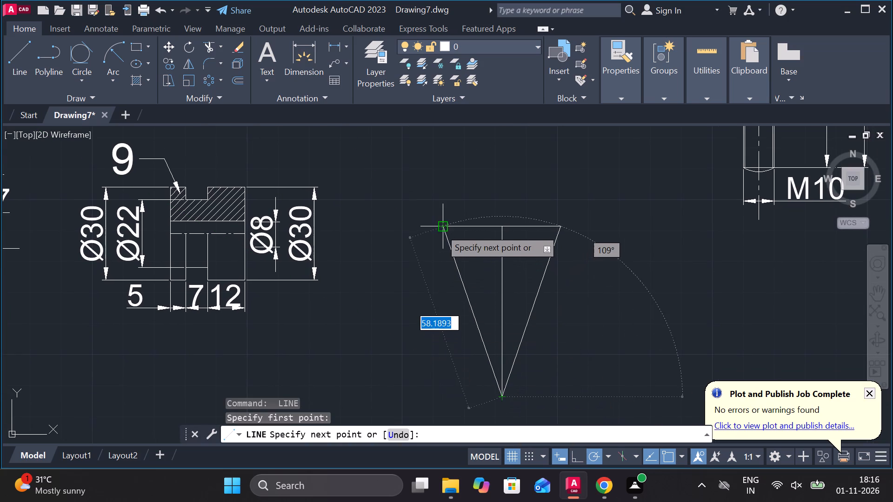
click(440, 229)
key(Escape)
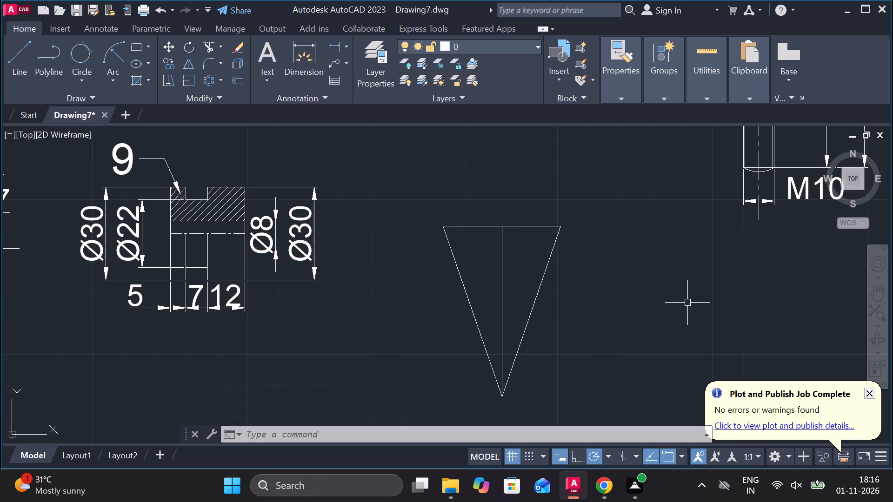
Draw a horizontal line from the vertical line's midpoint leftward to just beyond the triangle's left side.
scroll(493, 279, up, 1)
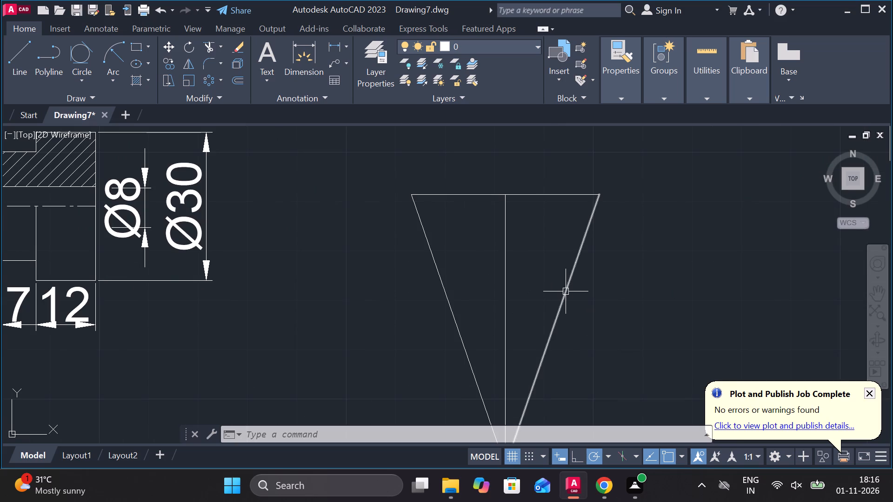
key(l)
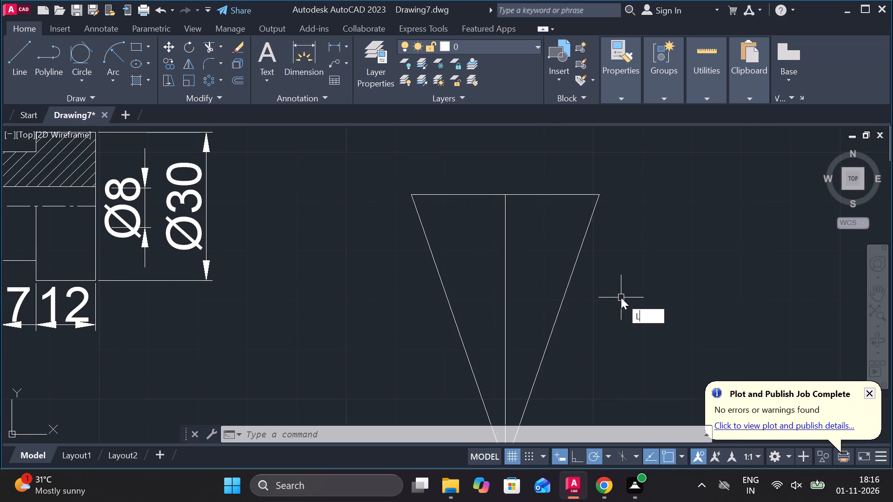
key(Return)
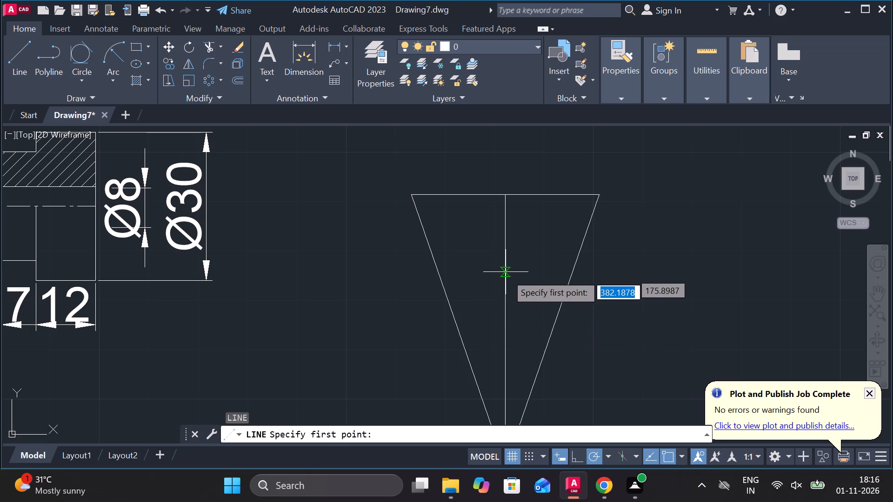
scroll(506, 332, down, 1)
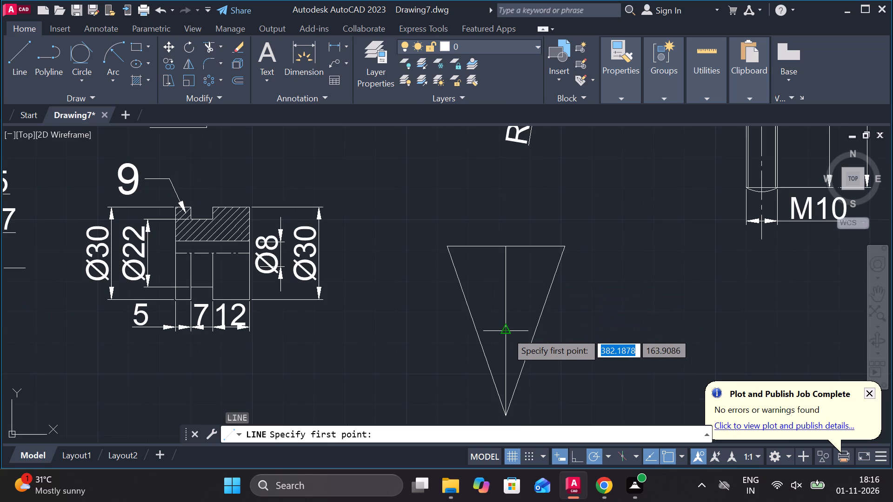
click(506, 332)
click(446, 330)
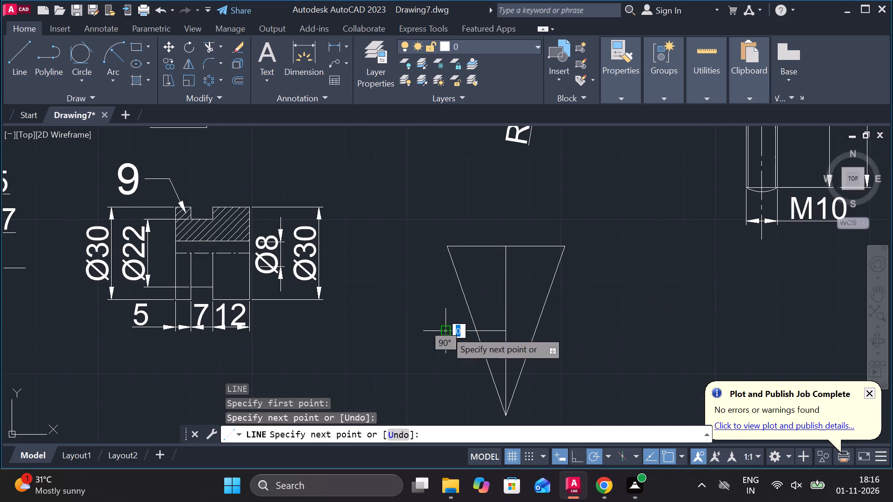
key(Escape)
Stretch the new horizontal line's right end about 23 past the vertical line, making it about 42 long across the triangle.
click(493, 330)
click(510, 331)
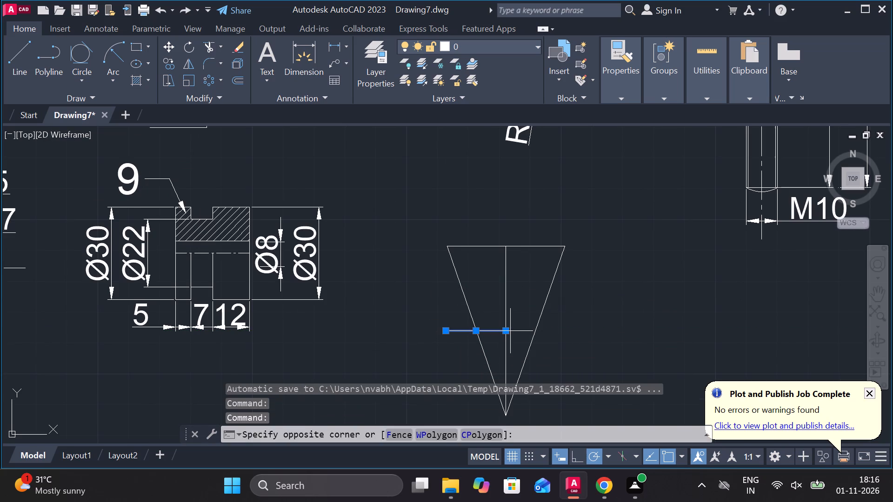
key(Escape)
click(506, 330)
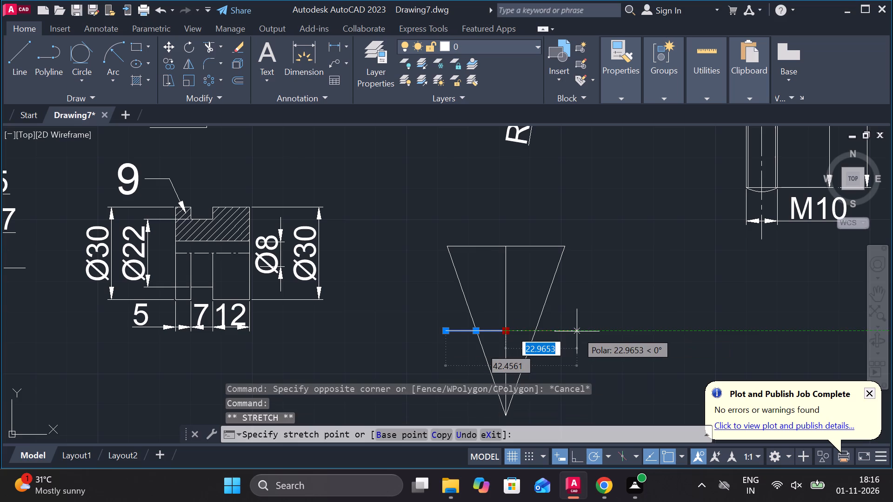
click(577, 331)
key(Escape)
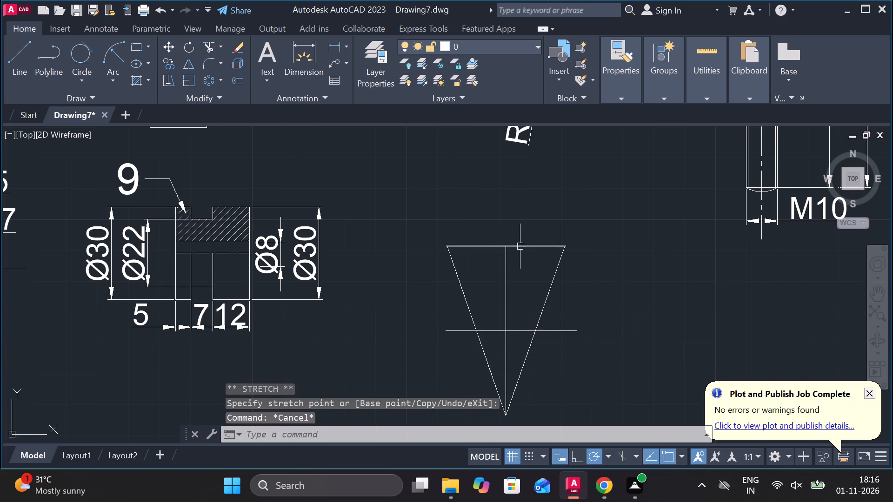
Draw a circle of diameter 7 centred on the midpoint of the triangle's top line.
scroll(492, 242, up, 1)
text(C)
key(space)
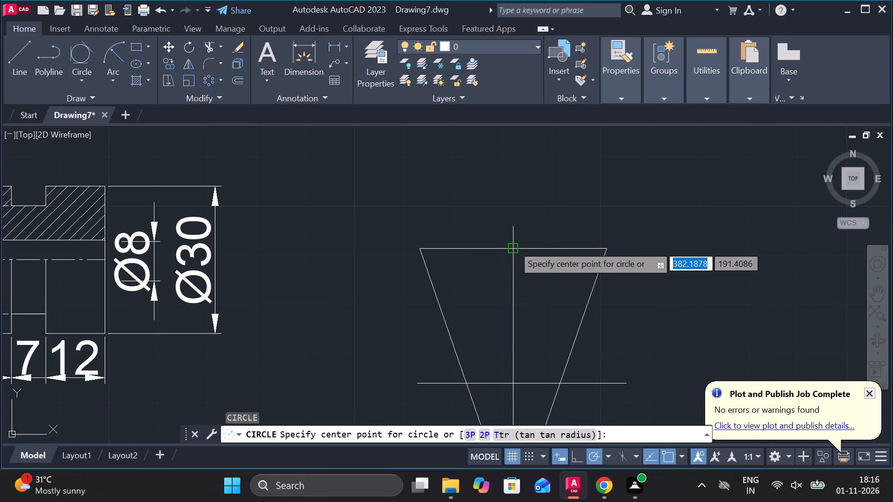
click(513, 245)
text(D 7)
key(Return)
Move the circle 11 straight down along the triangle's vertical line.
click(526, 246)
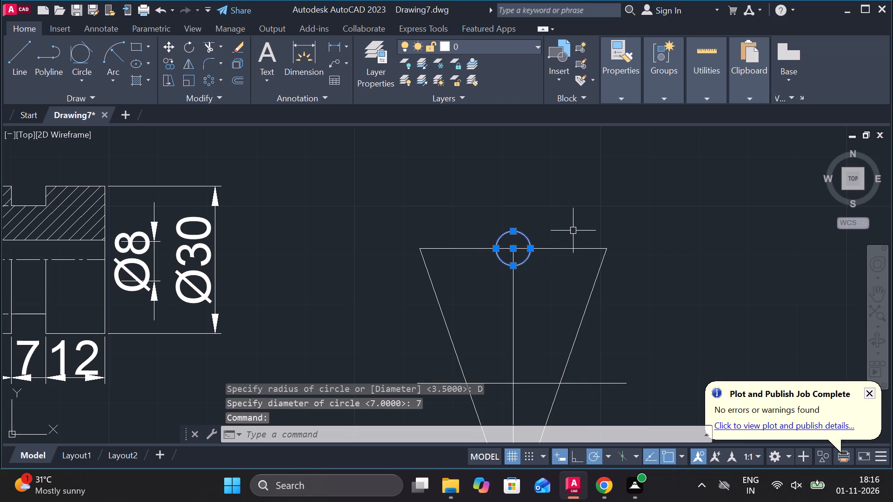
key(m)
key(Return)
click(513, 249)
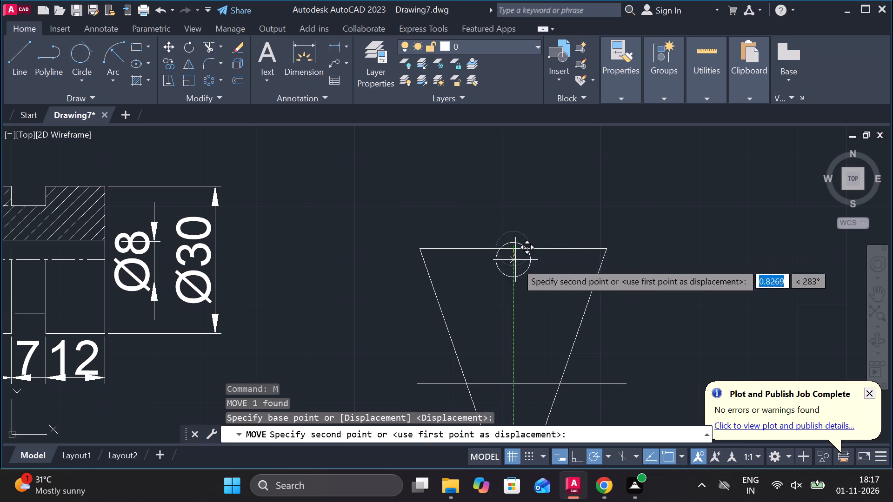
middle_drag(517, 308, 522, 132)
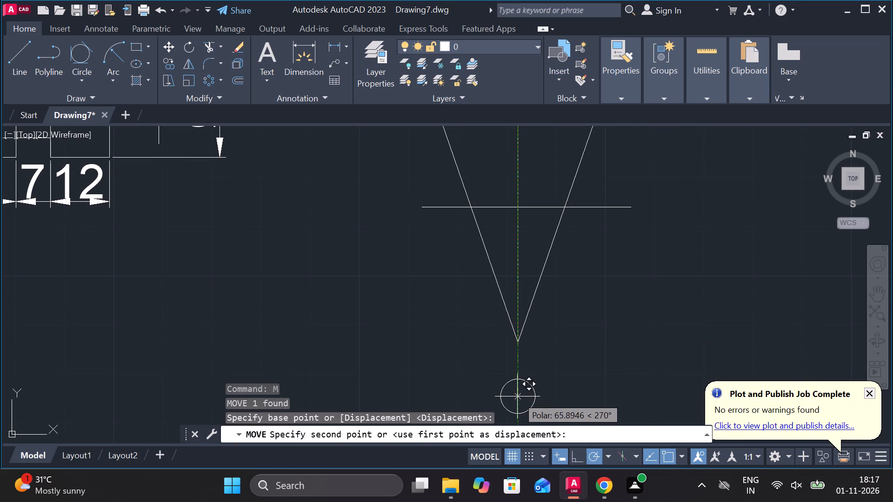
text(11)
key(Return)
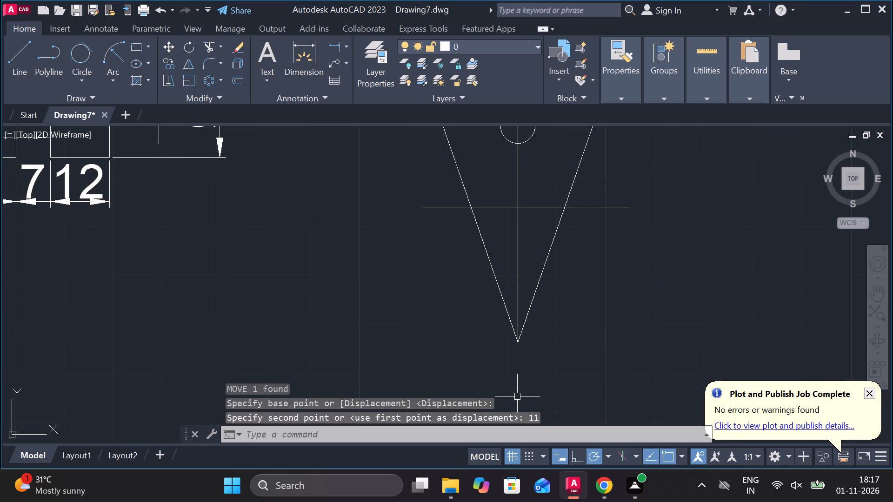
Offset the horizontal line crossing the triangle by 2 both above and below.
middle_drag(546, 280, 530, 390)
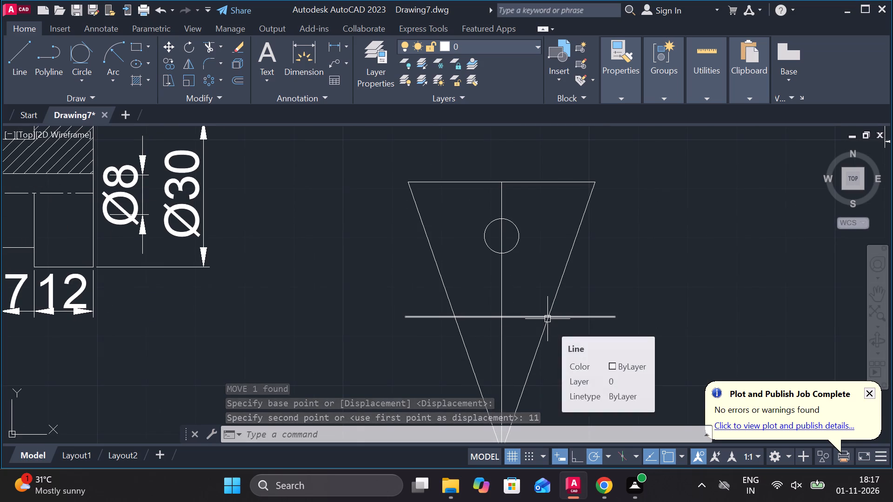
click(515, 319)
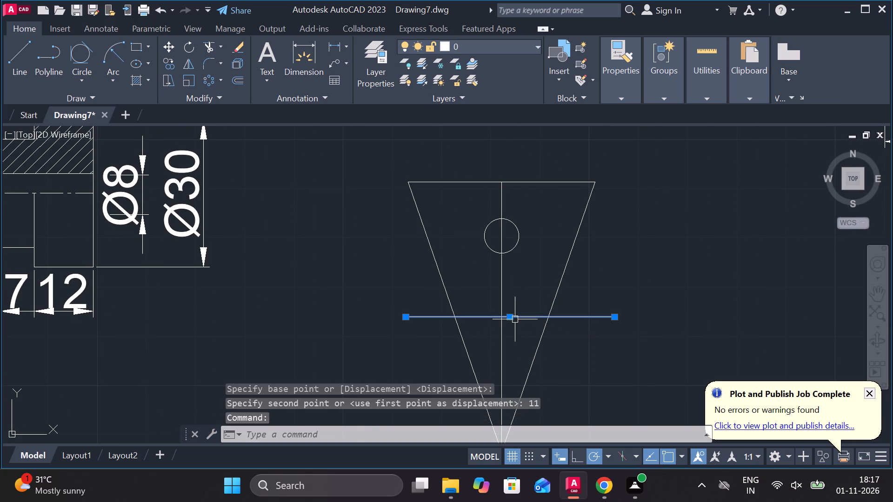
key(o)
key(Return)
key(Return)
text(2)
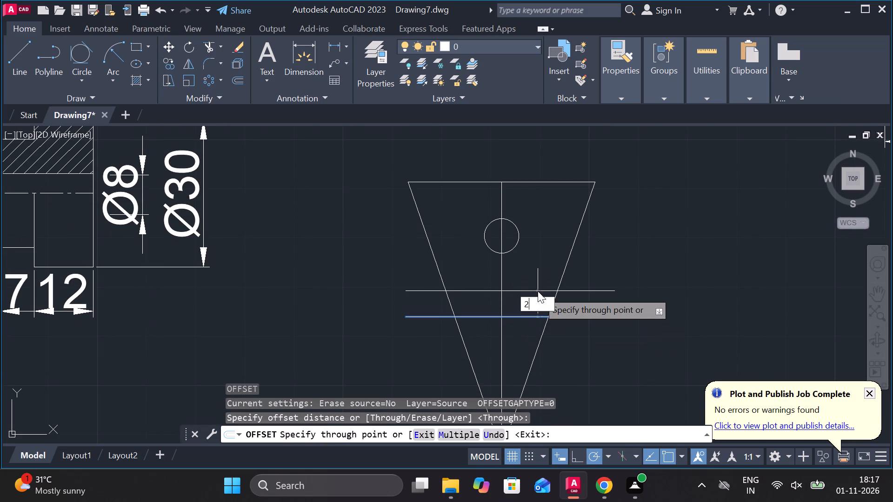
key(space)
click(527, 319)
text(2)
key(space)
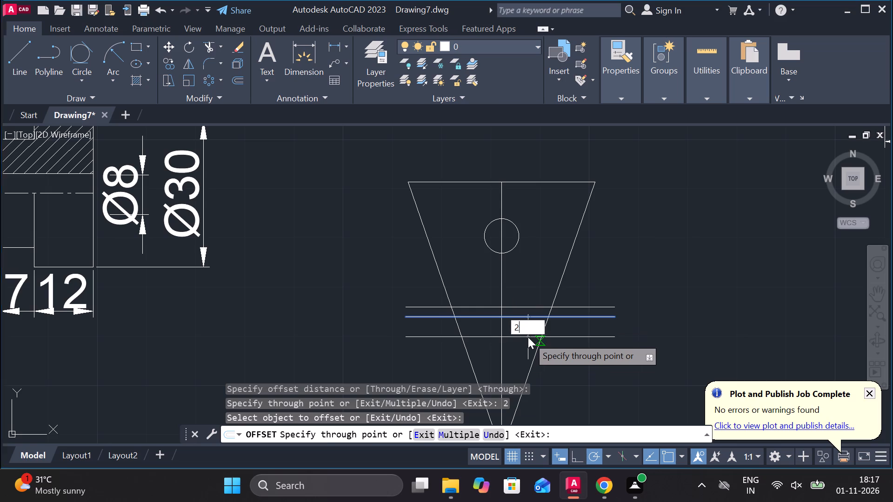
key(Escape)
Erase the original horizontal line between the two offset lines.
click(523, 318)
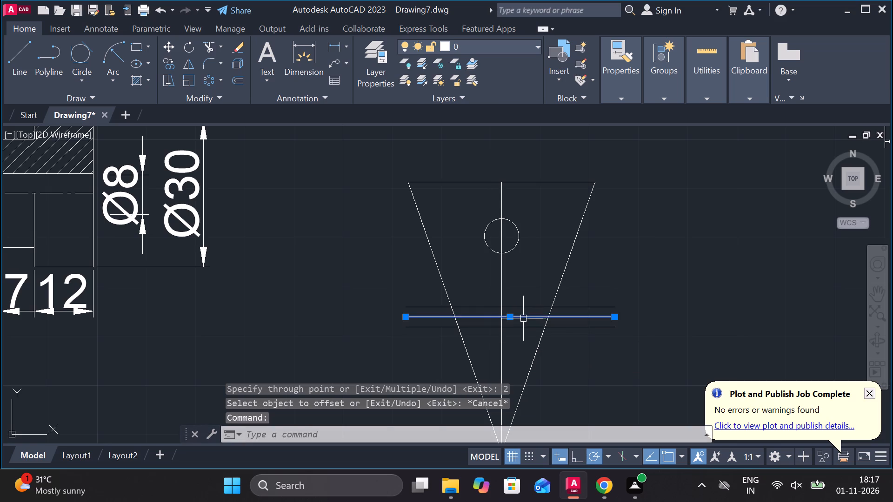
text(E)
key(space)
Trim both offset horizontal lines where they extend beyond the triangle's slanted sides.
text(TR)
key(space)
drag(603, 280, 598, 294)
click(571, 351)
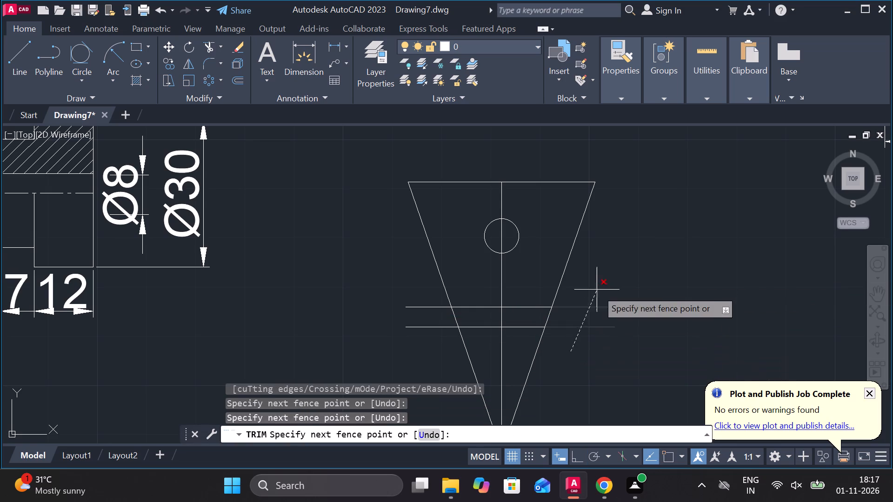
click(598, 285)
drag(427, 343, 427, 338)
click(418, 288)
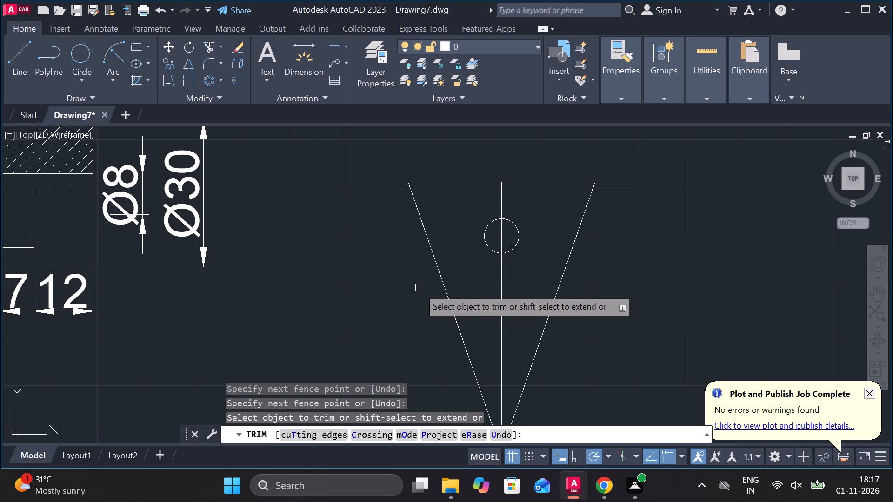
key(Escape)
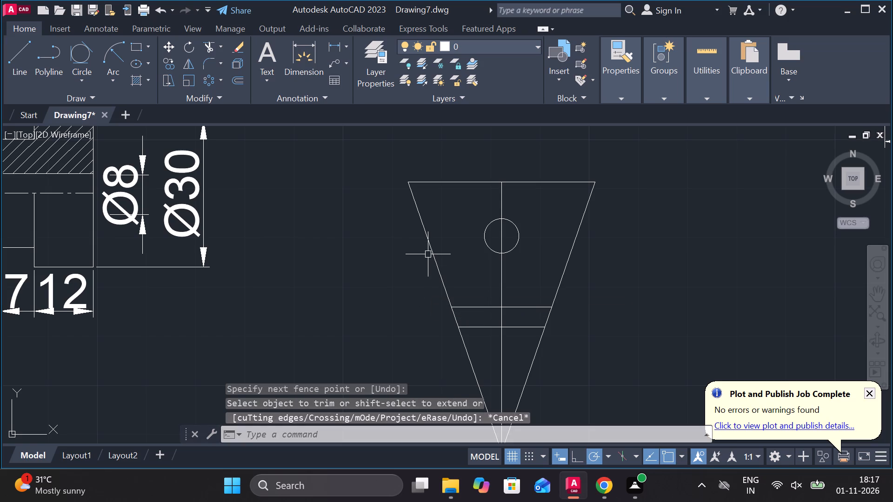
Offset both slanted sides of the triangle inward by 1.
click(428, 253)
key(o)
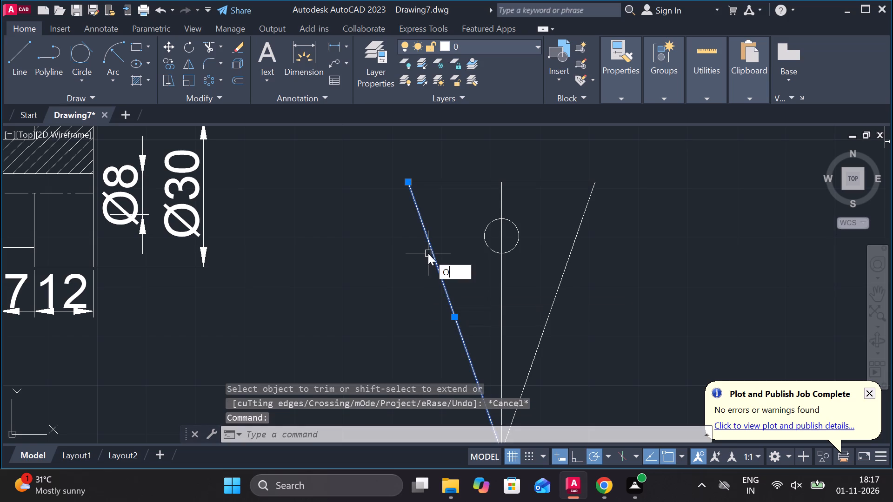
key(Return)
key(Return)
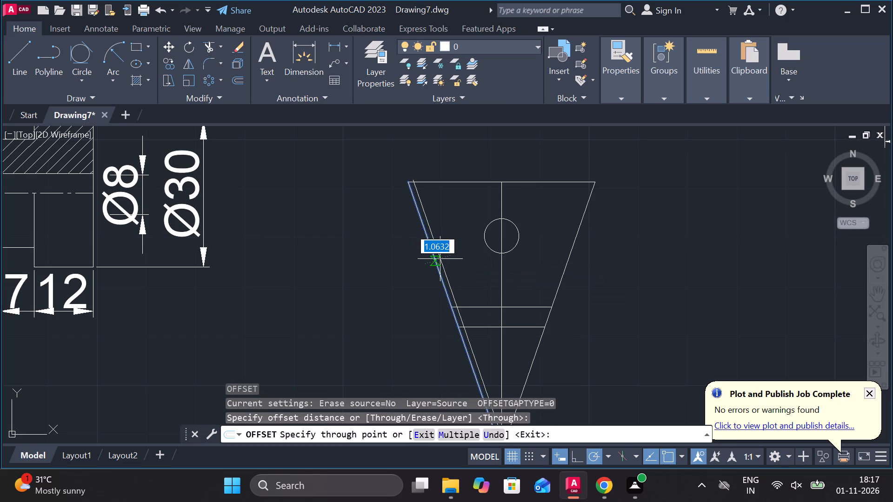
text(1)
key(space)
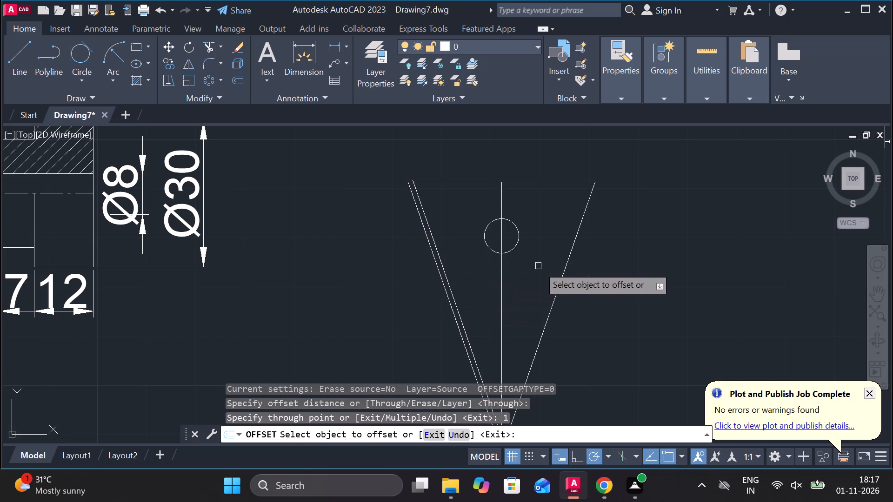
click(563, 264)
key(1)
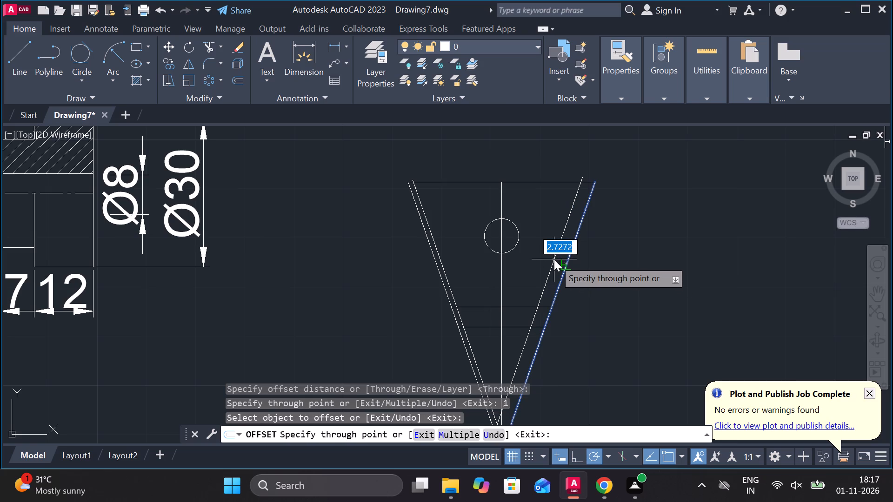
key(space)
middle_drag(574, 295, 559, 270)
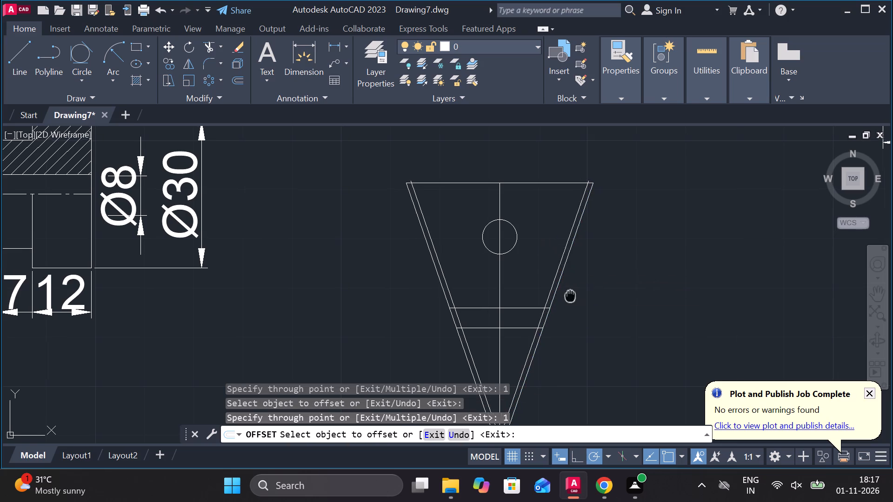
middle_drag(559, 270, 547, 199)
scroll(484, 355, up, 2)
key(Escape)
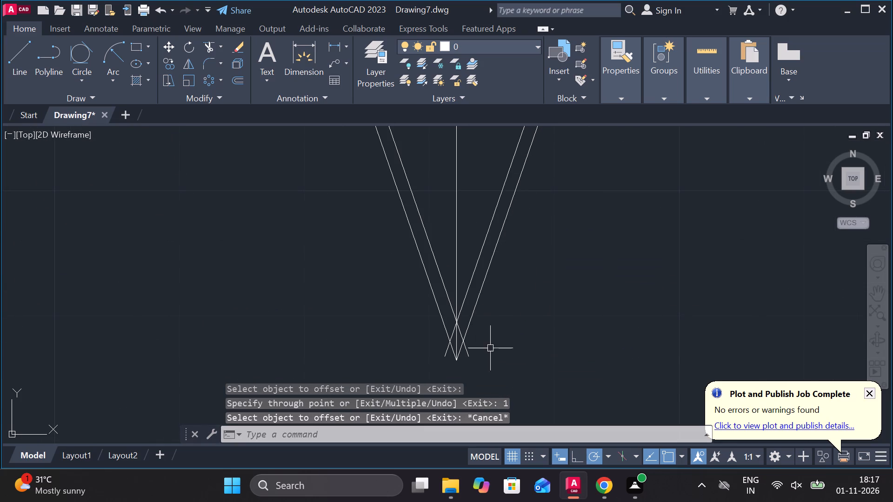
Trim the inner slanted lines where they cross past each other at the triangle's lower apex.
text(TR)
key(space)
click(469, 353)
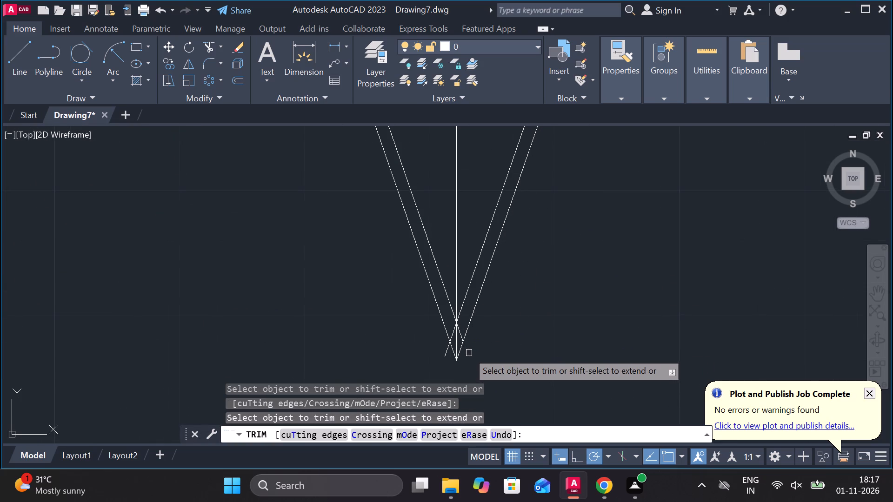
click(459, 339)
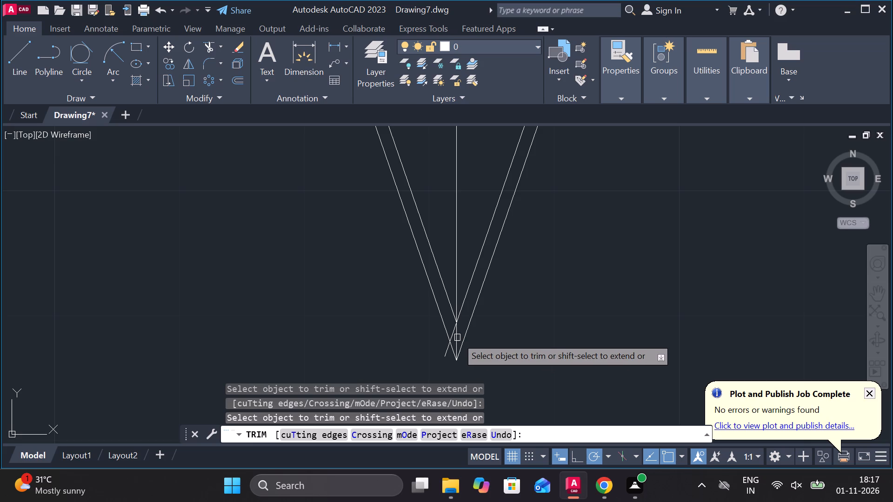
click(453, 334)
click(447, 350)
Trim the upper ends of both inner slanted lines that project above the triangle's top line.
scroll(478, 320, down, 2)
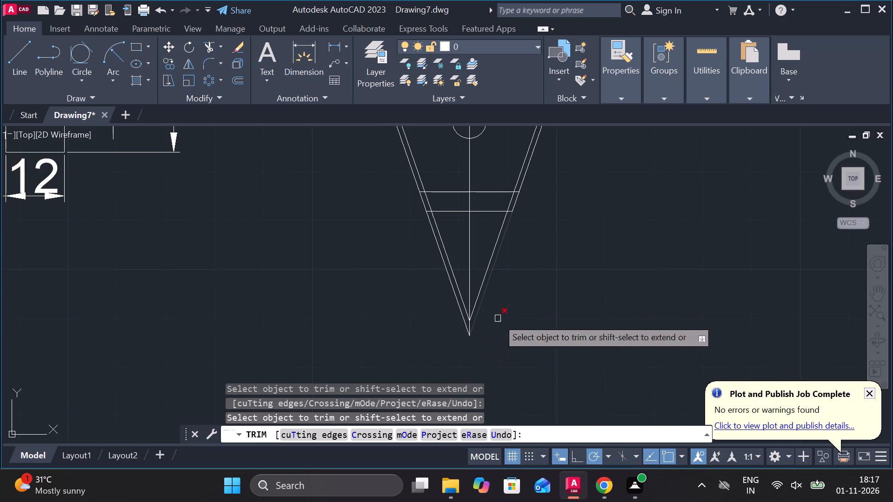
middle_drag(555, 290, 561, 389)
middle_drag(567, 316, 574, 343)
scroll(382, 166, up, 3)
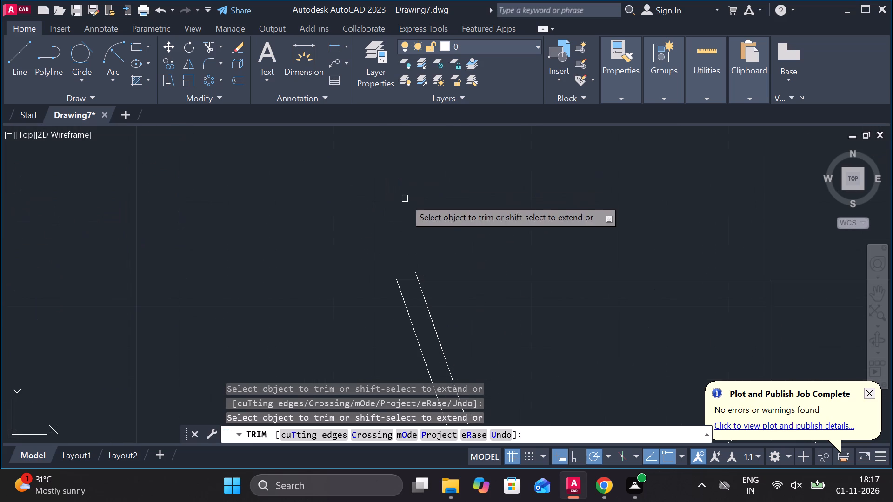
click(416, 274)
scroll(500, 238, down, 3)
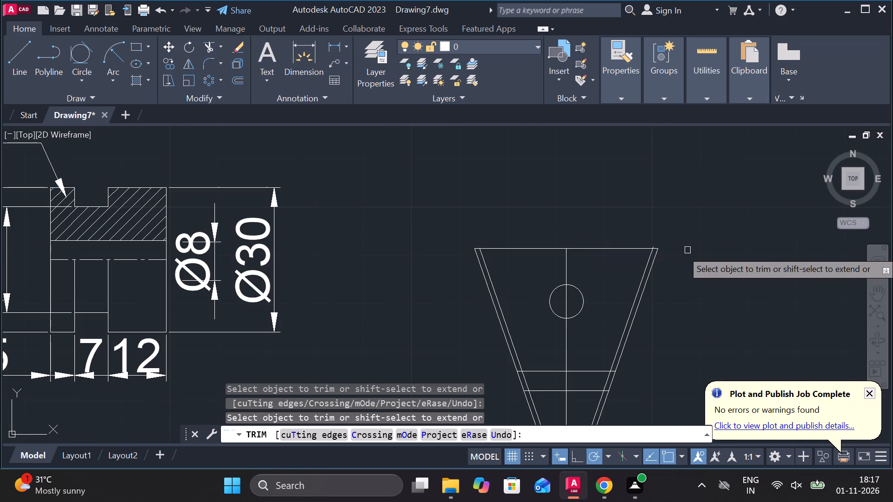
scroll(687, 250, up, 2)
scroll(604, 237, up, 3)
click(558, 258)
scroll(641, 231, down, 3)
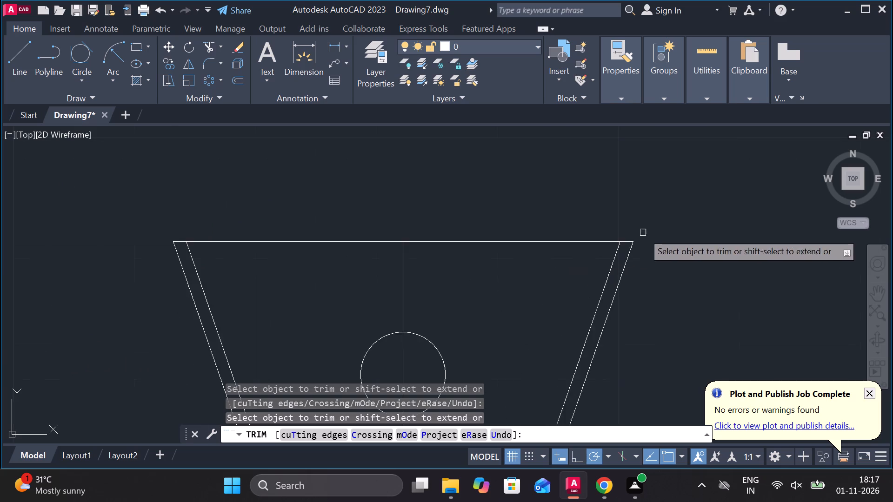
scroll(675, 281, down, 2)
middle_drag(680, 289, 649, 262)
middle_drag(653, 269, 620, 257)
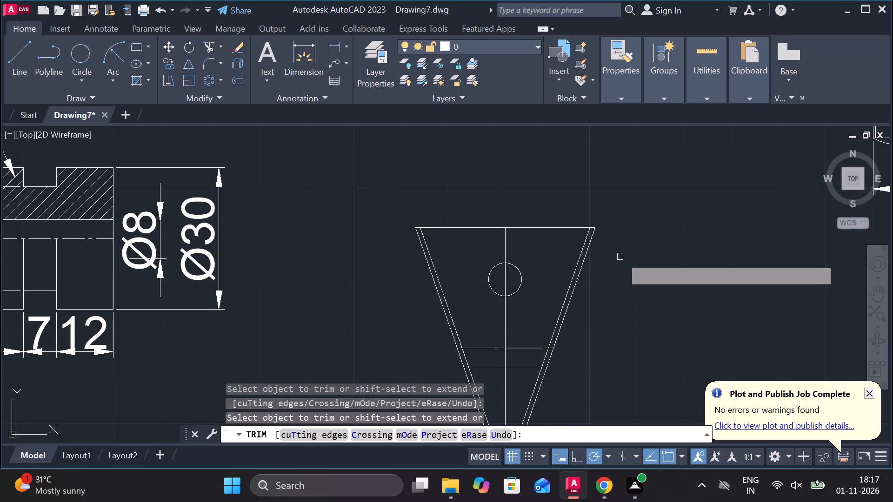
key(Escape)
Set the linetype of the triangle's vertical middle line to CENTER2.
middle_drag(617, 300, 606, 251)
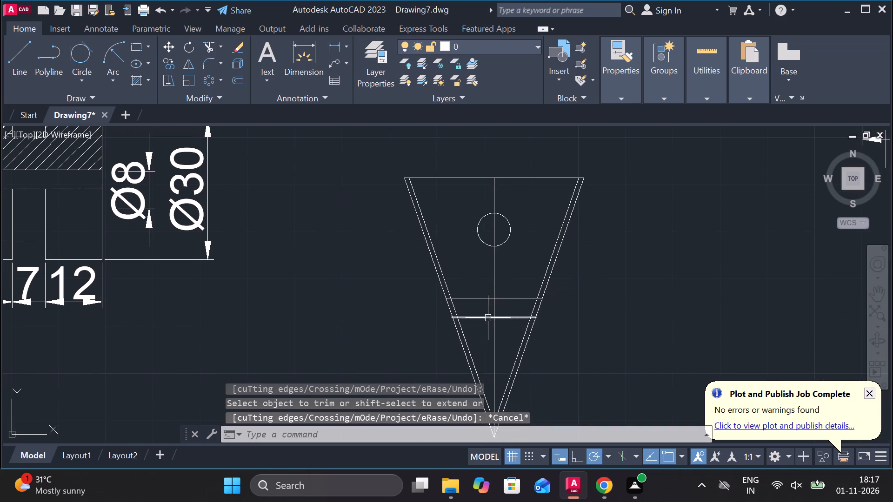
click(493, 273)
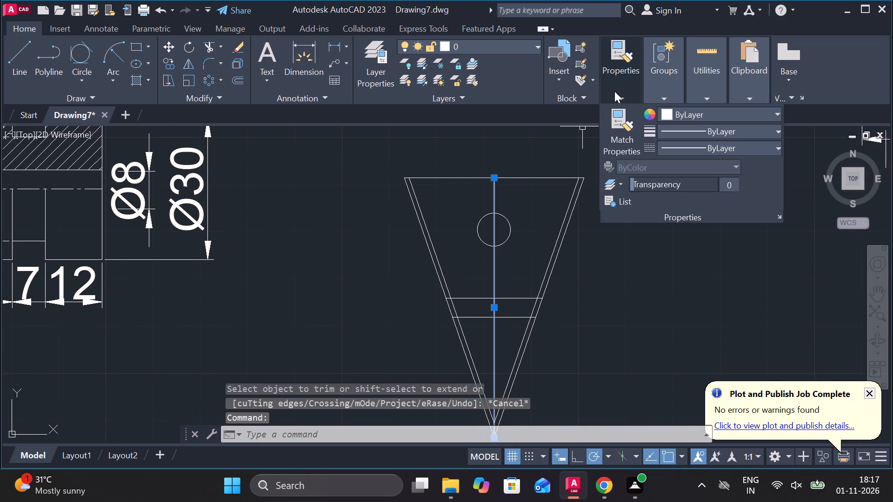
click(615, 92)
click(690, 144)
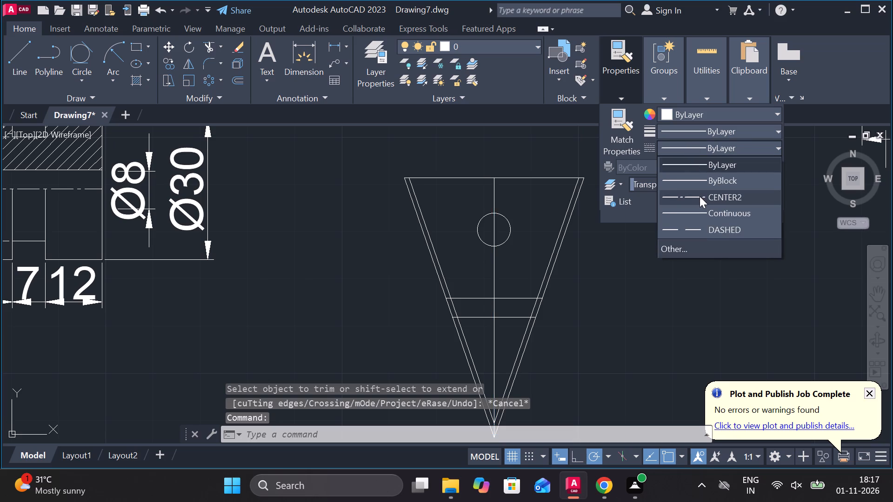
click(700, 196)
key(Escape)
Hatch the band between the two horizontal lines, inside the inner slanted lines, on both sides of the centreline.
middle_drag(610, 302, 576, 252)
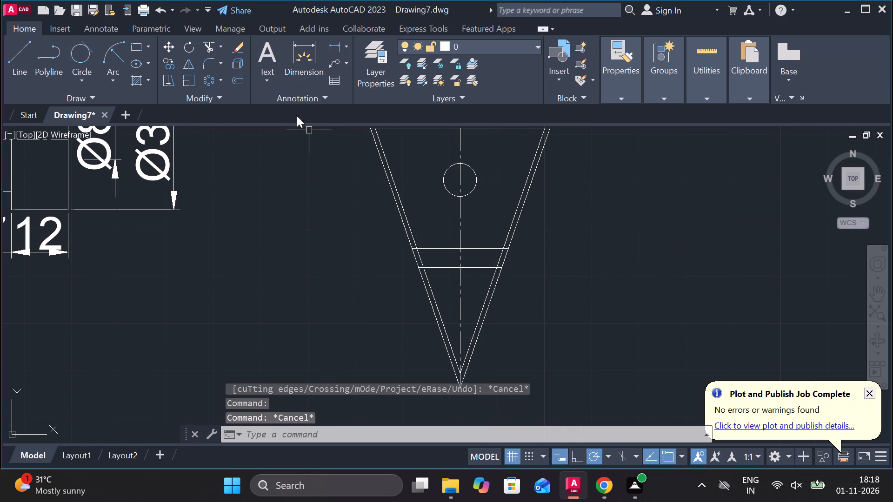
click(140, 76)
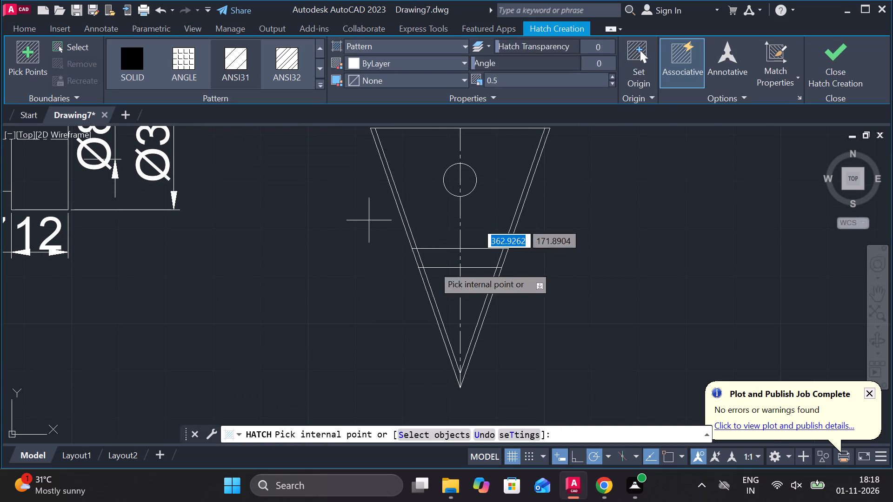
scroll(451, 275, up, 2)
click(418, 231)
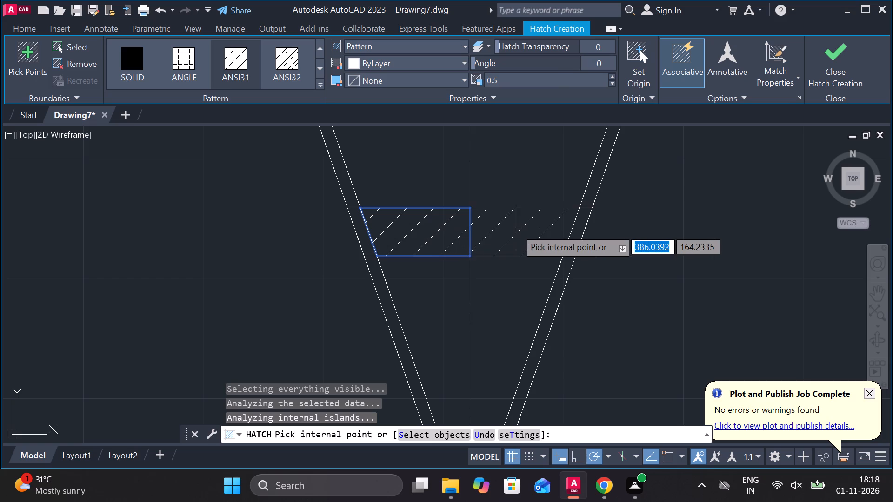
click(516, 228)
key(Escape)
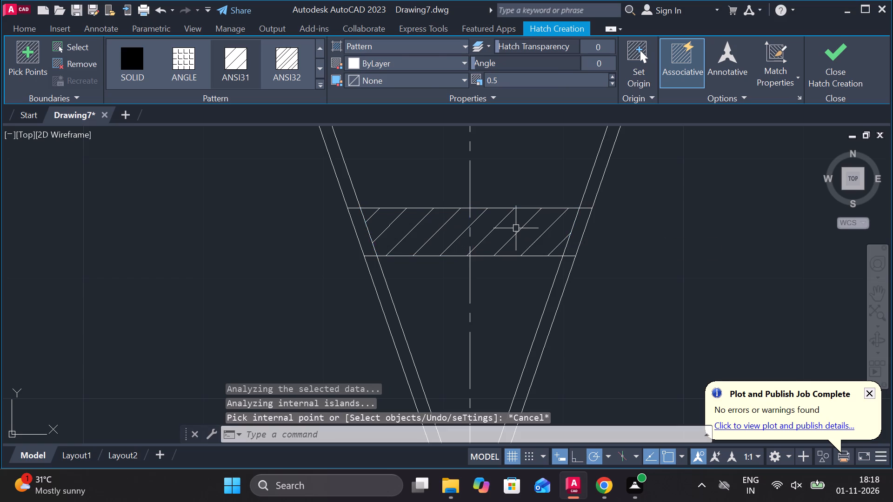
Set the linetype of the triangle's right inner slanted line to DASHED.
click(596, 168)
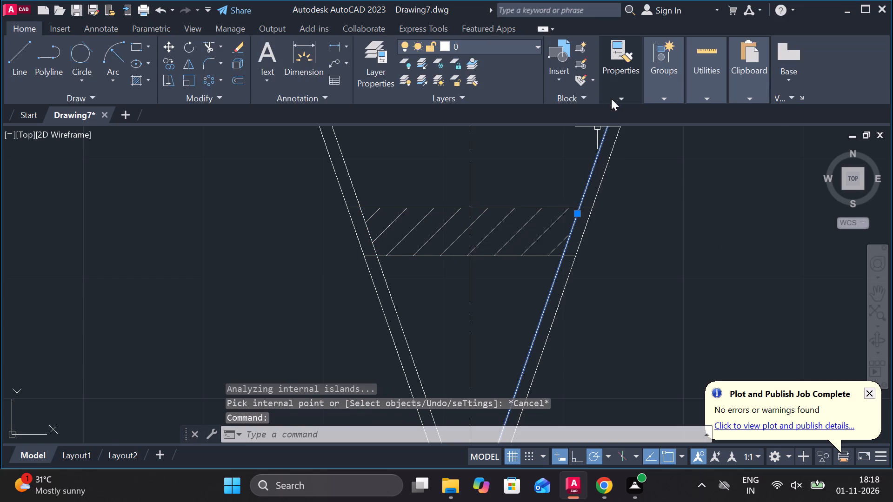
click(617, 95)
click(682, 143)
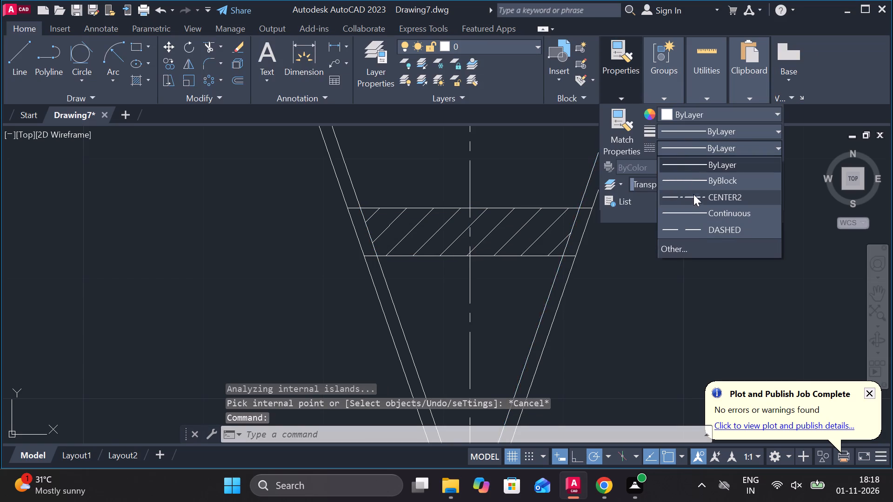
click(693, 230)
scroll(640, 277, down, 2)
key(Escape)
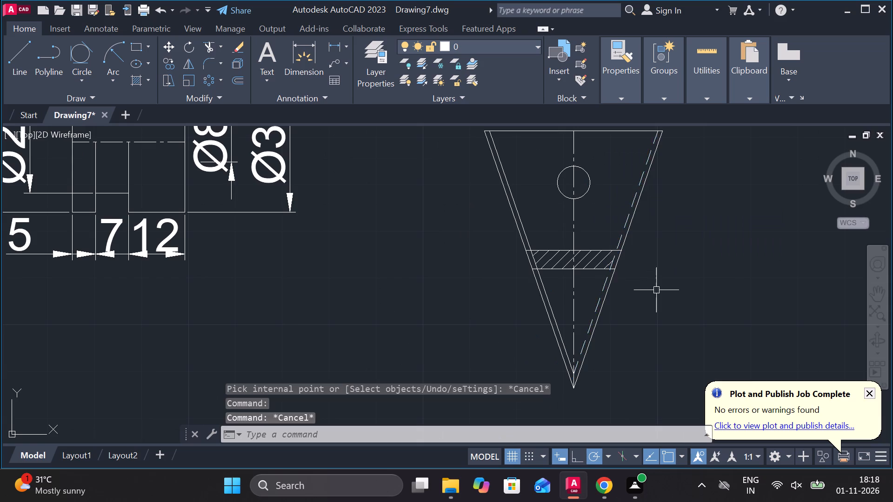
Add a linear dimension for the full width of the triangle's top line, placed above it.
middle_drag(656, 290, 613, 290)
middle_drag(616, 290, 532, 345)
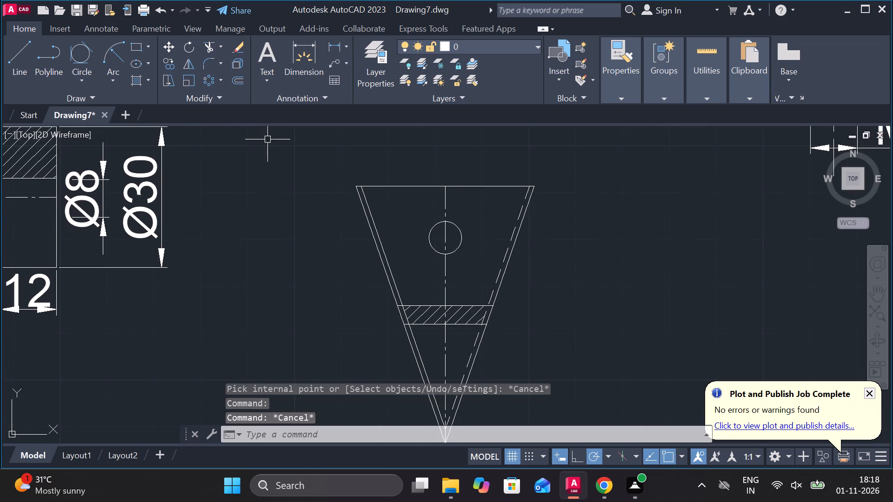
click(332, 43)
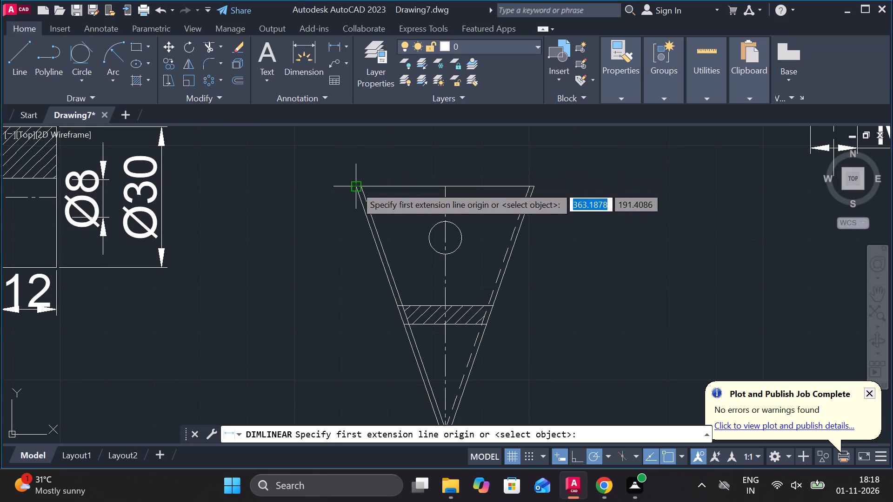
click(355, 186)
click(537, 186)
middle_drag(518, 168, 520, 188)
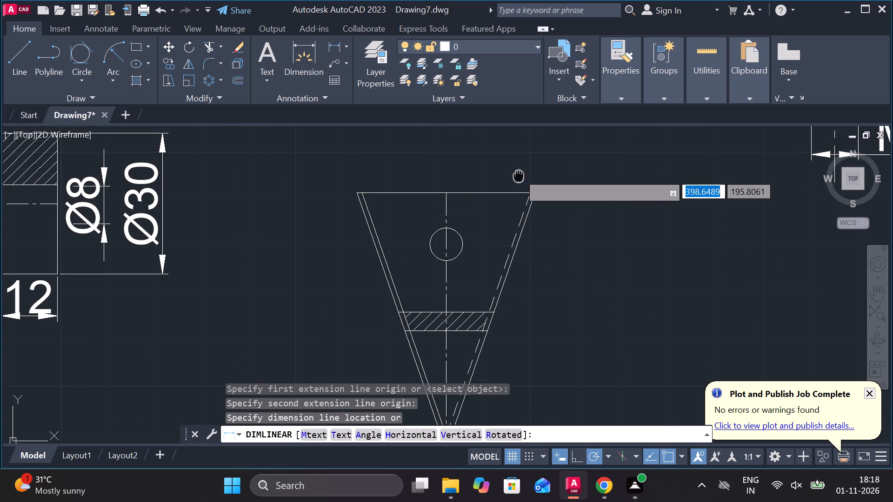
middle_drag(520, 188, 520, 215)
click(514, 196)
middle_drag(519, 233, 509, 205)
Add a vertical linear dimension from the triangle's top line to the hole's centre, placed just left of the hole.
key(space)
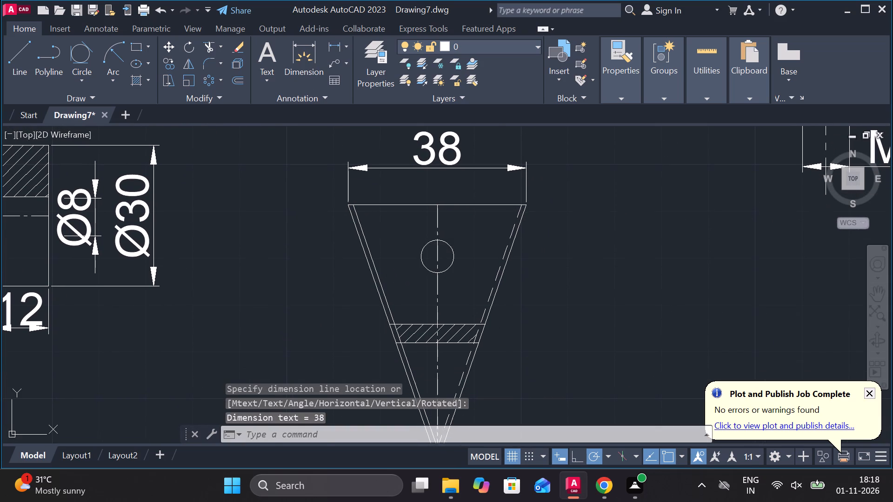
click(436, 205)
click(436, 258)
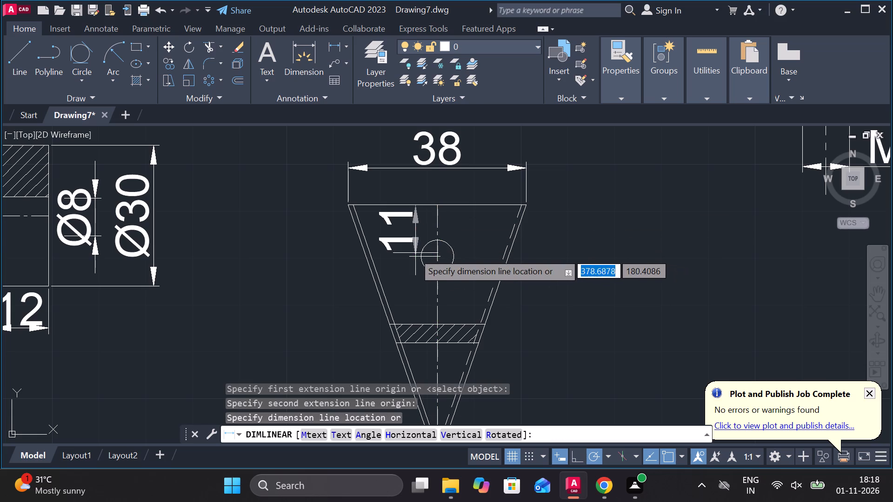
click(407, 251)
middle_drag(431, 250, 418, 241)
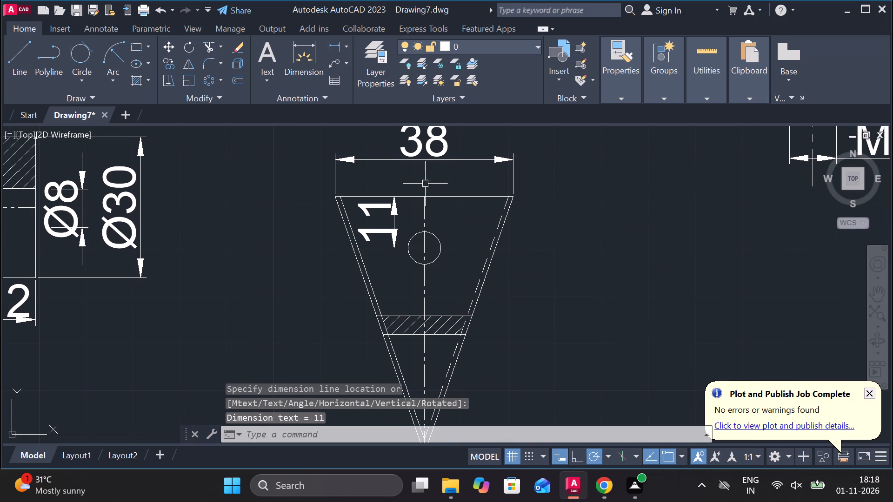
Add an aligned dimension diagonally across the hole's diameter, placed to the lower right of the hole inside the triangle.
click(342, 45)
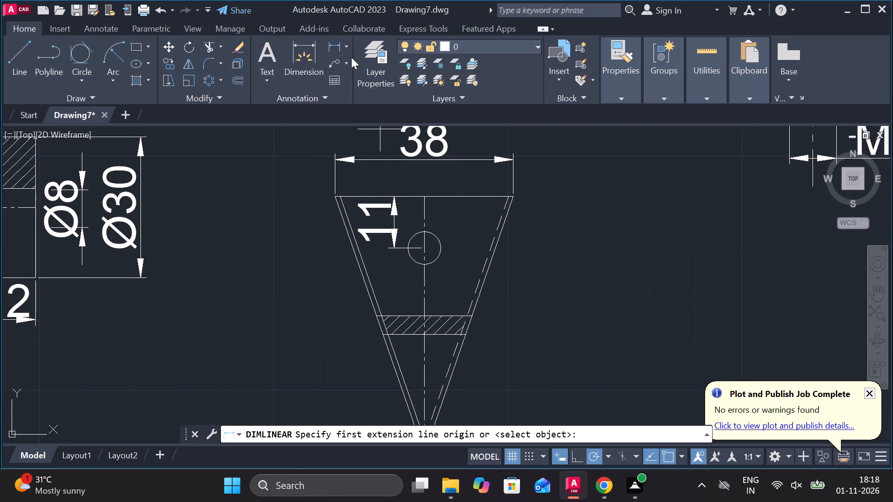
click(349, 49)
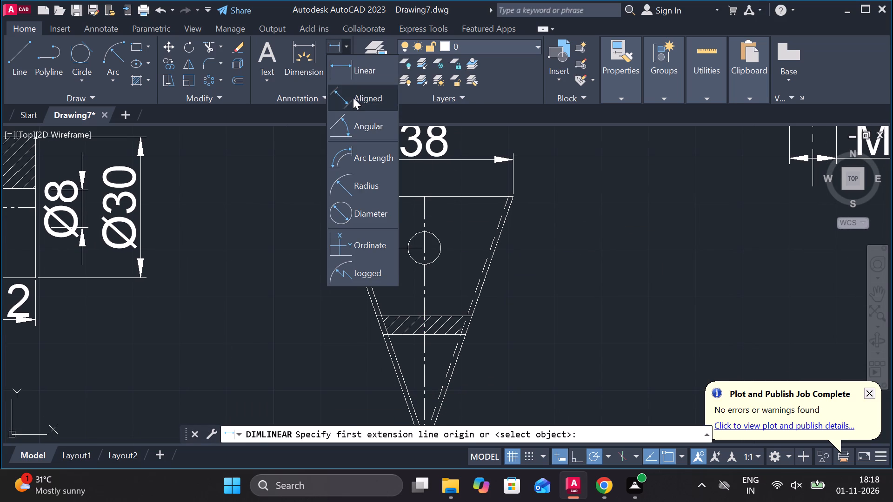
click(353, 98)
click(407, 263)
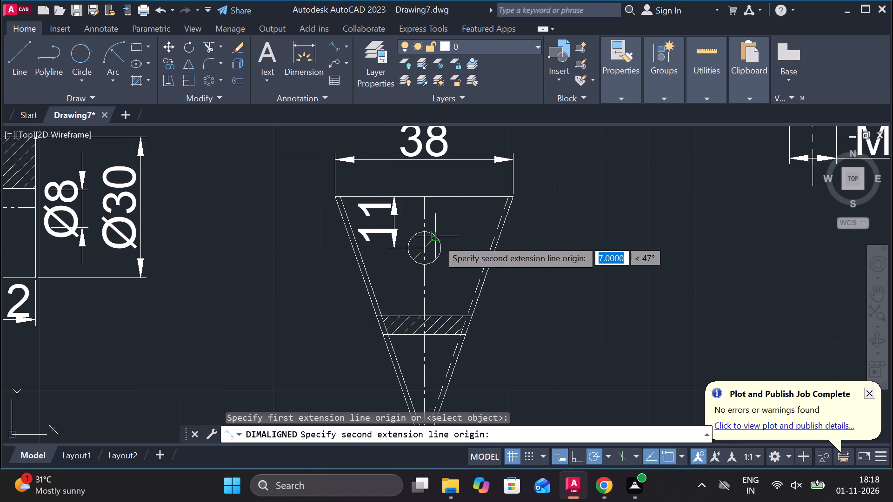
click(438, 239)
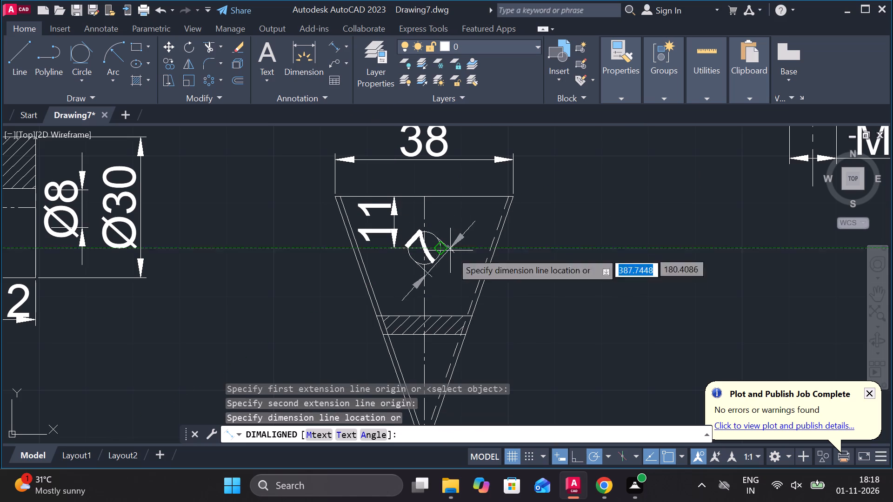
click(459, 259)
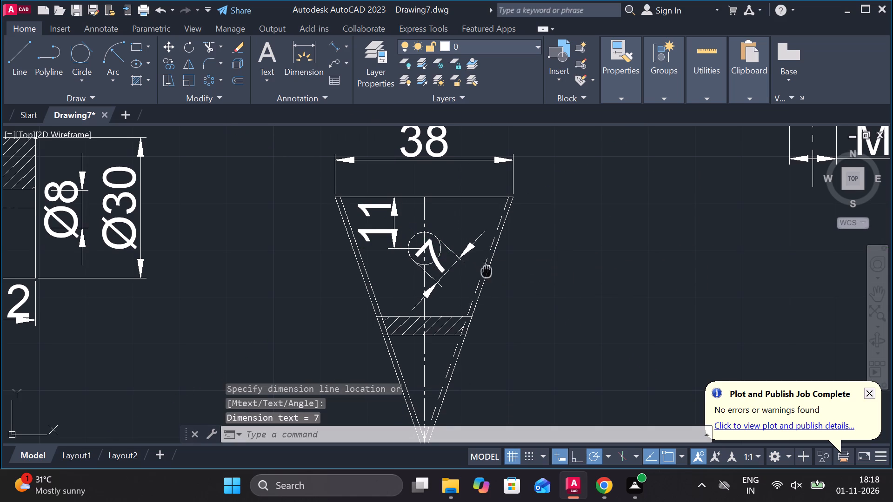
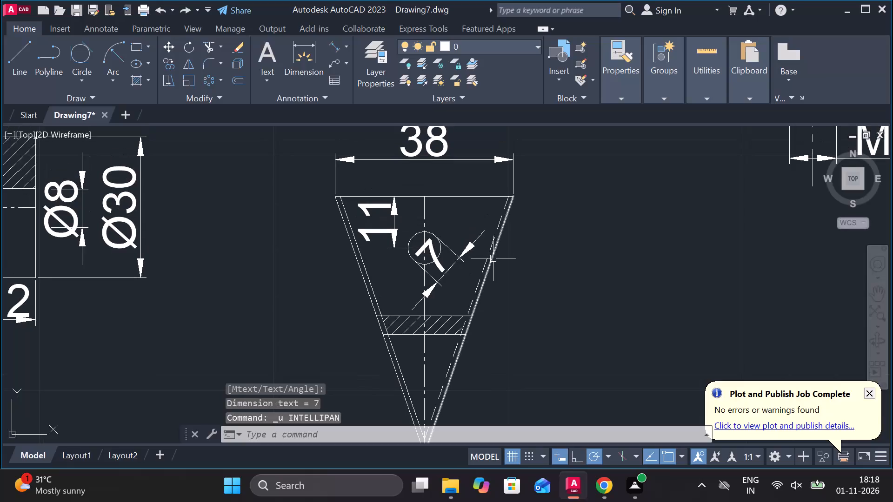
Replace the slanted dimension on the triangular part's small circle with an aligned dimension spanning the circle vertically, top to bottom.
key(ctrl+z)
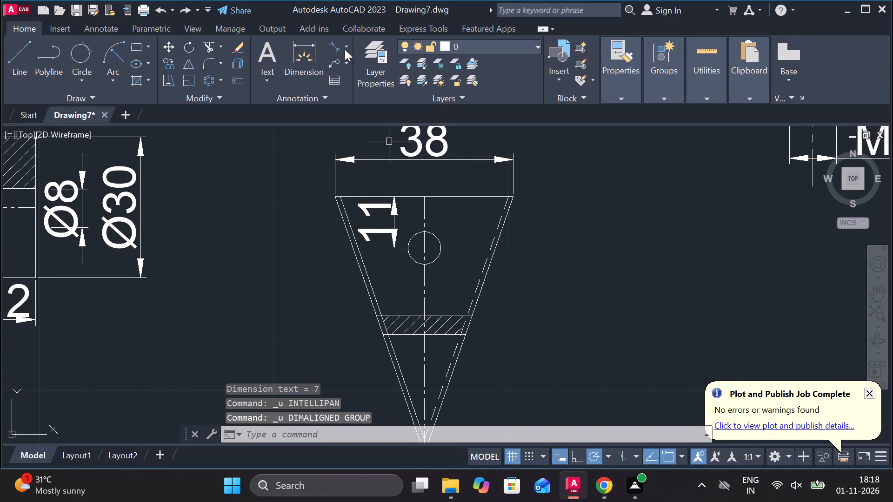
click(338, 51)
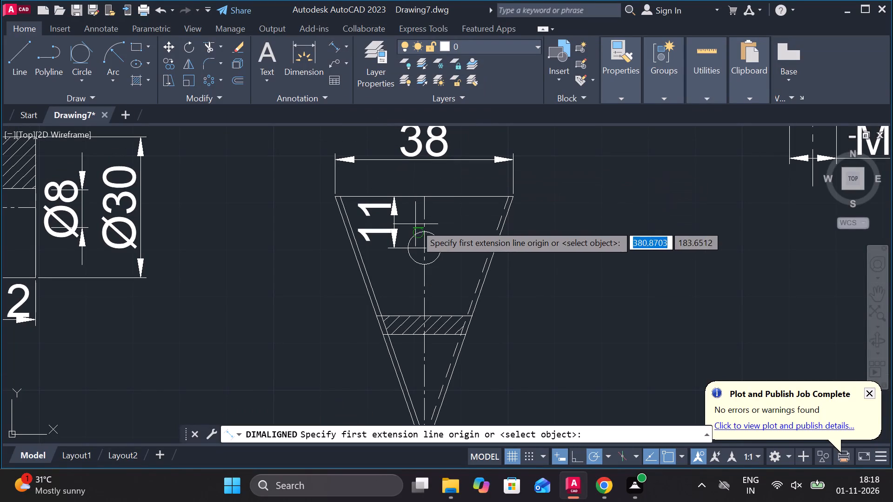
click(423, 230)
click(420, 269)
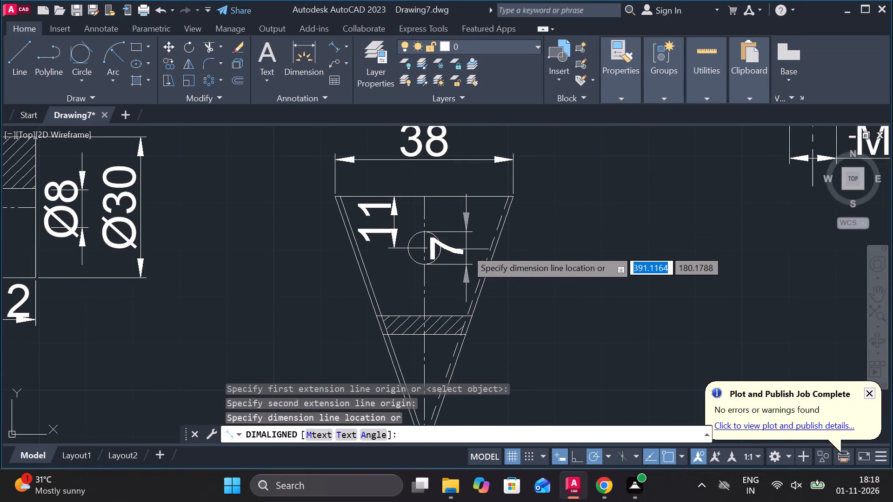
click(456, 249)
key(Escape)
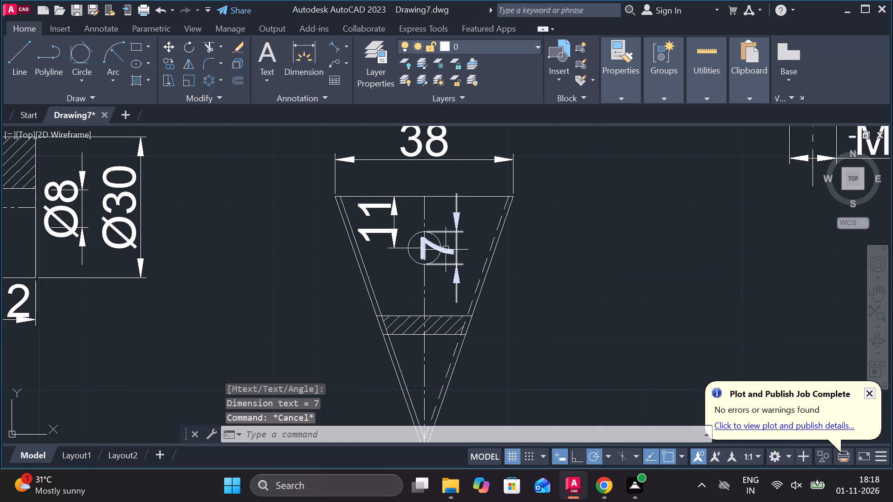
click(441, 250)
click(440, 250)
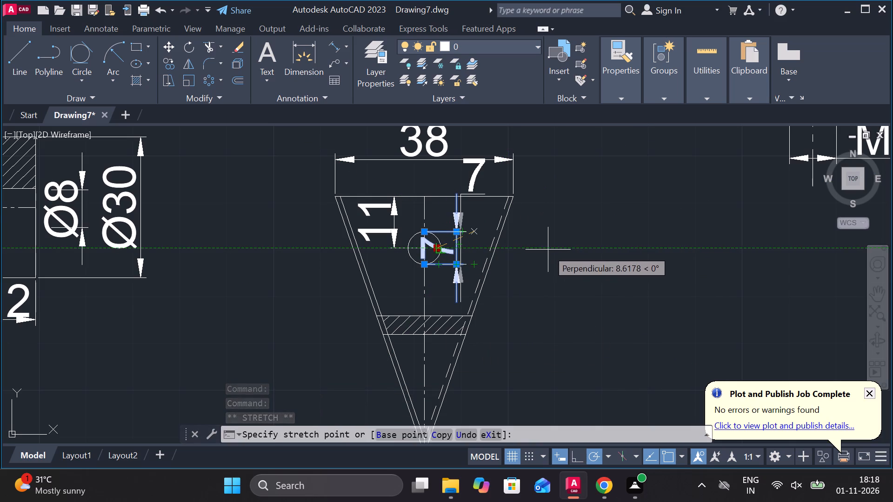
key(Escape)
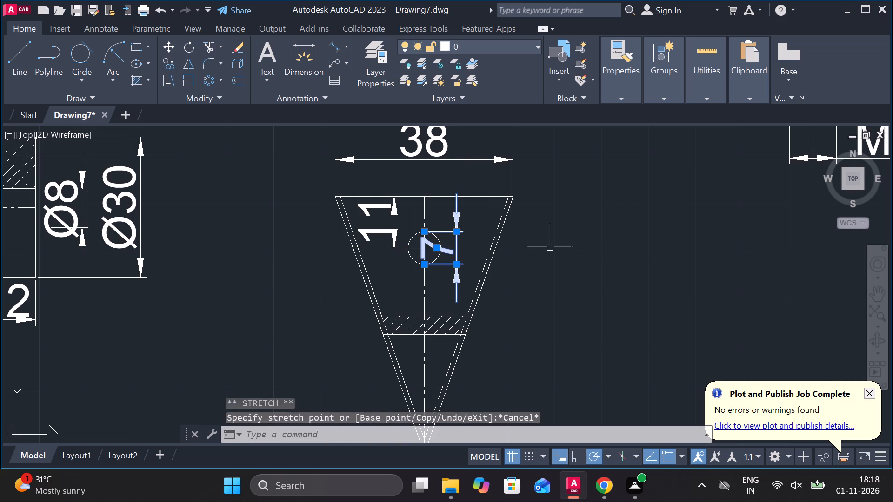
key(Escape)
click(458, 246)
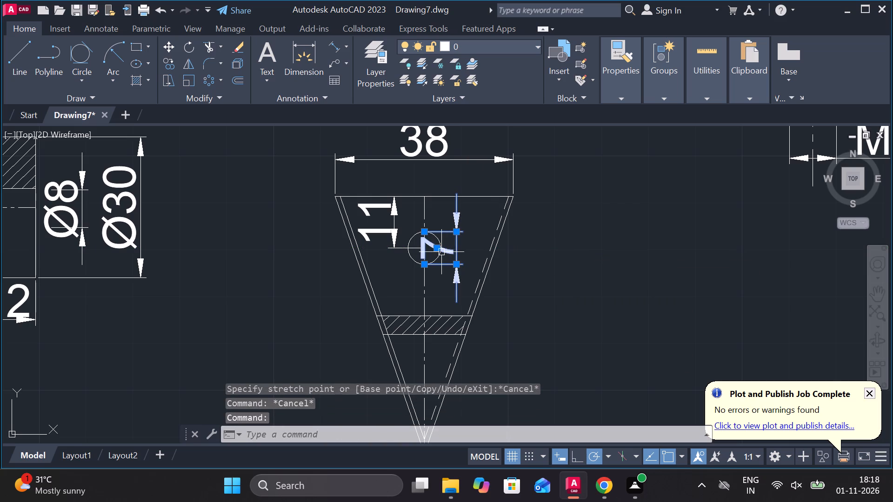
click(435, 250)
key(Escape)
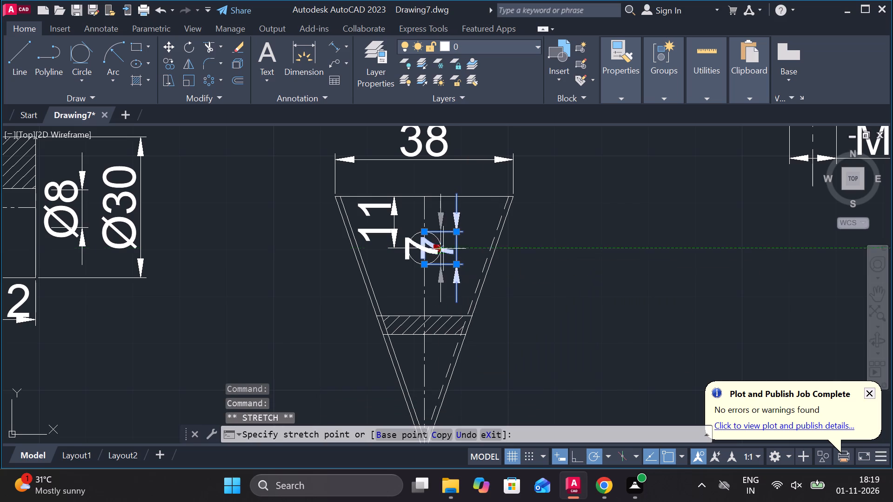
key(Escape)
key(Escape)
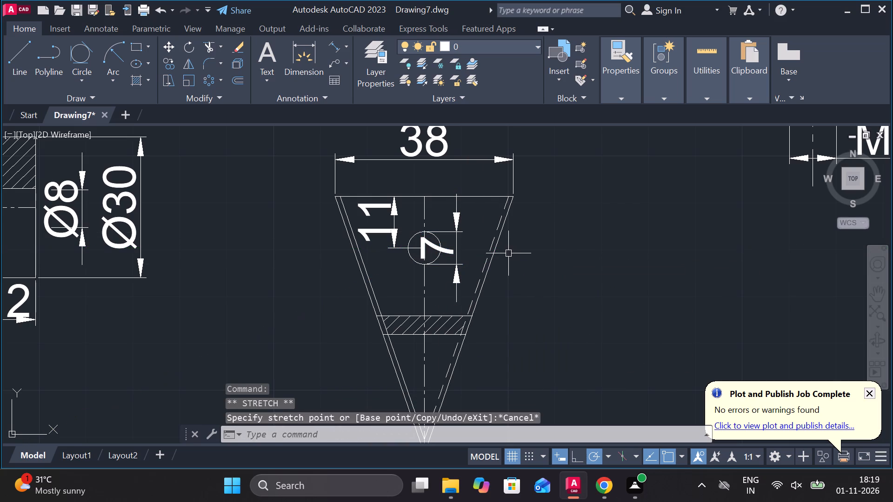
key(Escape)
Move the small circle's diameter dimension outside the triangle, to the right of its sloping edge.
click(460, 258)
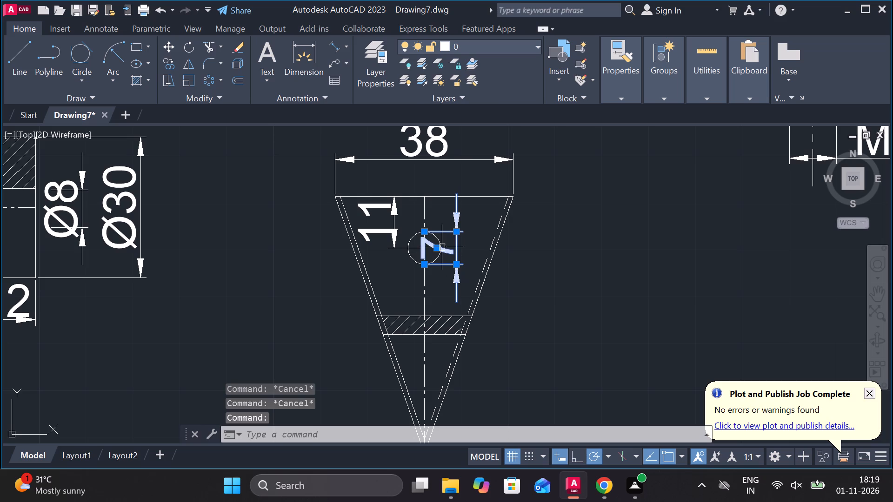
click(436, 250)
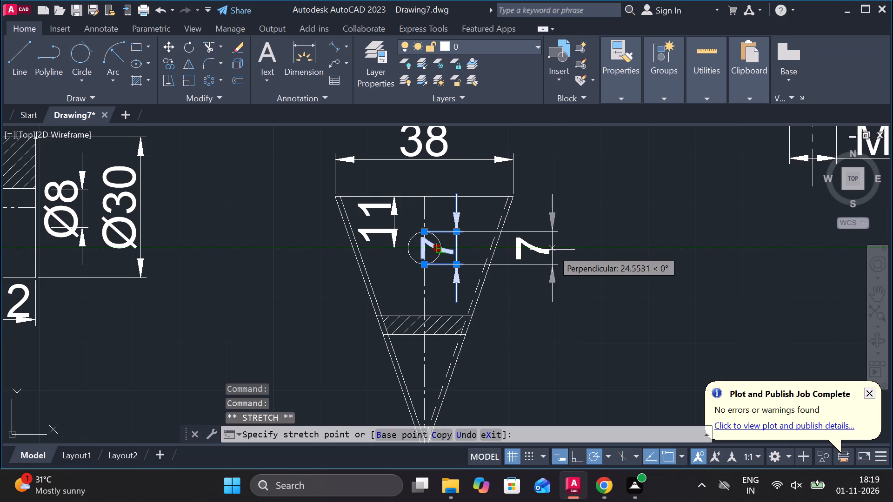
click(545, 250)
key(Escape)
Add a vertical linear dimension for the hatched band's thickness, placed outside the triangle's right edge.
scroll(576, 271, down, 1)
middle_drag(571, 291, 552, 291)
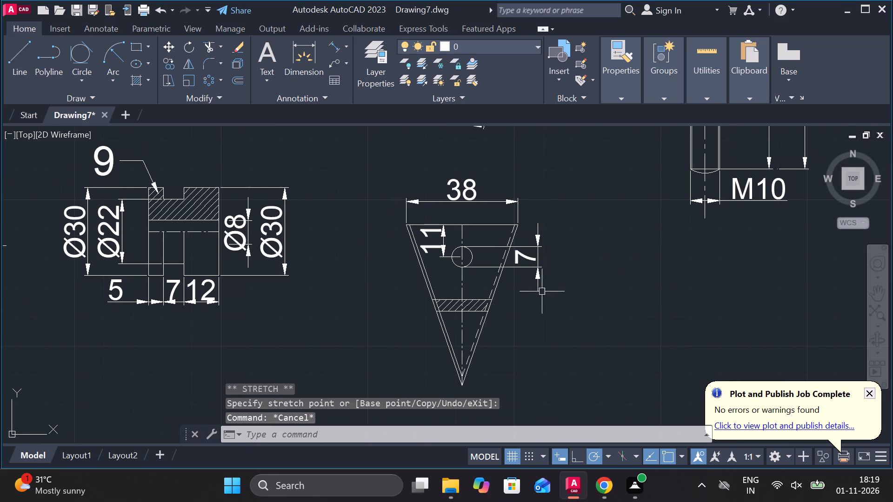
scroll(470, 323, up, 1)
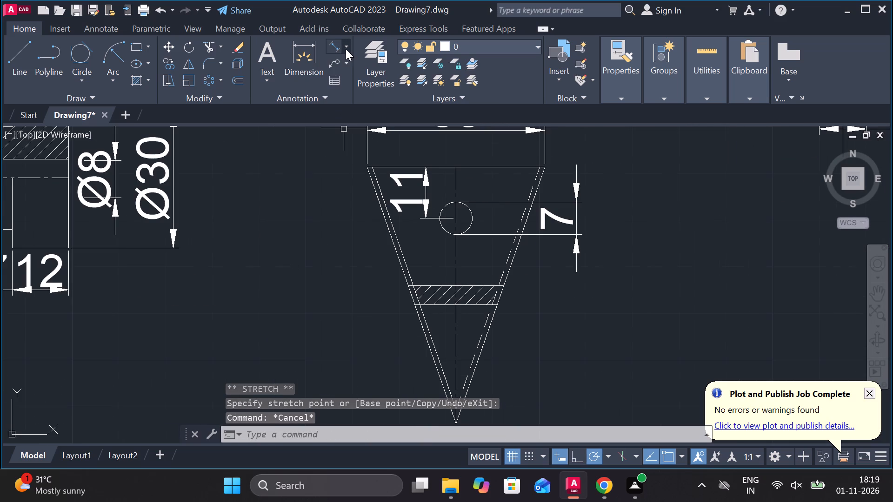
click(346, 49)
click(349, 75)
scroll(511, 268, up, 2)
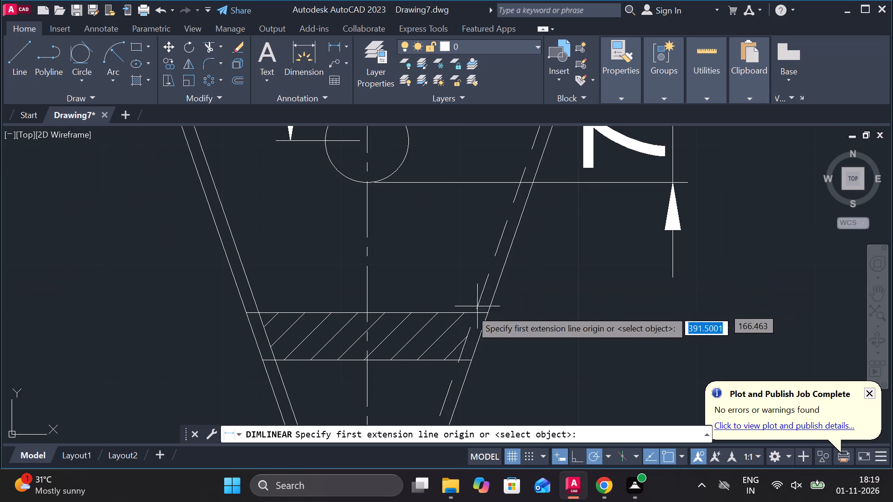
click(460, 312)
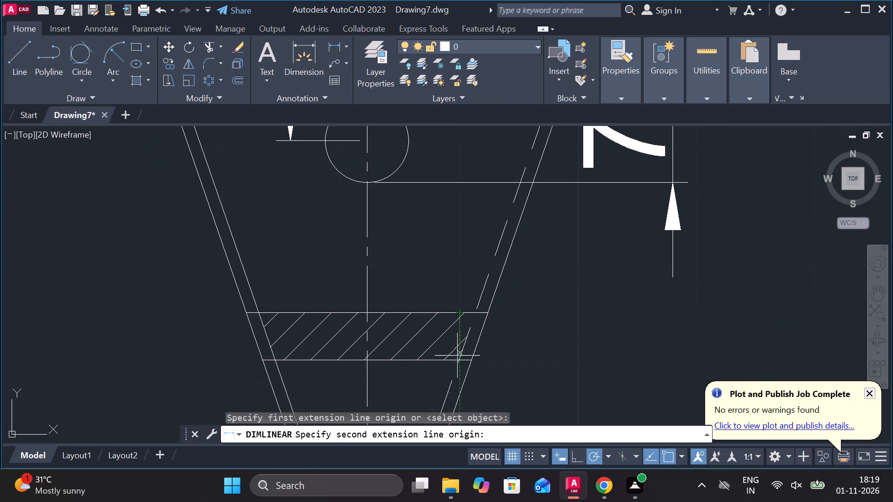
click(457, 363)
scroll(589, 341, down, 1)
middle_drag(590, 326, 607, 264)
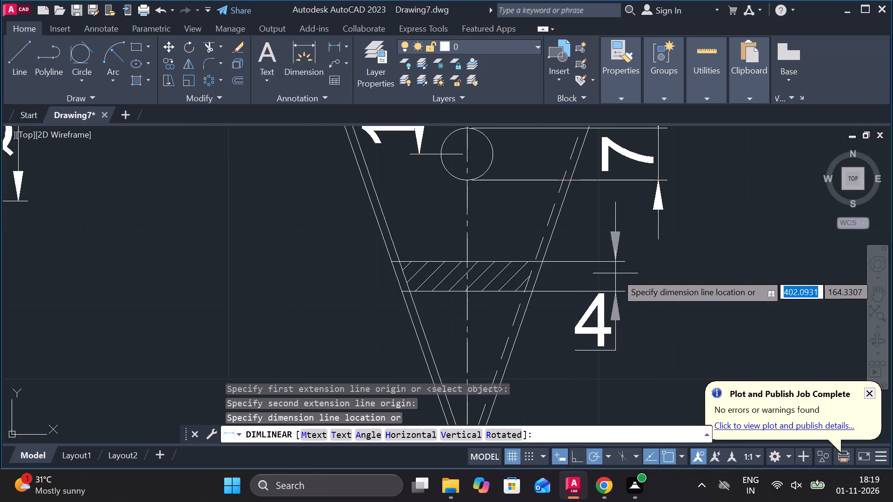
click(612, 271)
Add a vertical linear dimension for the triangle's overall height from top edge to tip, placed on its left side.
scroll(563, 278, down, 2)
key(space)
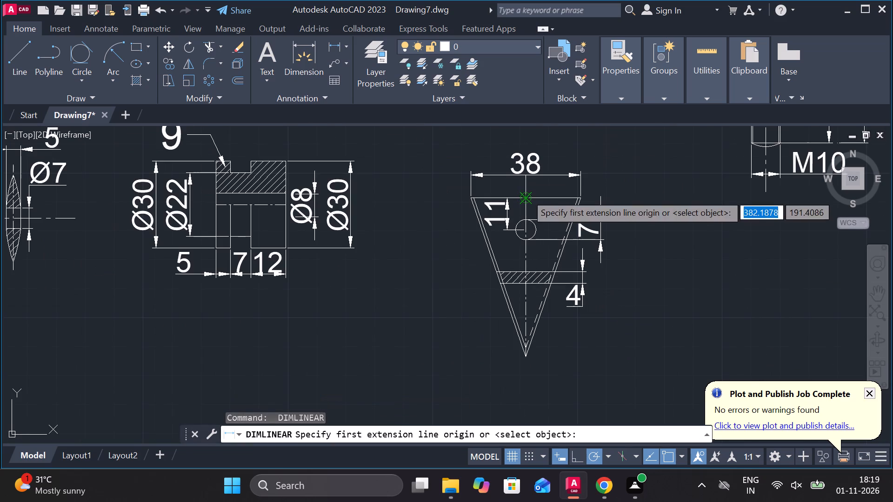
click(526, 194)
click(524, 357)
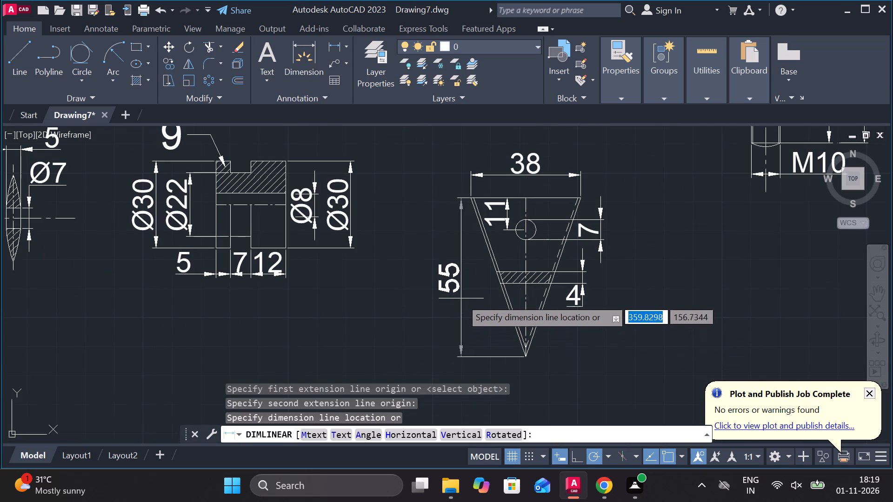
click(449, 281)
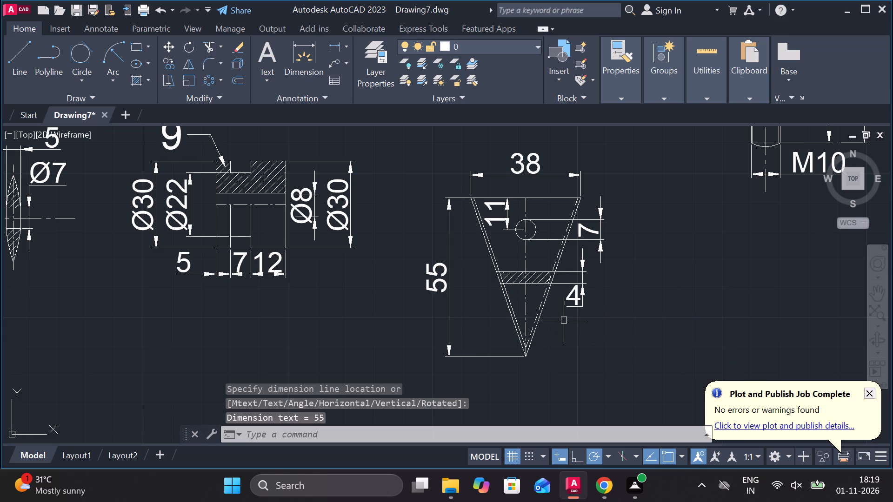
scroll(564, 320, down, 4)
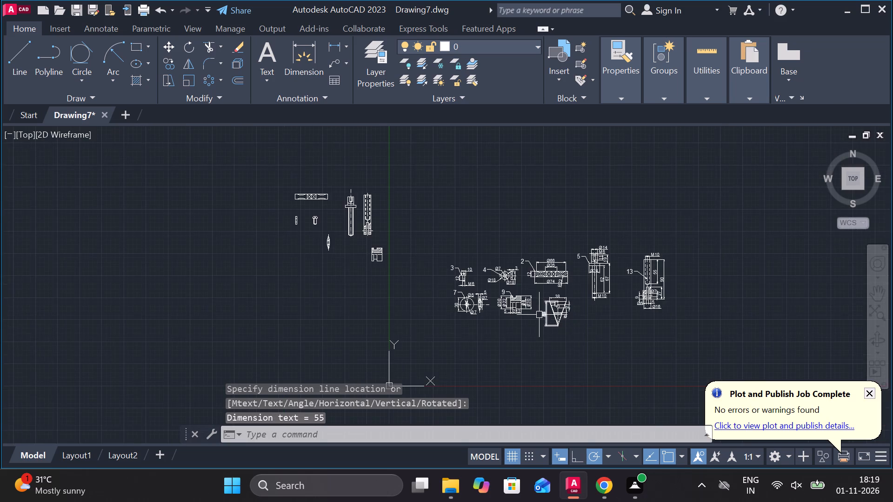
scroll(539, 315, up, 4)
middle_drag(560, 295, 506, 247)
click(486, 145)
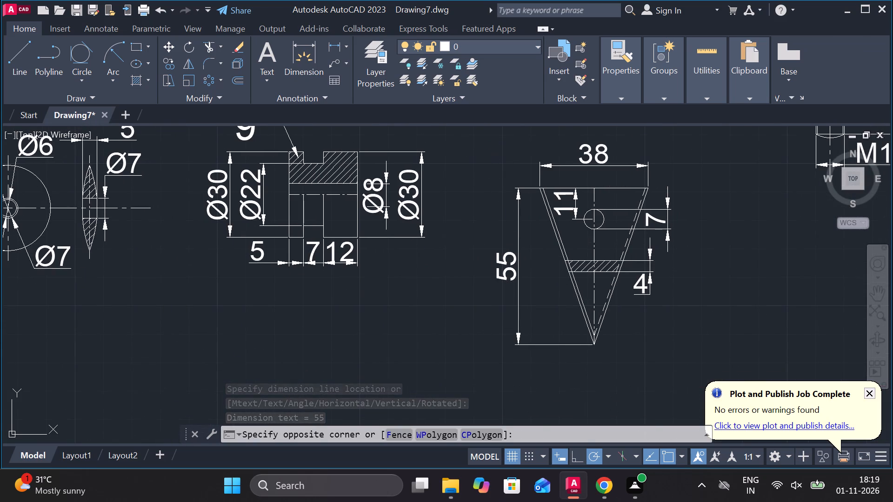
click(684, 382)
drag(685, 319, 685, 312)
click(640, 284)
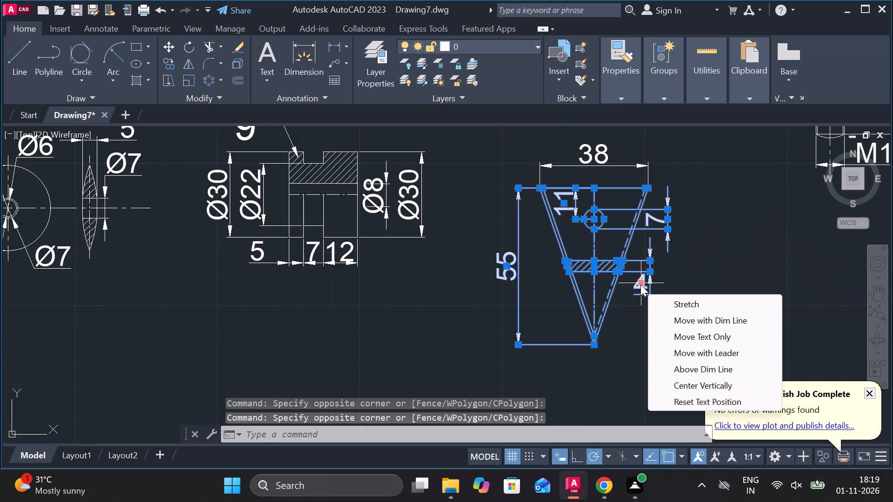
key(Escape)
Copy the triangular part with its dimensions to the group of undimensioned parts, below and left of the notched bushing.
click(635, 323)
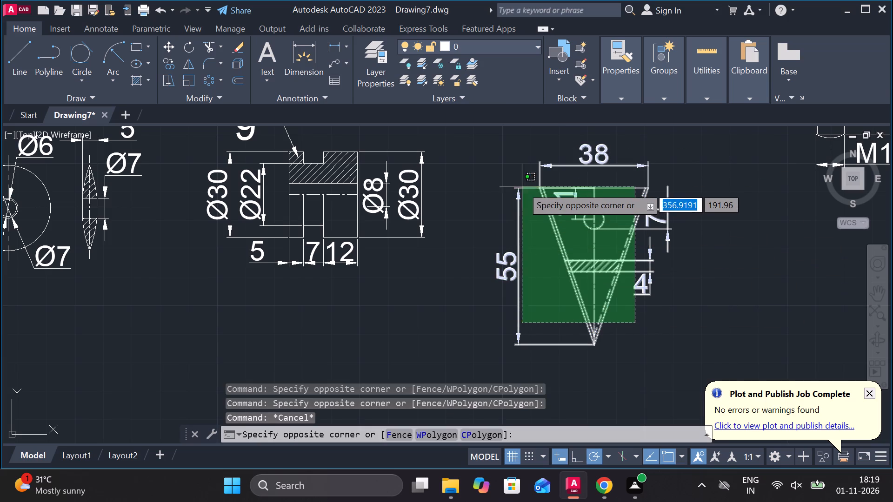
click(535, 187)
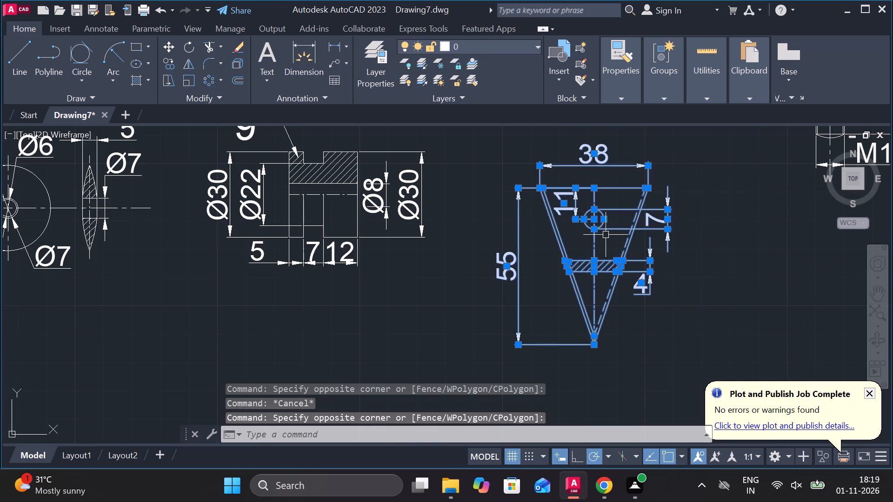
text(CO)
key(Return)
click(726, 278)
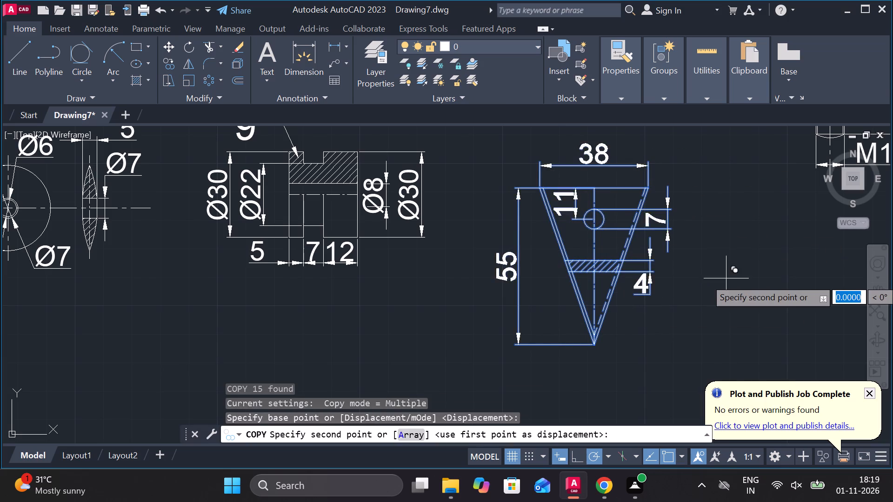
scroll(726, 278, down, 3)
scroll(420, 225, up, 2)
middle_drag(428, 225, 459, 281)
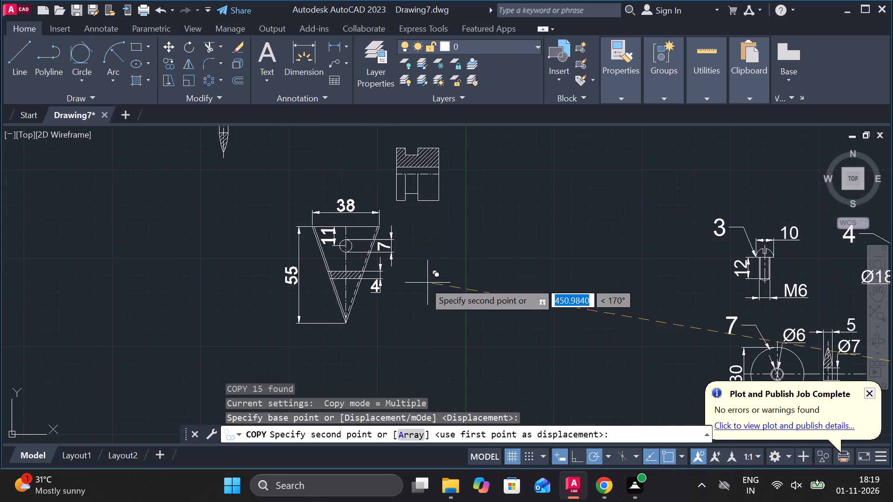
click(401, 277)
key(Escape)
Erase all five dimensions from the copied triangular part: the 38, 55, 11, 7 and 4 dimensions.
click(363, 246)
click(349, 277)
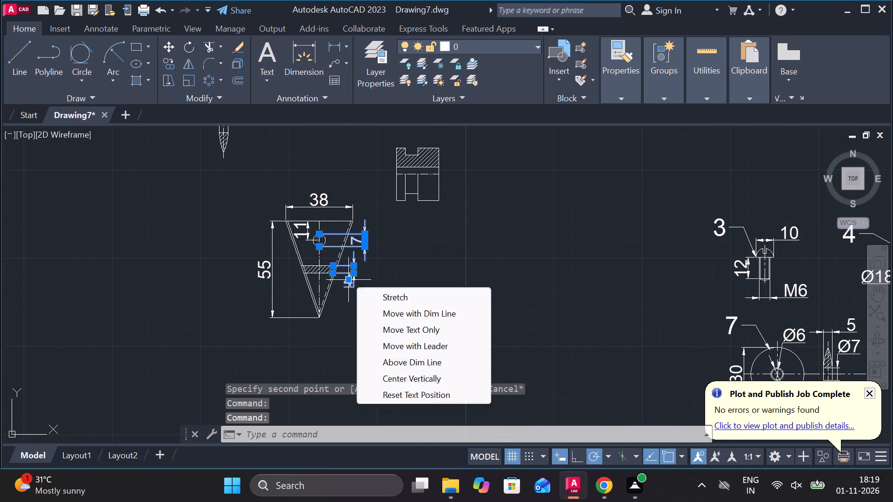
click(278, 272)
click(268, 265)
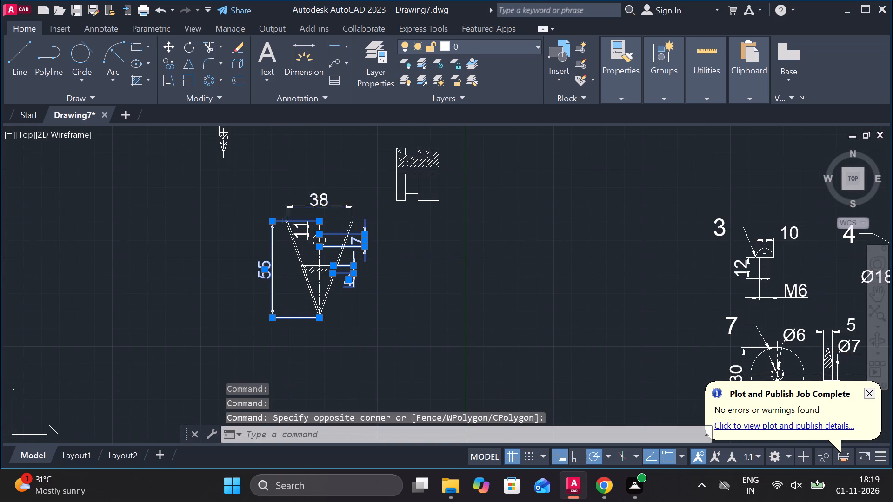
click(314, 196)
click(307, 226)
text(E)
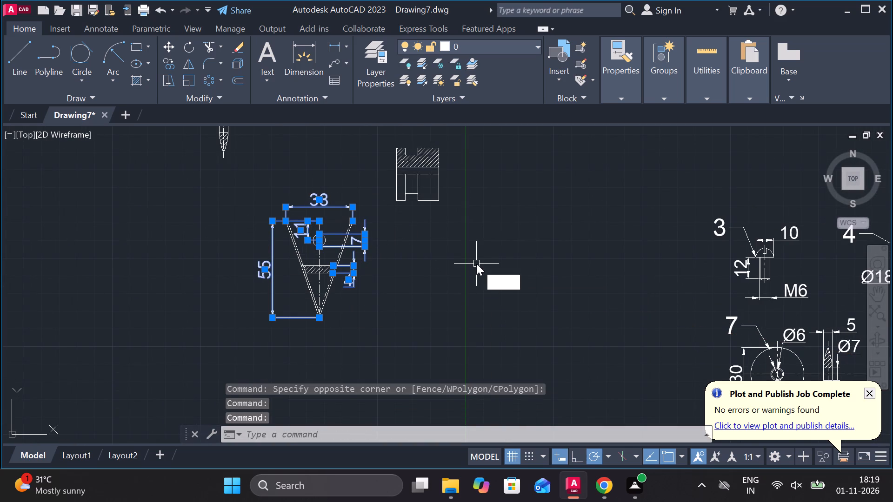
key(space)
Add a multileader labelled 12 with text height 10, pointing to the dimensioned triangular part just below its hatched band.
scroll(476, 264, down, 2)
scroll(726, 320, up, 1)
middle_drag(743, 320, 717, 319)
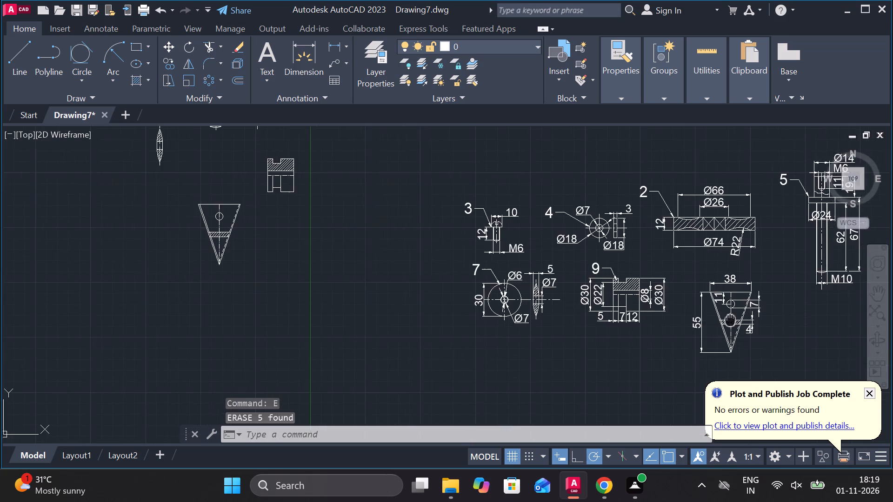
middle_drag(717, 319, 582, 277)
scroll(588, 279, up, 3)
middle_drag(603, 295, 521, 239)
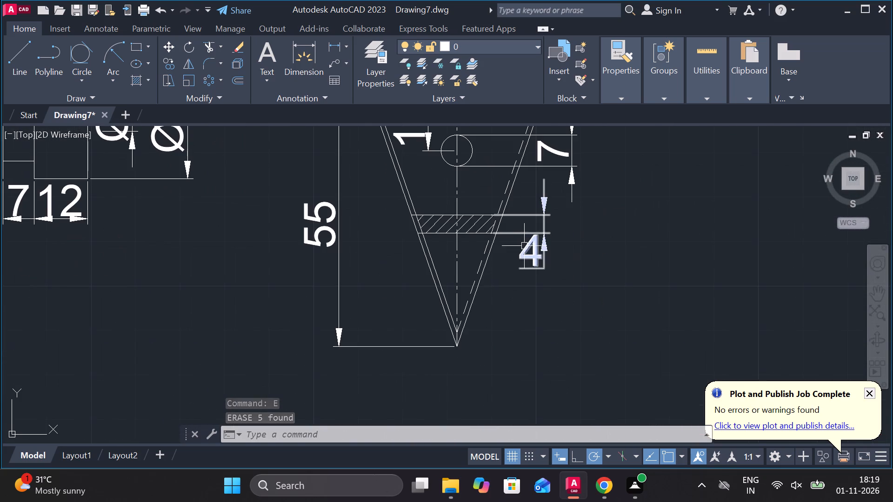
scroll(567, 251, down, 1)
middle_drag(579, 271, 526, 317)
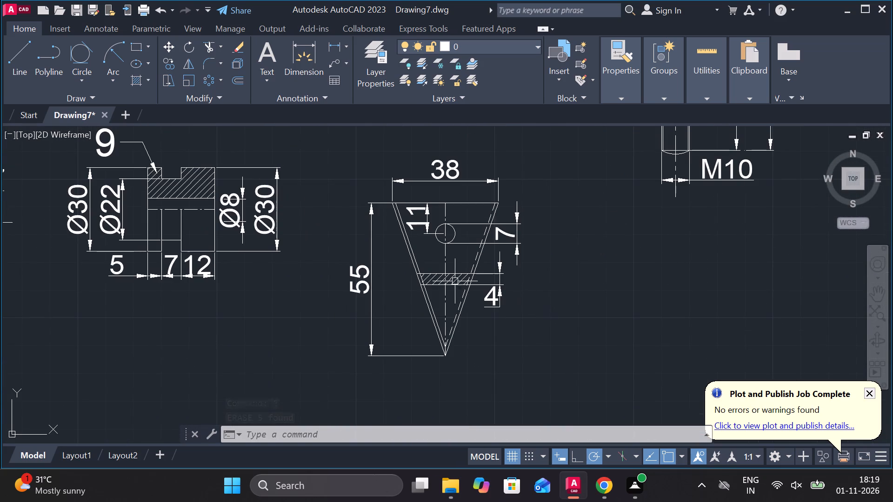
click(337, 60)
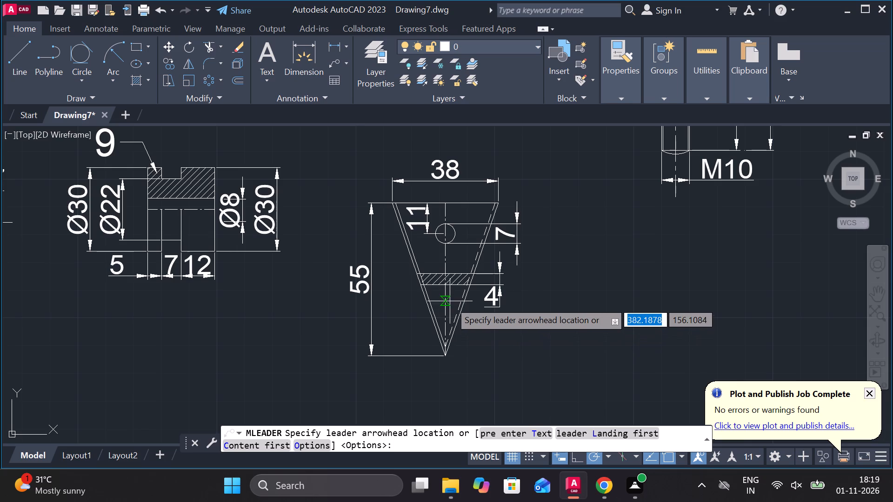
scroll(460, 302, up, 3)
click(430, 313)
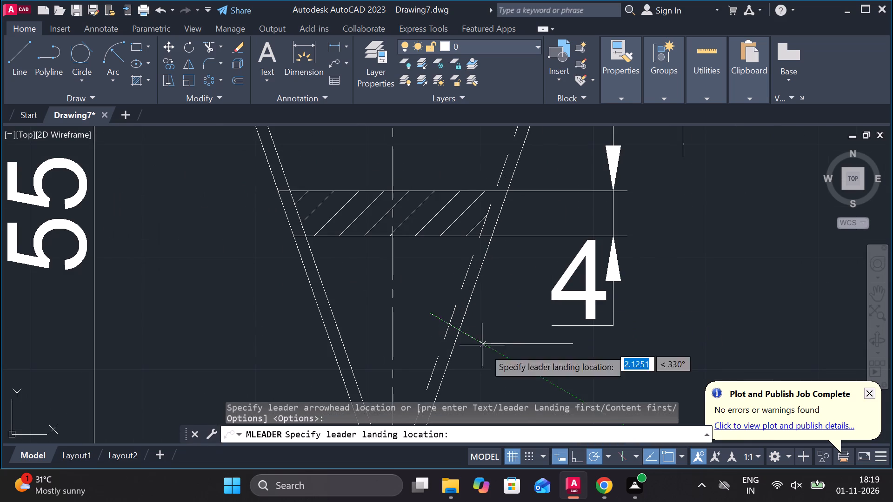
middle_drag(495, 359, 480, 228)
click(536, 288)
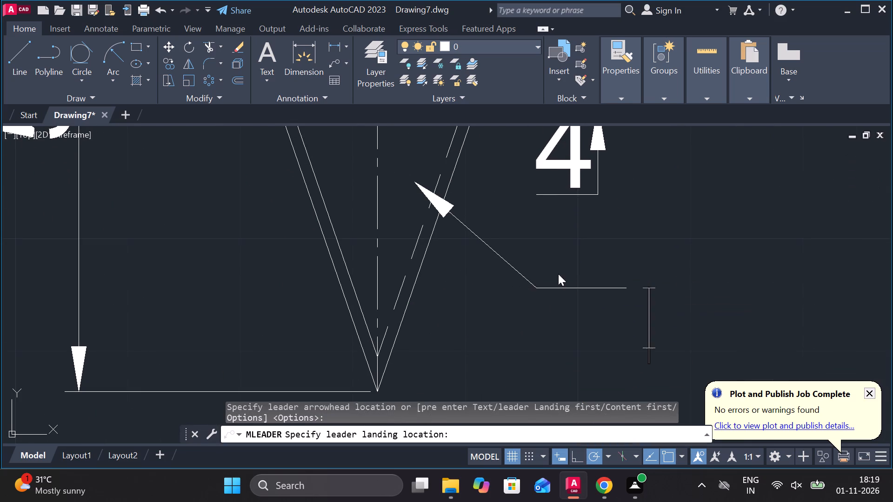
click(124, 64)
text(10)
key(Return)
text(12)
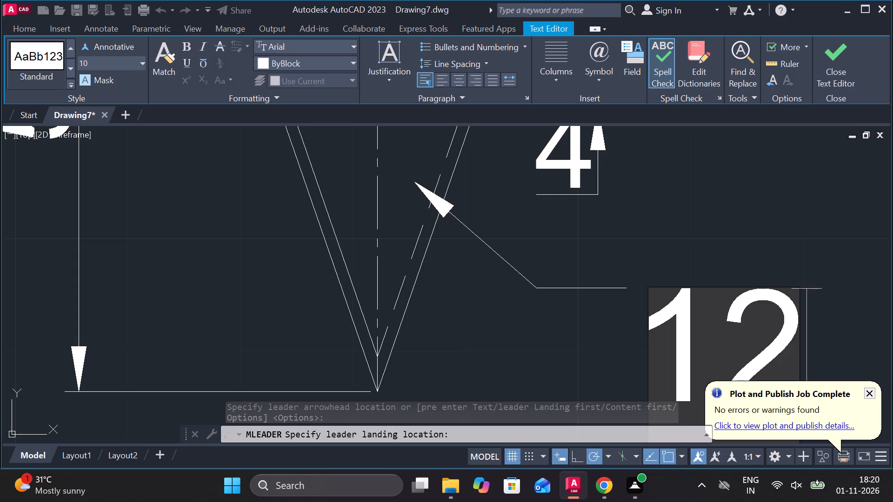
click(821, 55)
Look over the dimensioned part views and the separate group of undimensioned copies across the drawing.
scroll(735, 226, down, 4)
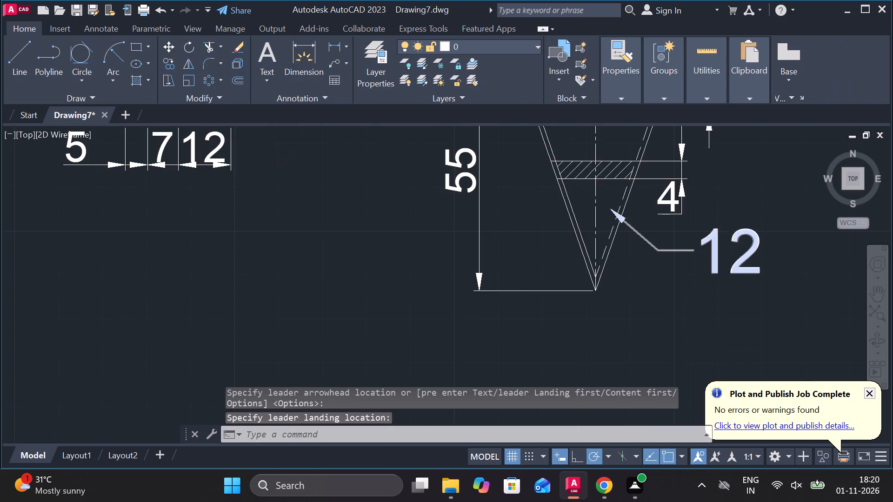
scroll(732, 237, down, 1)
middle_drag(729, 244, 698, 316)
middle_drag(693, 308, 651, 249)
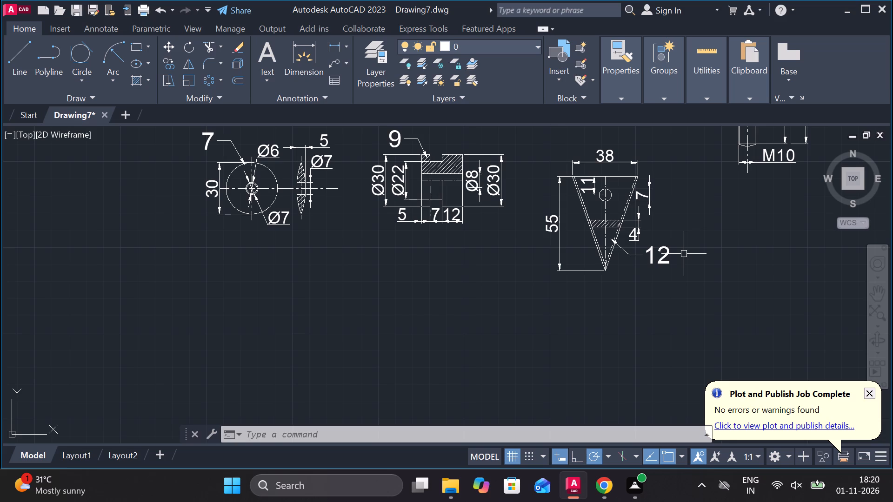
middle_drag(638, 271, 341, 337)
scroll(447, 315, down, 1)
middle_drag(581, 286, 575, 286)
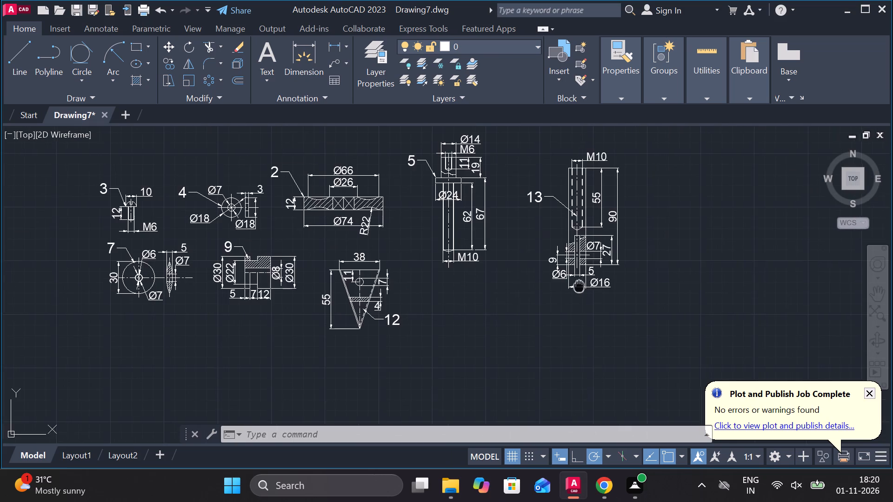
middle_drag(575, 286, 179, 301)
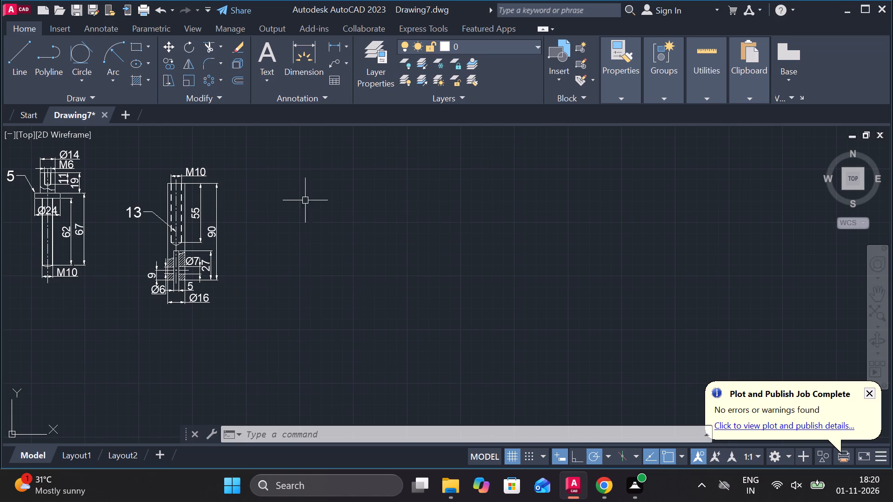
middle_drag(340, 215, 436, 279)
scroll(540, 309, down, 2)
scroll(493, 286, up, 1)
middle_drag(491, 284, 467, 251)
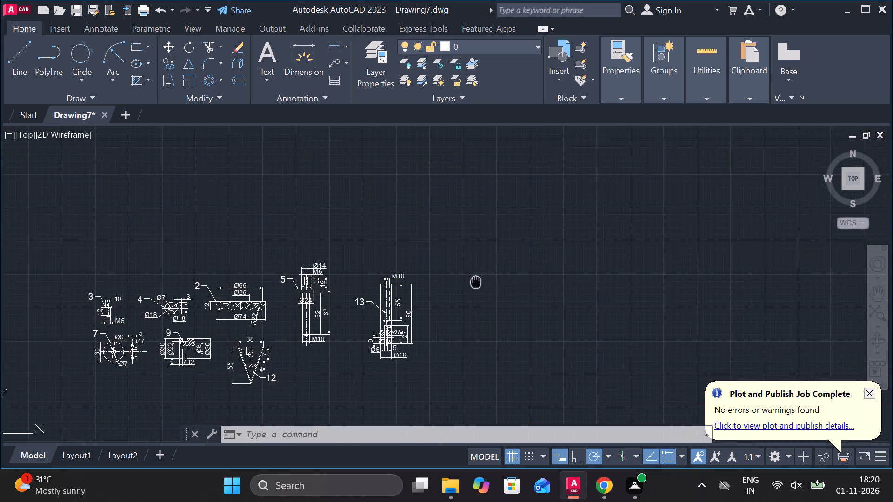
middle_drag(467, 251, 464, 219)
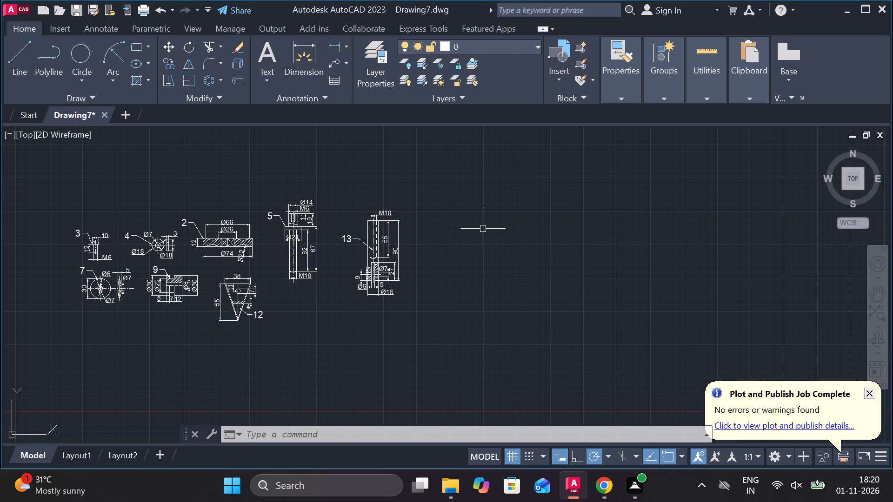
scroll(483, 229, down, 1)
middle_drag(300, 238, 660, 337)
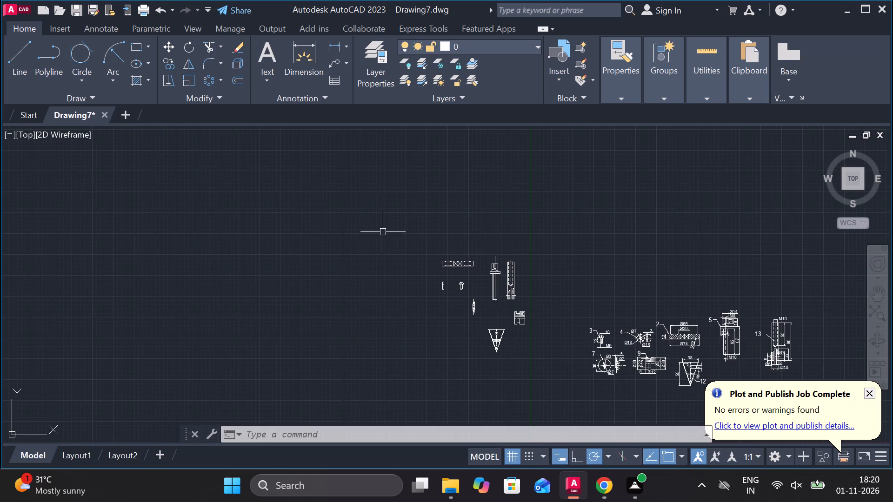
Erase the four recess arcs, three diagonals and the right inner vertical line from the undimensioned copy of part 2.
scroll(382, 231, up, 2)
middle_drag(529, 342, 426, 222)
scroll(529, 342, up, 1)
scroll(634, 262, down, 1)
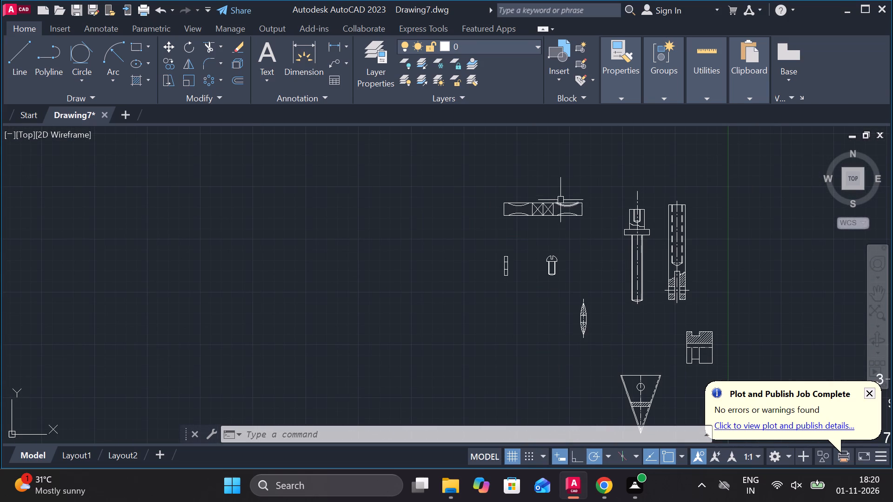
scroll(526, 192, up, 2)
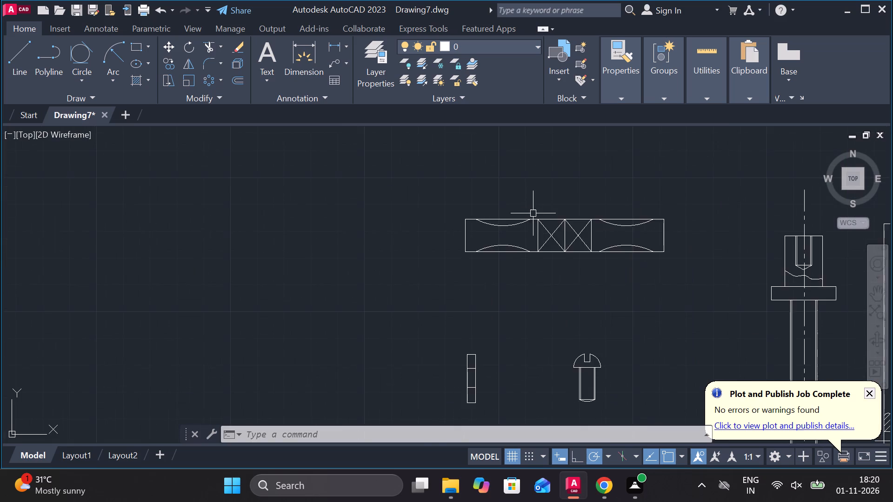
scroll(533, 213, up, 1)
middle_drag(594, 246, 553, 230)
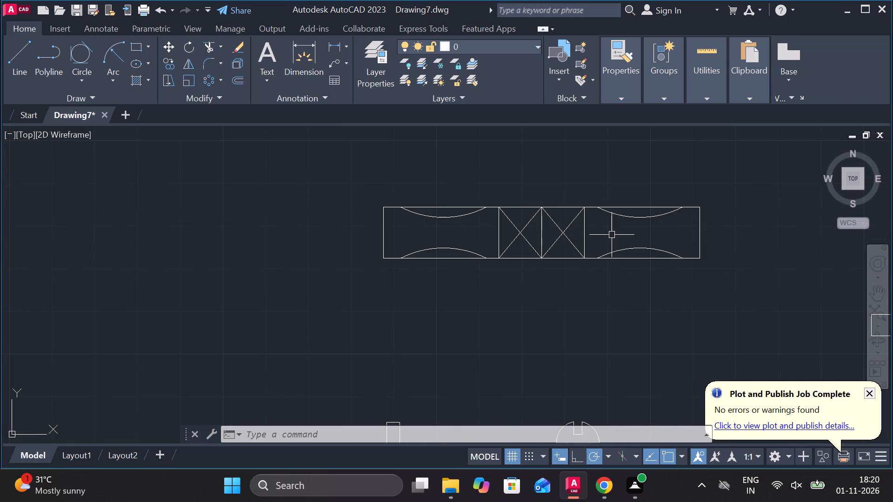
click(598, 236)
click(557, 219)
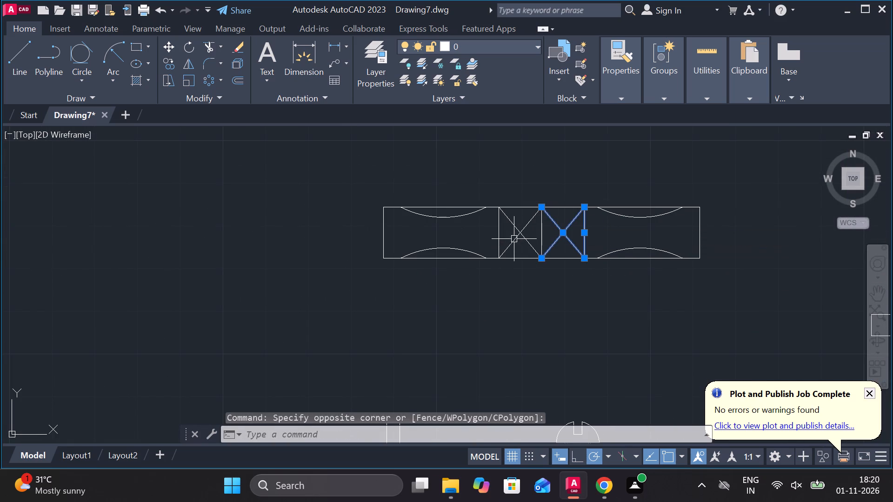
click(517, 238)
click(461, 218)
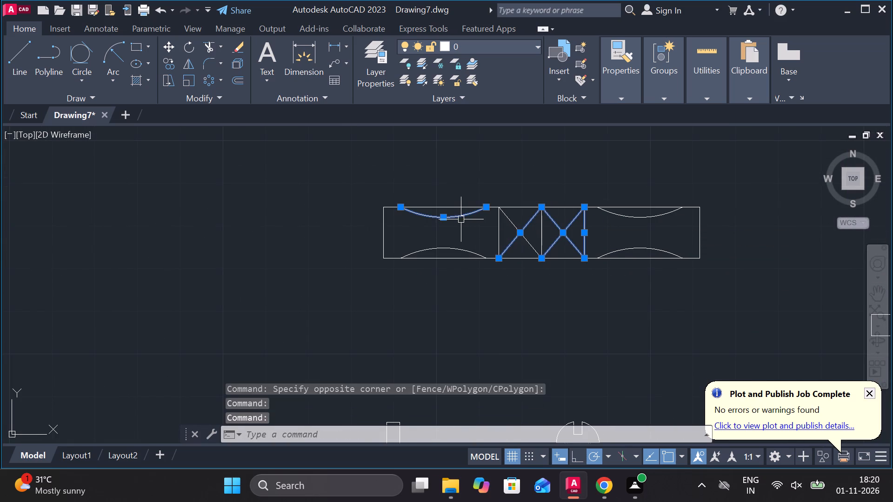
click(456, 245)
click(456, 245)
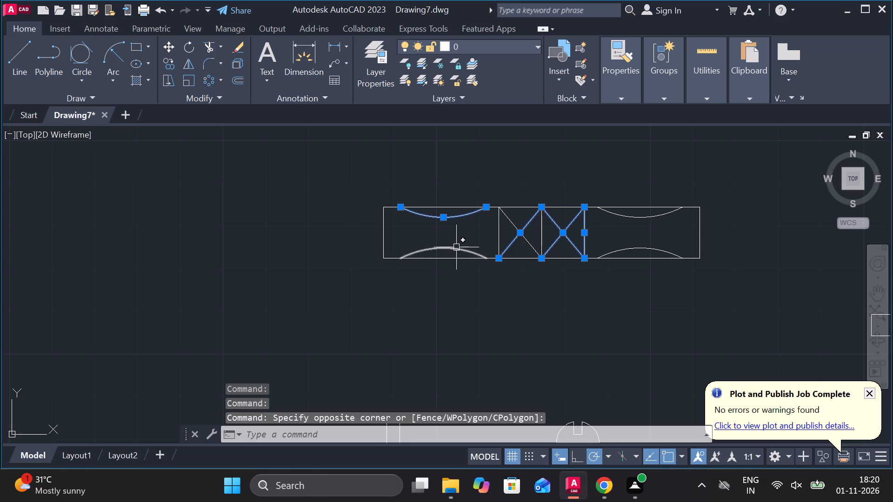
click(456, 248)
click(632, 245)
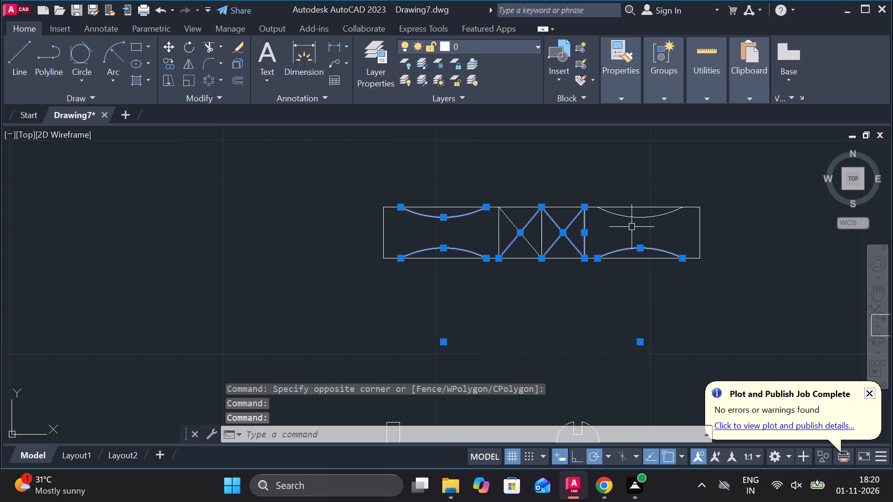
click(630, 217)
text(E)
key(space)
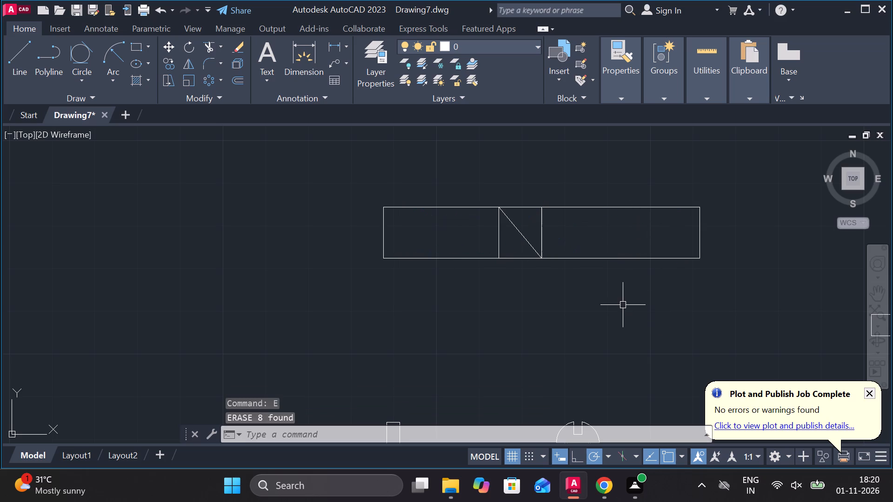
Erase the remaining diagonal and the left inner vertical line, leaving the plate copy's outline and middle line.
click(518, 227)
click(496, 226)
text(E)
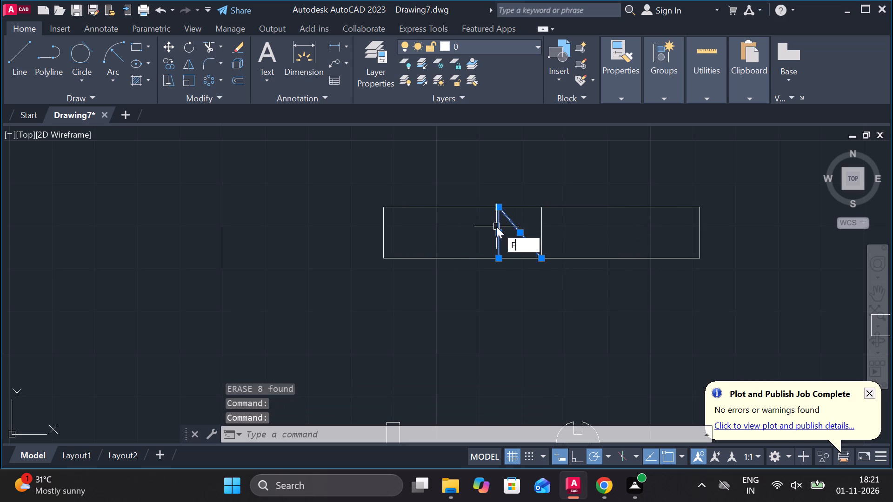
key(space)
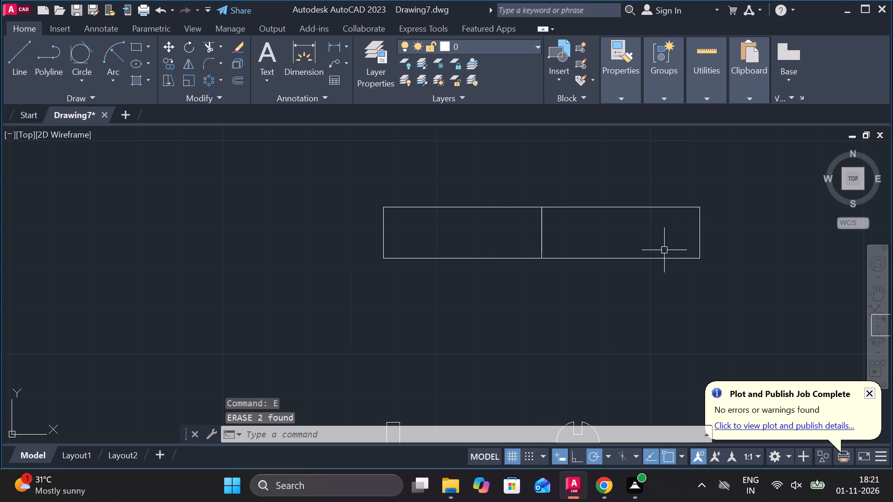
Hatch the left half of the stripped plate copy with the ANSI37 pattern at scale 0.5.
middle_drag(664, 251, 647, 251)
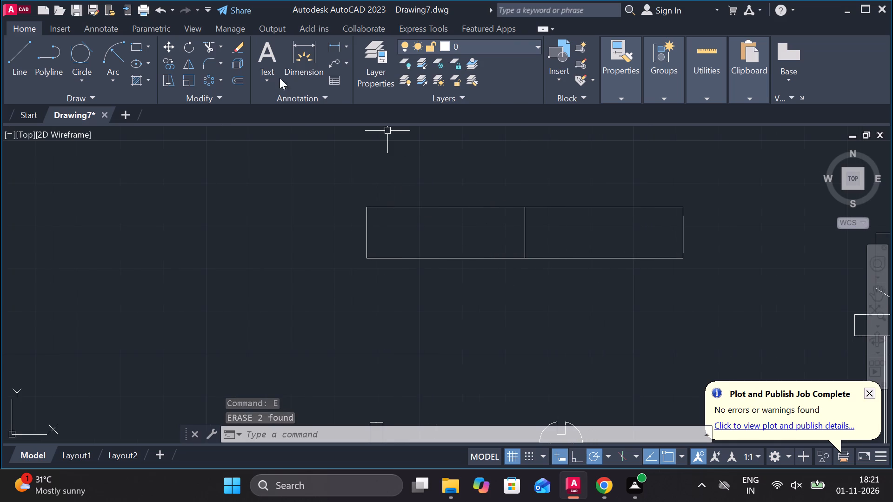
click(139, 77)
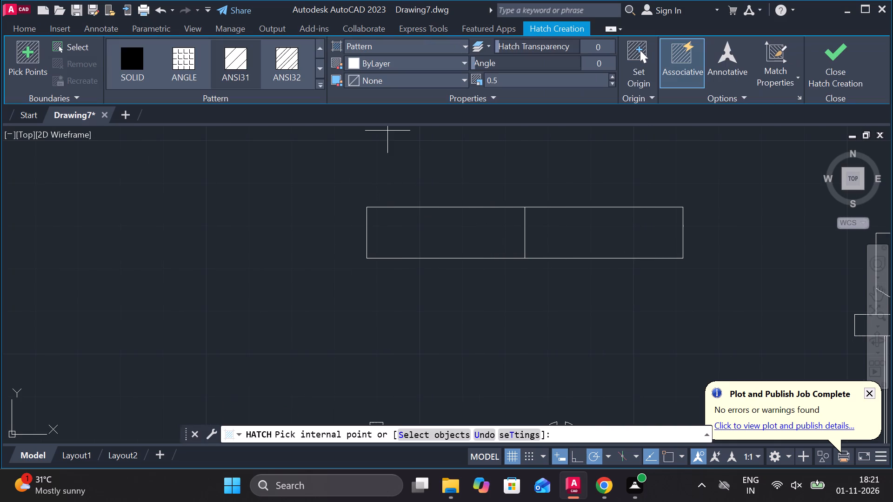
double_click(316, 65)
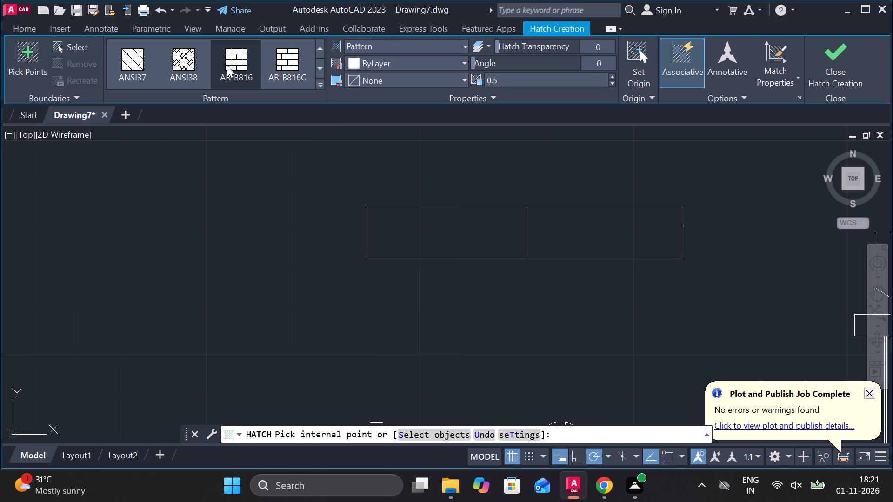
click(320, 68)
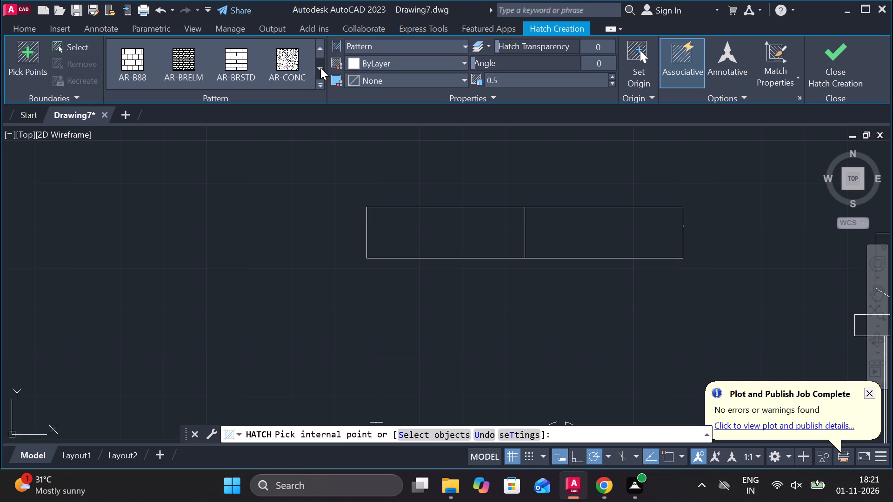
click(320, 68)
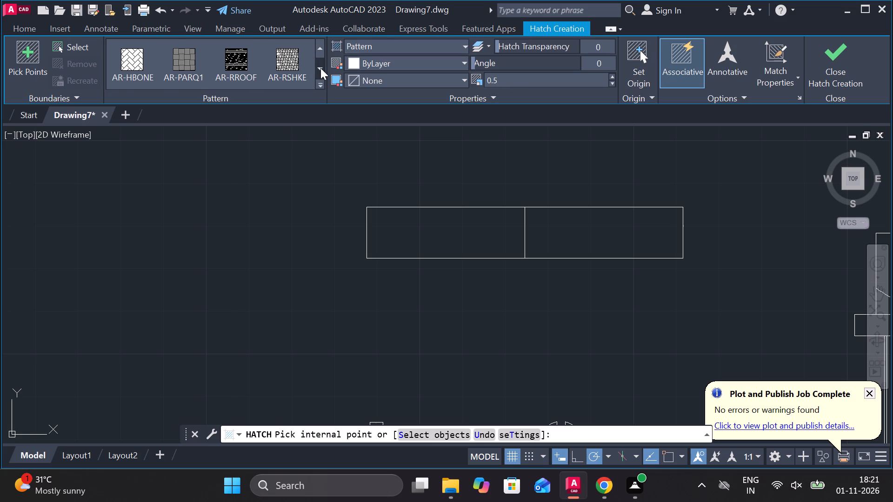
double_click(321, 46)
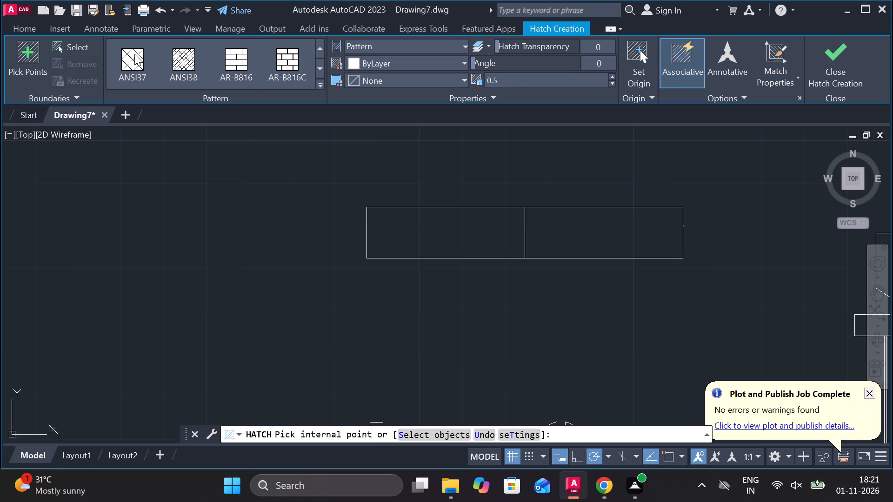
click(134, 54)
click(421, 237)
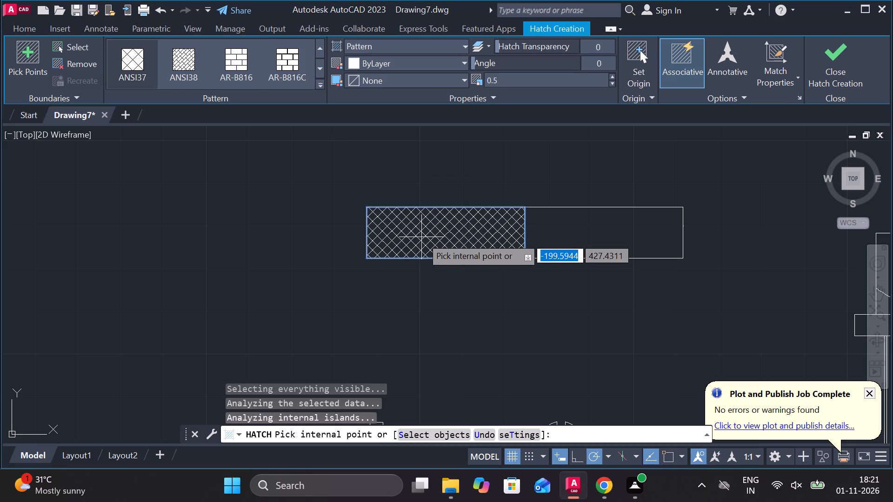
click(819, 72)
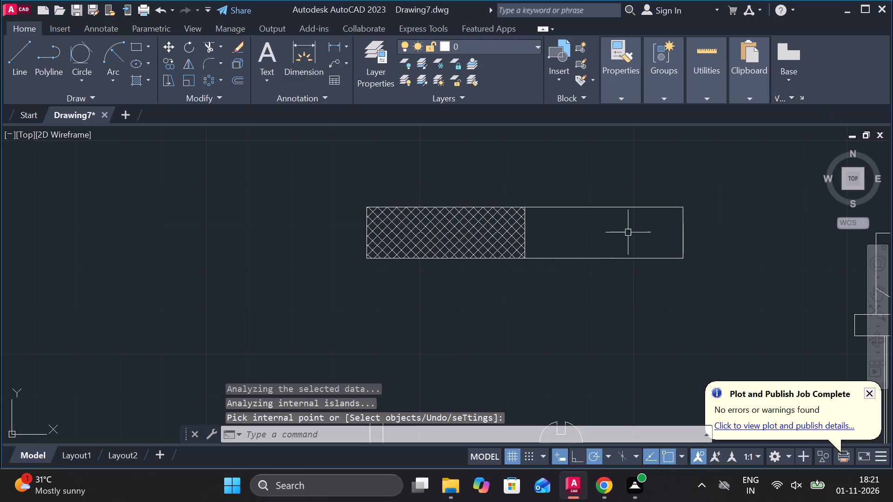
Rotate the narrow upright washer view below the hatched plate by 270° about its left edge's midpoint, laying it horizontal.
middle_drag(633, 250, 544, 234)
scroll(560, 244, down, 1)
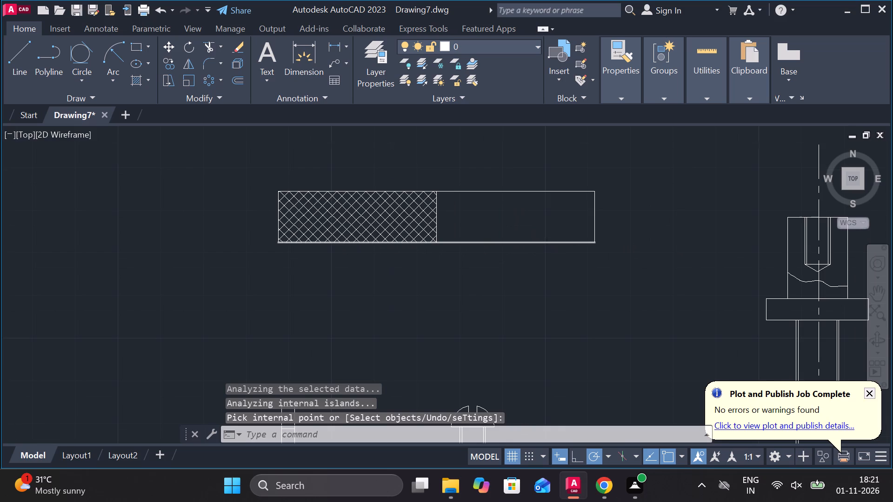
scroll(567, 300, down, 1)
middle_drag(559, 305, 559, 277)
scroll(470, 302, up, 2)
drag(378, 279, 383, 285)
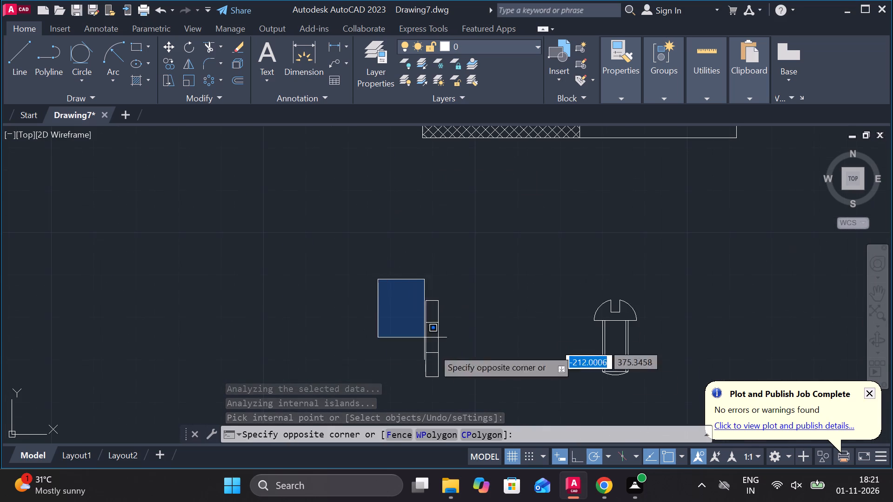
middle_drag(488, 384, 477, 330)
click(488, 339)
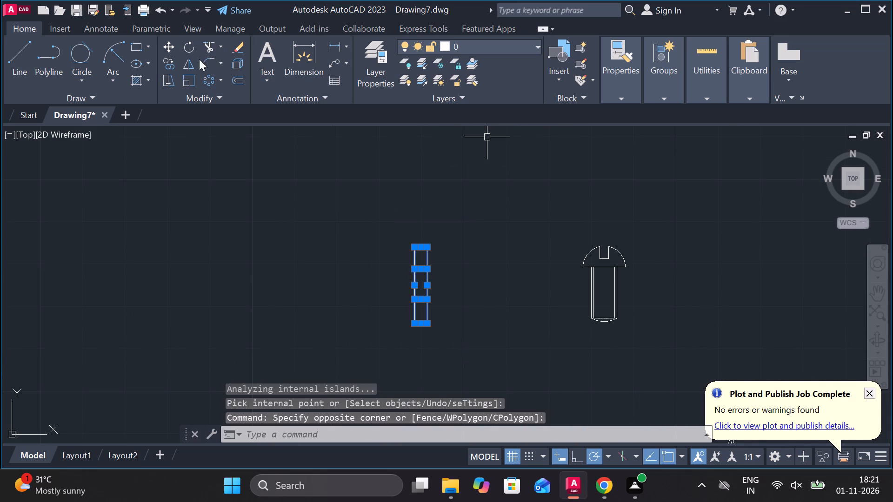
click(183, 51)
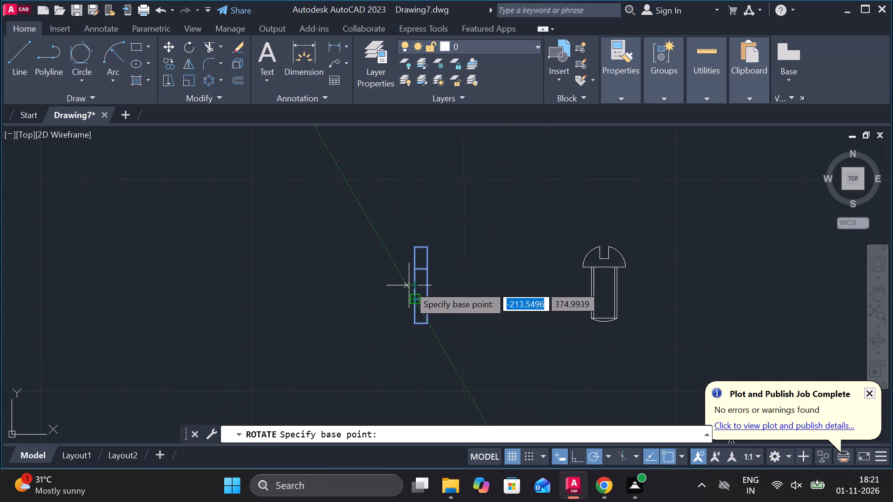
click(415, 282)
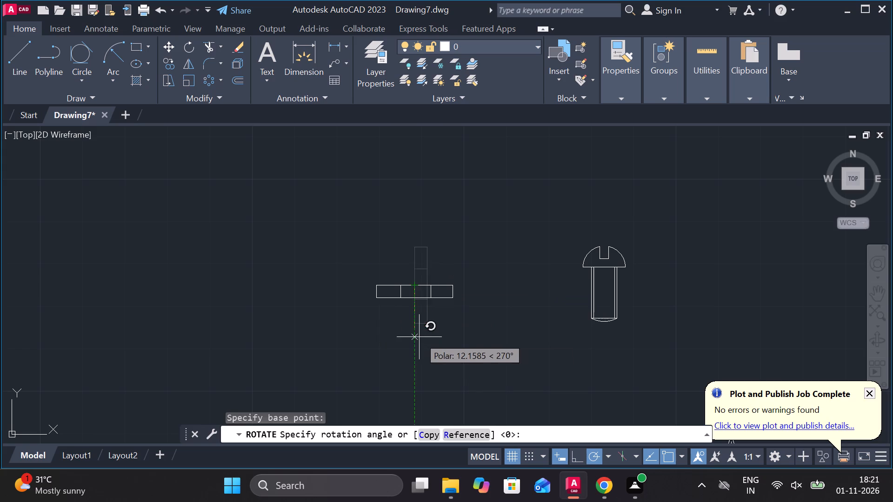
click(418, 337)
Move the horizontal washer view by its bottom midpoint onto the hatched plate's top edge at the middle line.
click(369, 271)
click(504, 348)
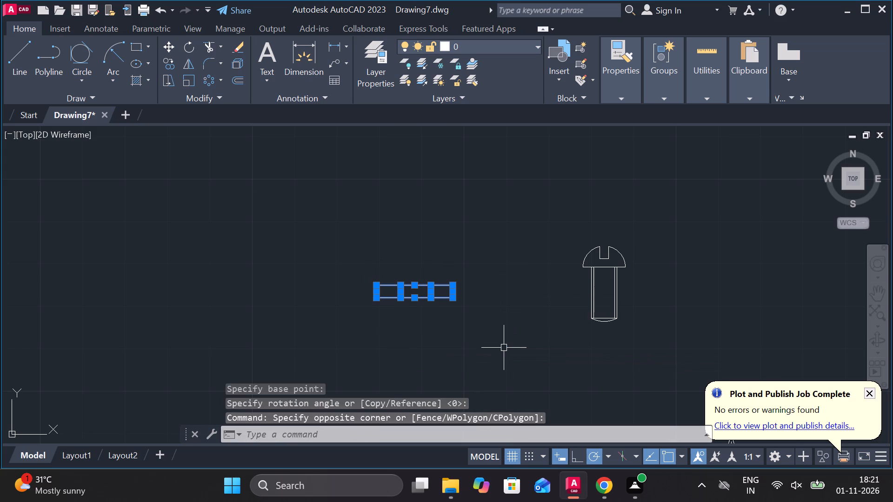
key(m)
key(Return)
click(417, 299)
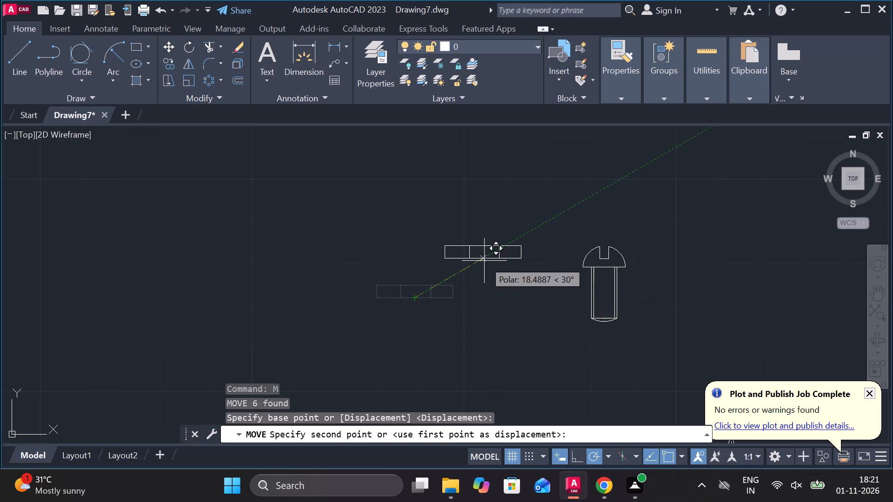
middle_drag(484, 261, 438, 385)
scroll(505, 149, up, 1)
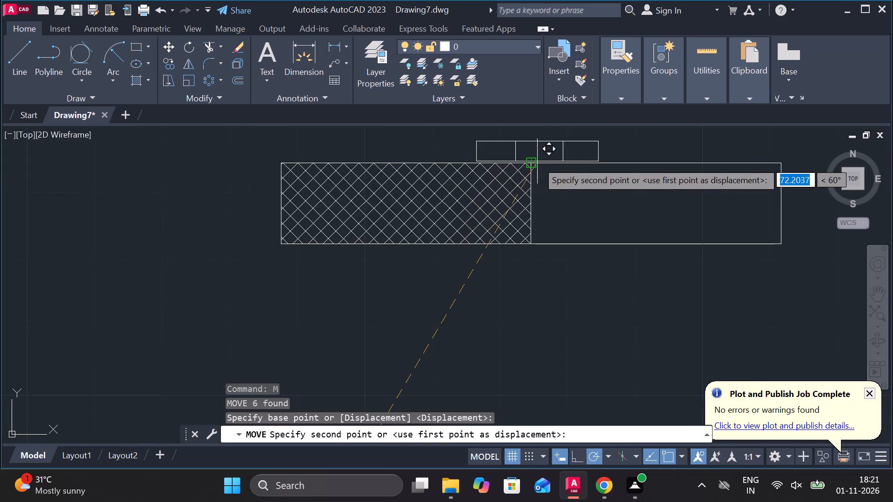
click(534, 161)
Remove the slotted screw copy's shank by trimming its vertical lines and erasing the leftover end line and arc, keeping only the head.
scroll(579, 187, down, 1)
middle_drag(620, 244, 563, 221)
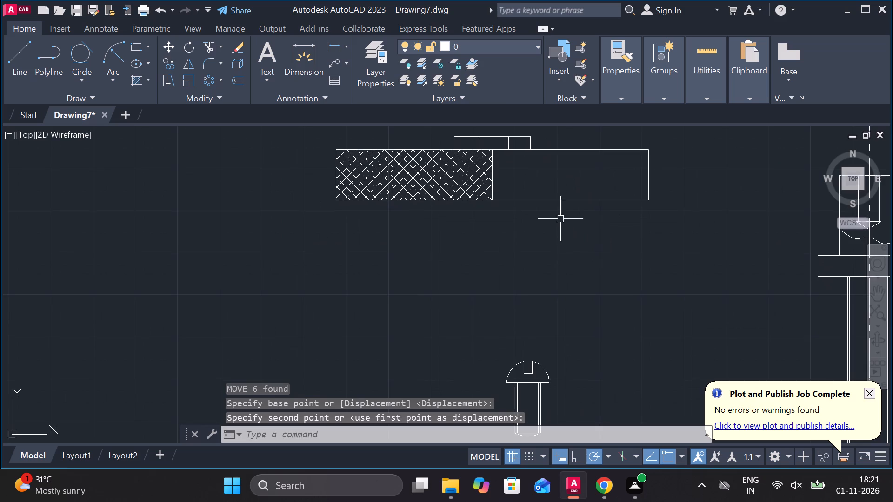
scroll(557, 249, down, 1)
middle_drag(572, 277, 540, 219)
scroll(513, 266, up, 2)
middle_drag(570, 288, 554, 236)
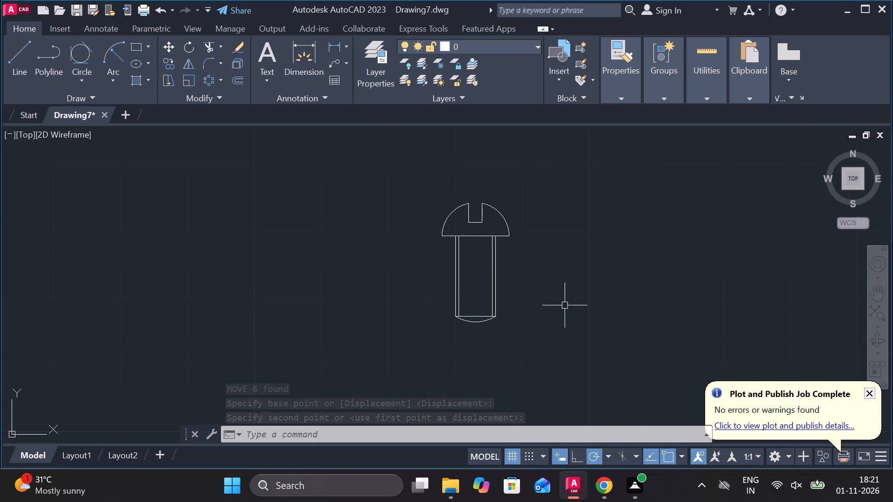
text(TR)
key(space)
click(567, 284)
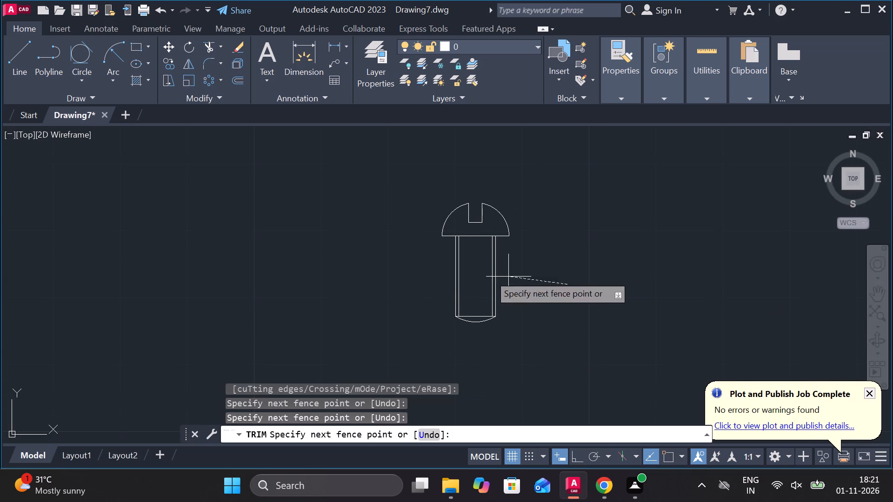
click(398, 261)
drag(526, 333, 518, 331)
key(Escape)
drag(418, 293, 441, 306)
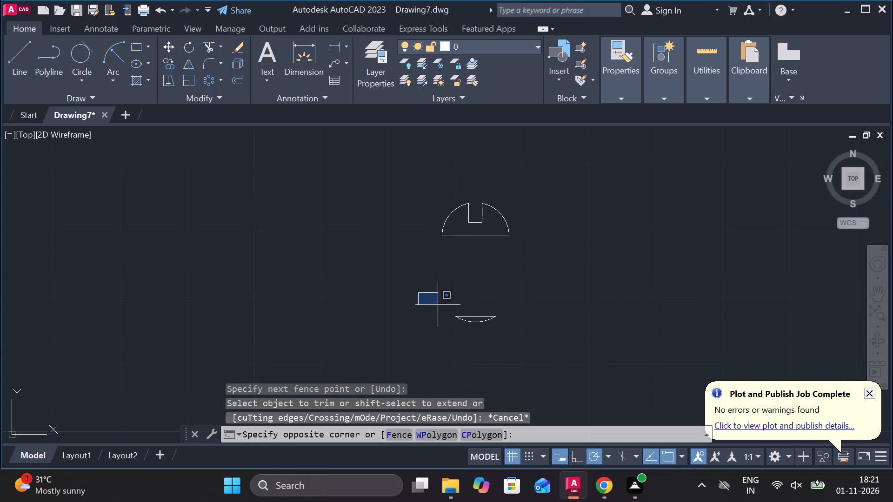
click(552, 343)
text(E)
key(space)
Move the slotted screw head by its base midpoint onto the midpoint of the washer's top edge.
click(418, 191)
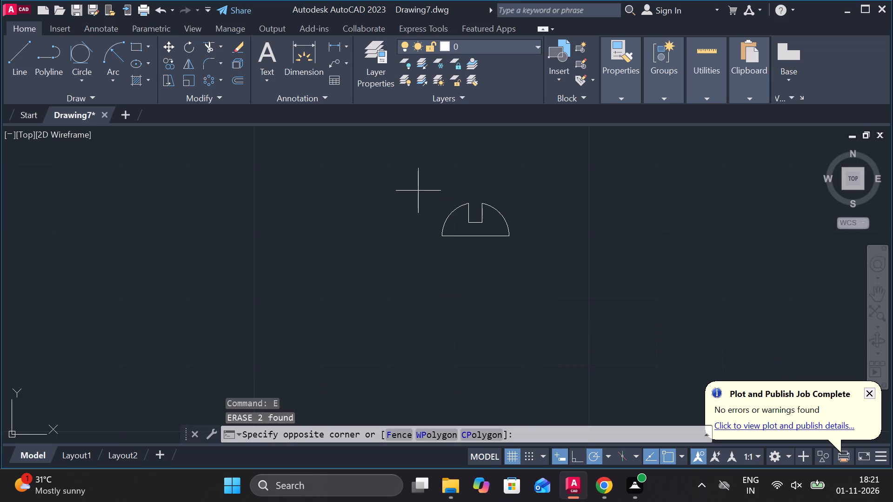
click(540, 271)
key(m)
key(Return)
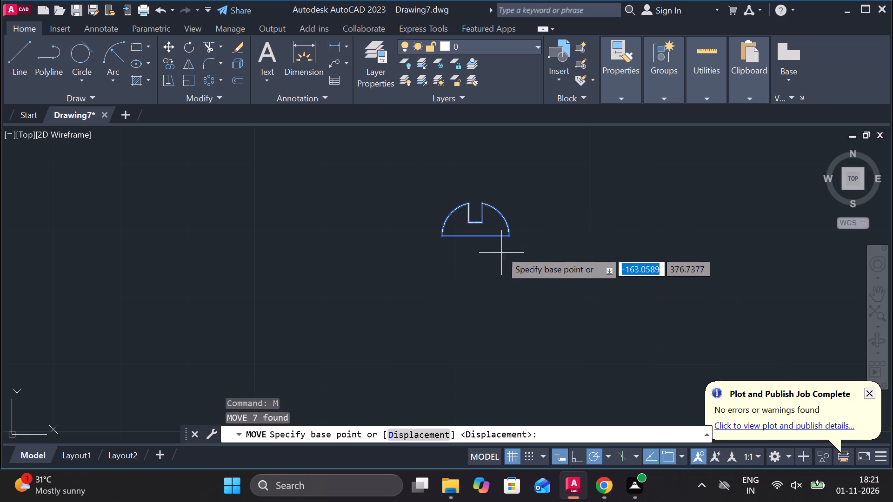
click(474, 238)
scroll(486, 238, down, 2)
middle_drag(497, 241, 496, 341)
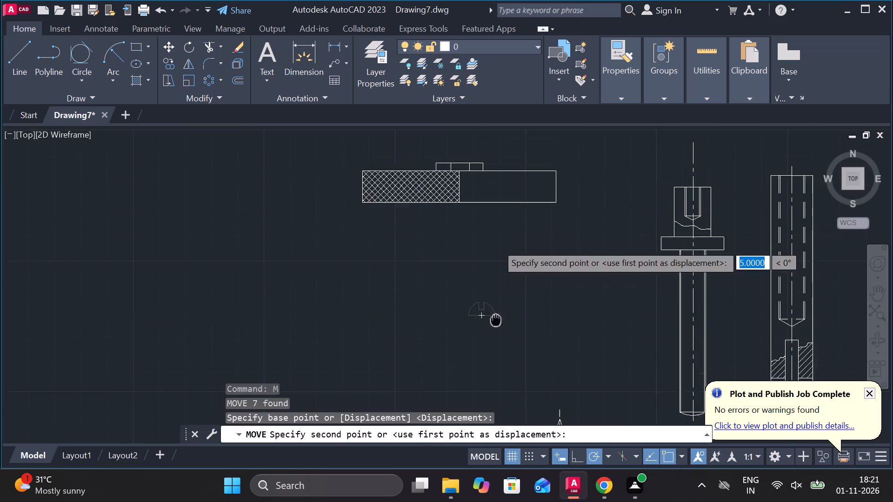
middle_drag(491, 277, 488, 307)
scroll(453, 171, up, 3)
middle_drag(466, 255, 451, 180)
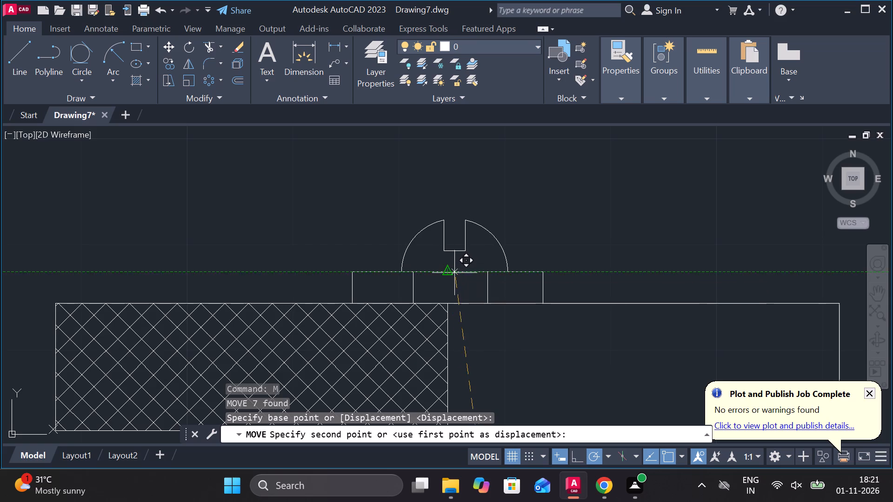
click(446, 274)
Look over the plate assembly and the remaining part copies beside and below it.
scroll(552, 273, down, 2)
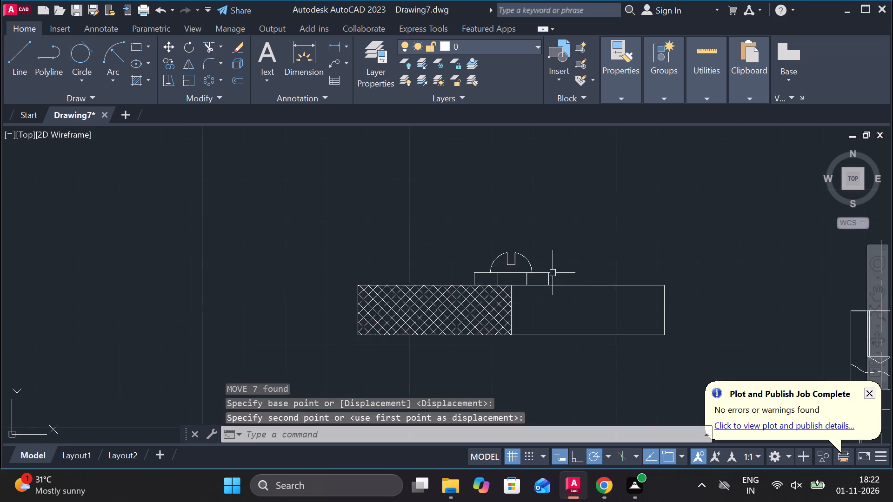
middle_drag(605, 352, 560, 265)
middle_drag(581, 291, 539, 217)
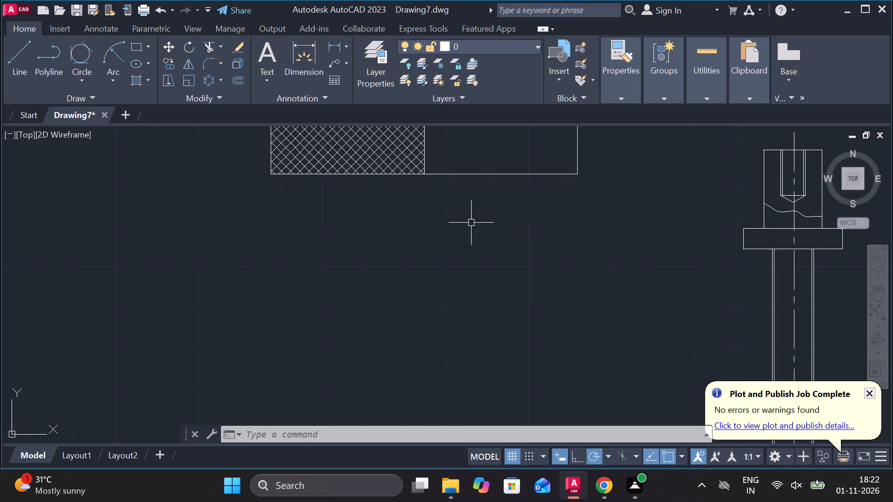
middle_drag(460, 226, 468, 258)
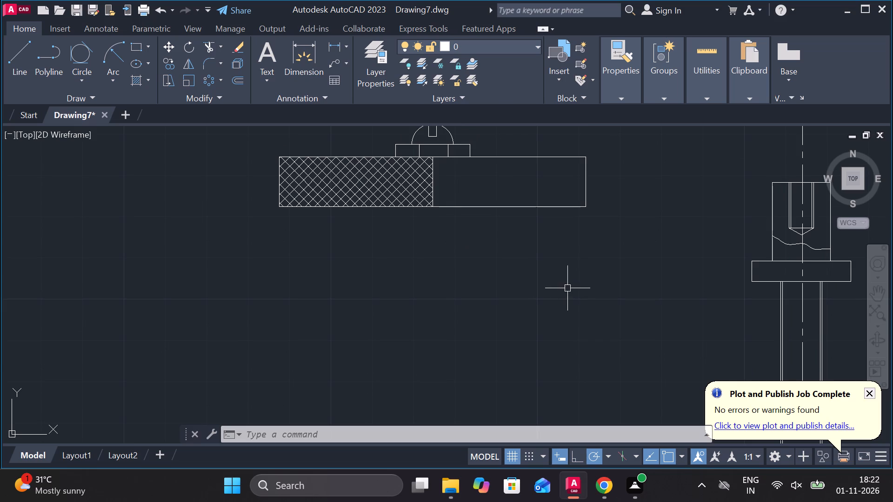
scroll(549, 287, down, 2)
middle_drag(548, 287, 430, 178)
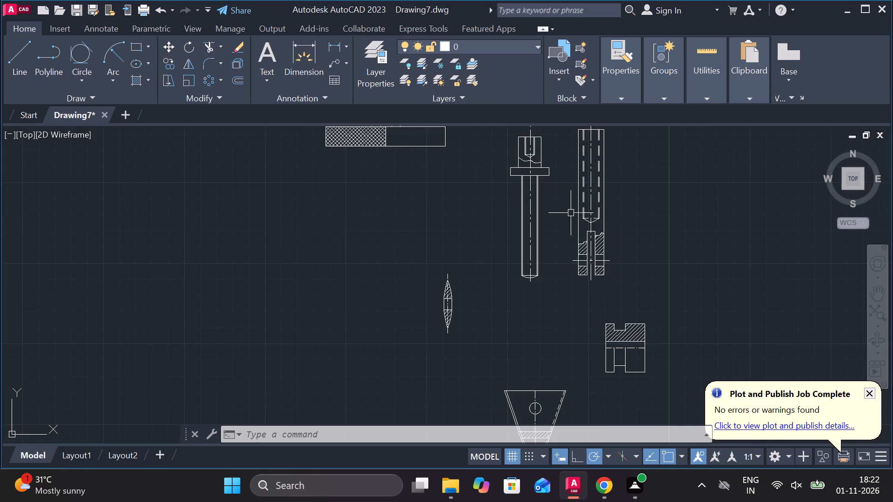
scroll(496, 171, up, 1)
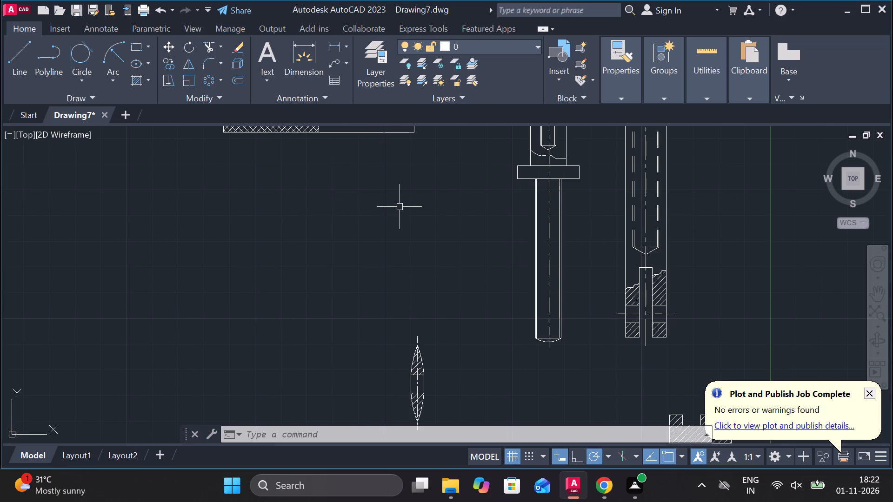
middle_drag(427, 205, 452, 290)
scroll(364, 225, up, 1)
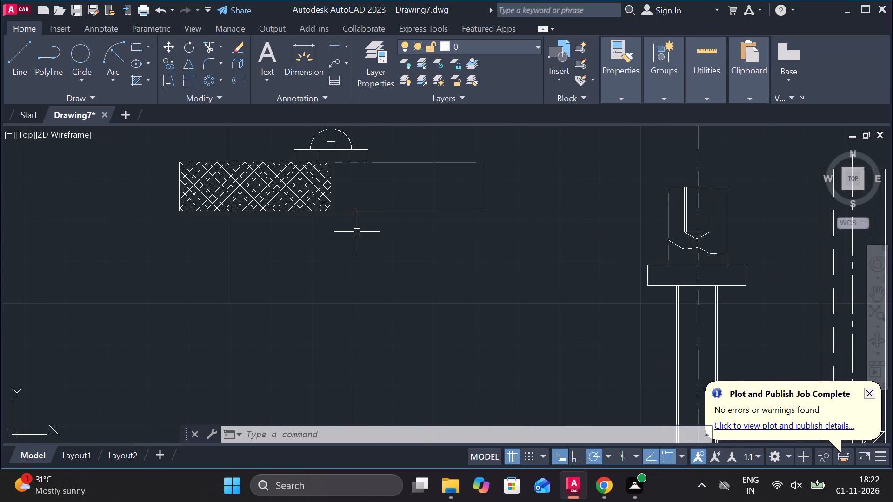
Draw a closed rectangle of lines, 14 wide and 11 high, in the open space below the hatched plate.
key(l)
key(Return)
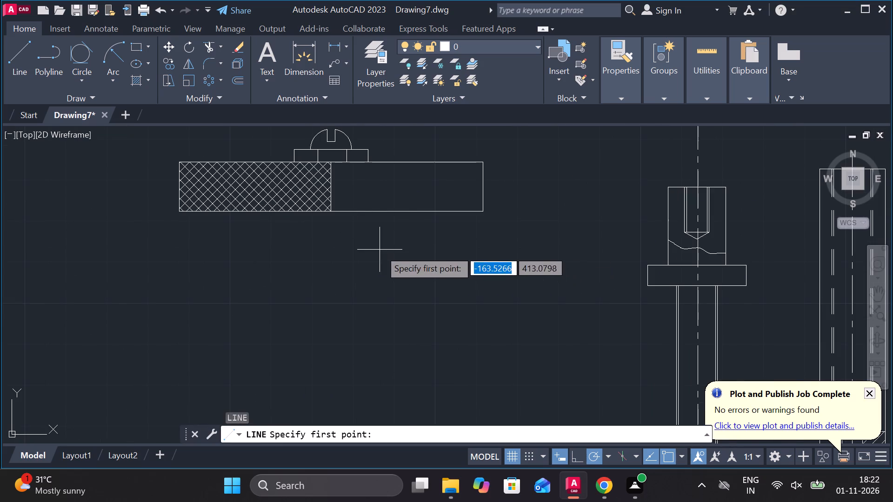
click(380, 250)
text(14)
key(space)
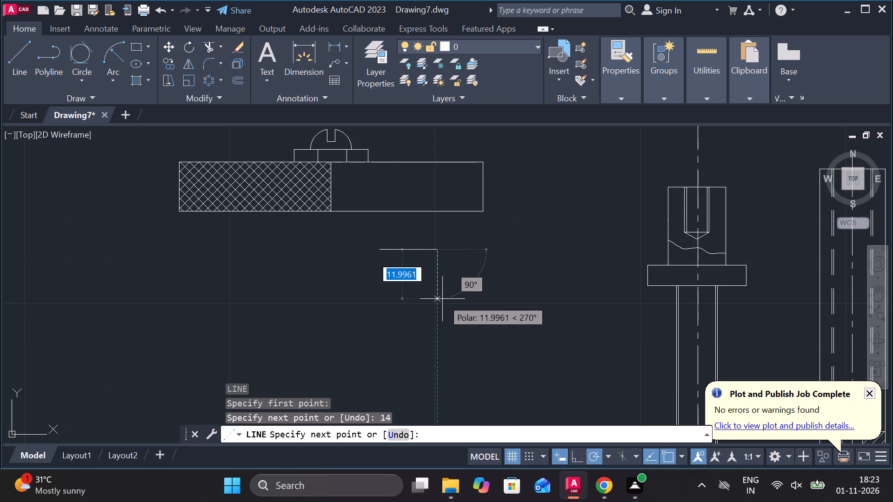
text(11)
key(space)
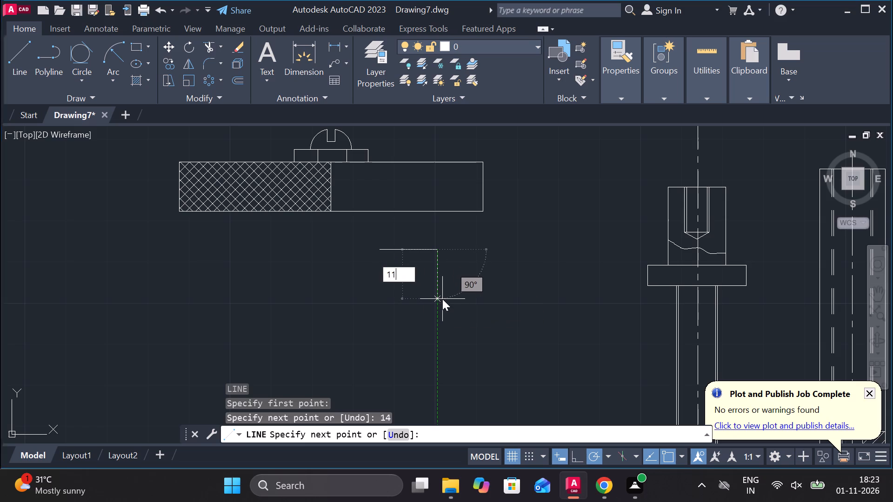
text(14)
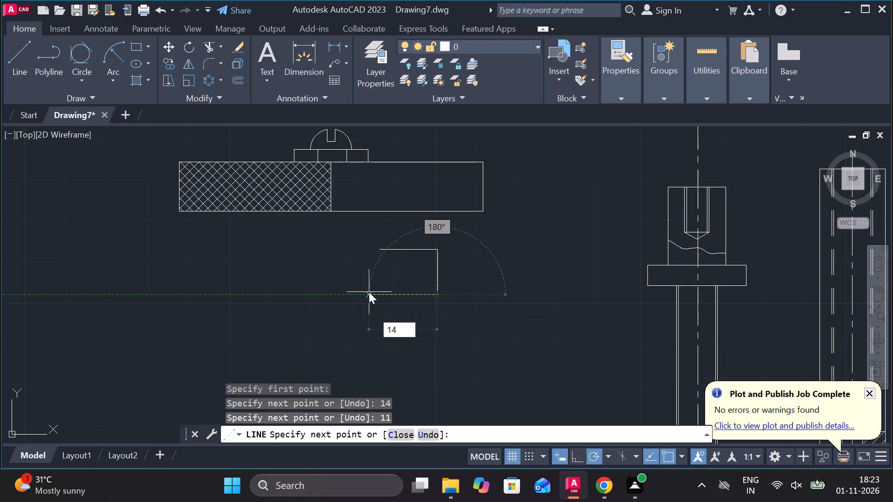
key(space)
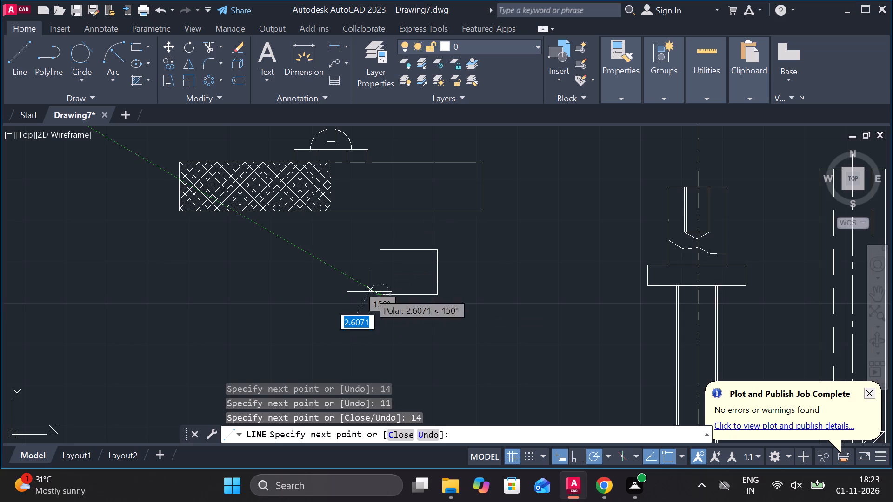
click(383, 252)
key(Escape)
Move the 14 by 11 rectangle by its top midpoint onto the plate's bottom edge at the middle line.
drag(357, 231, 359, 236)
click(485, 331)
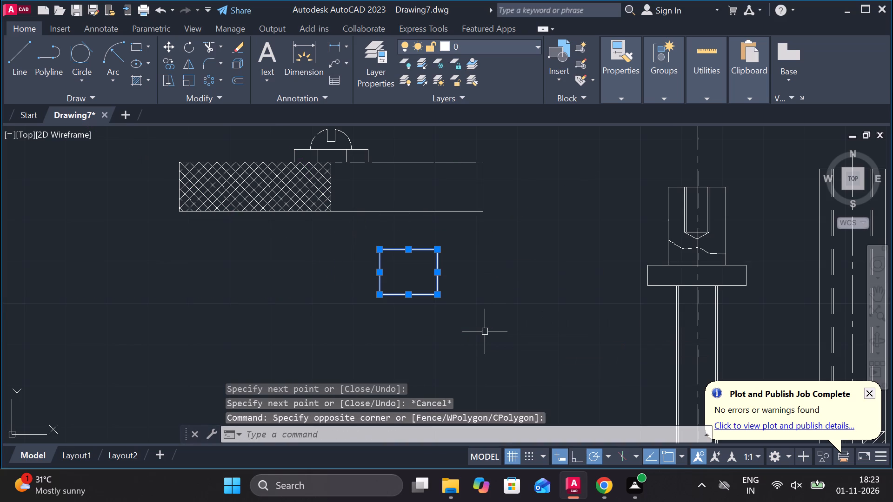
key(m)
key(Return)
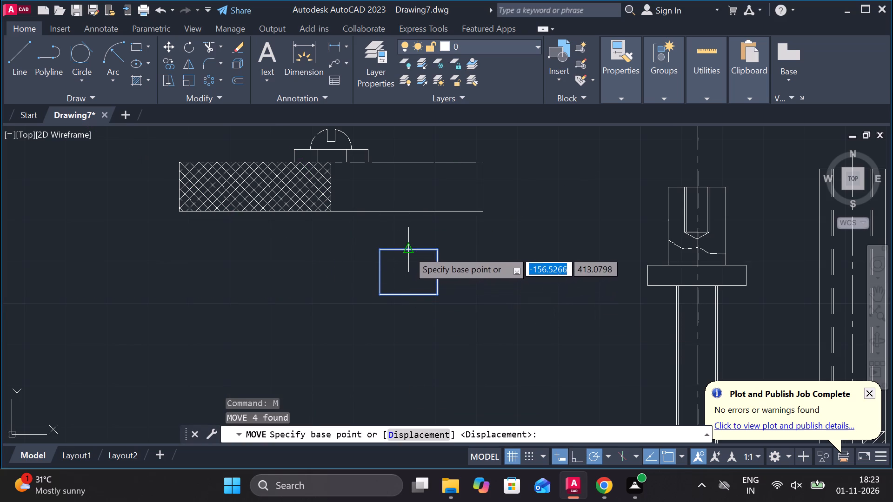
click(408, 250)
click(333, 214)
Join the outline segments of the collar on the flanged shaft copy into one polyline.
scroll(422, 242, down, 1)
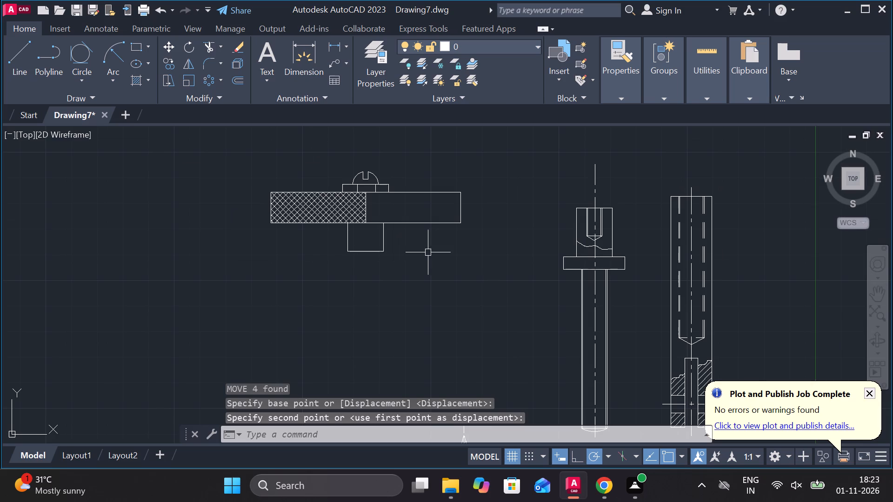
middle_drag(422, 256, 478, 258)
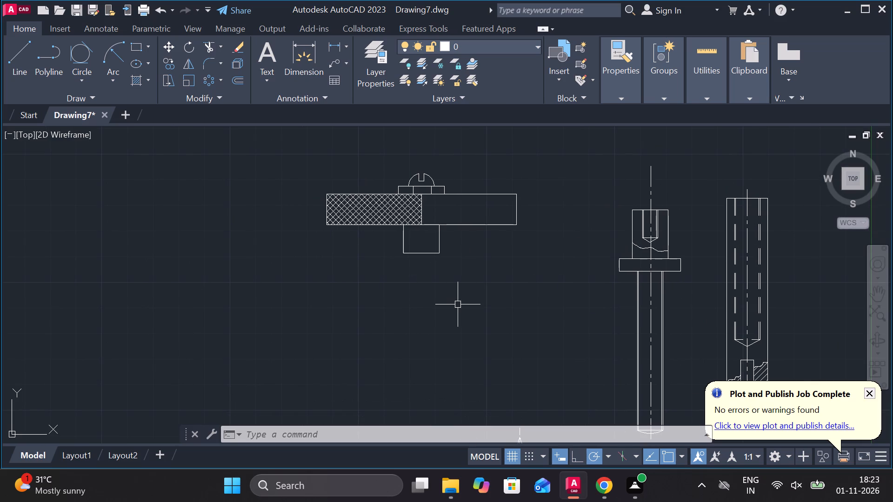
scroll(658, 268, up, 1)
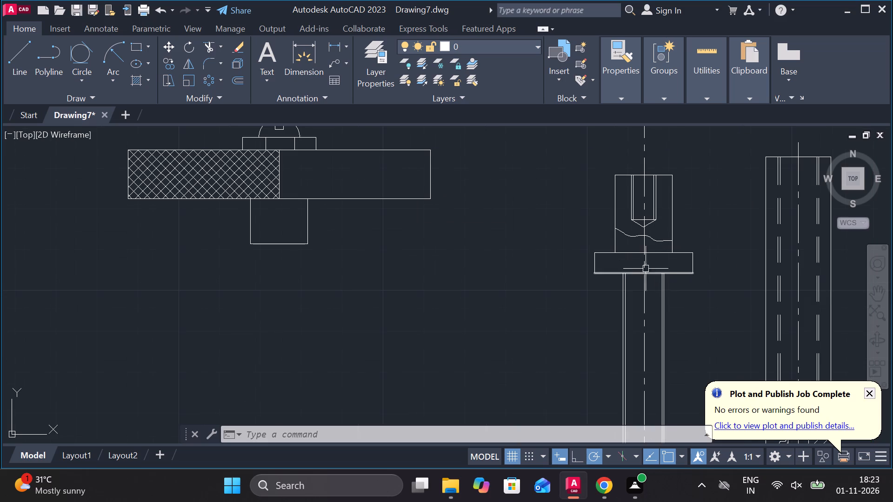
click(608, 253)
click(598, 265)
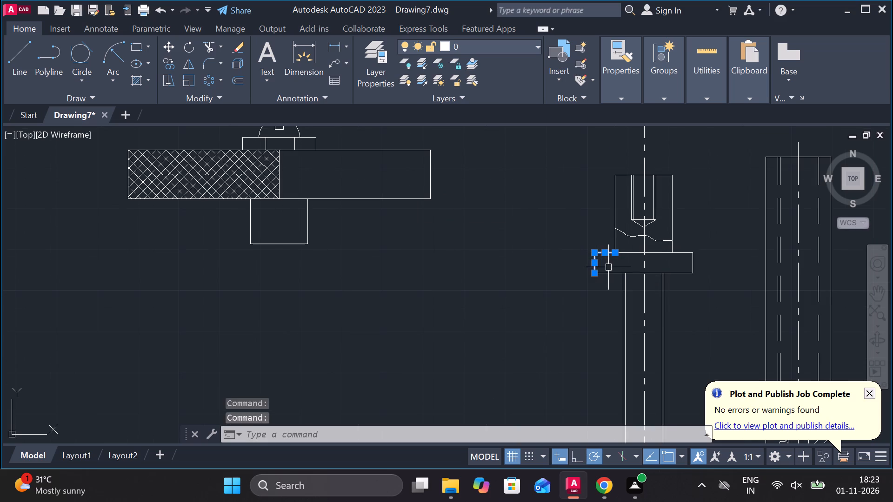
click(629, 253)
click(698, 275)
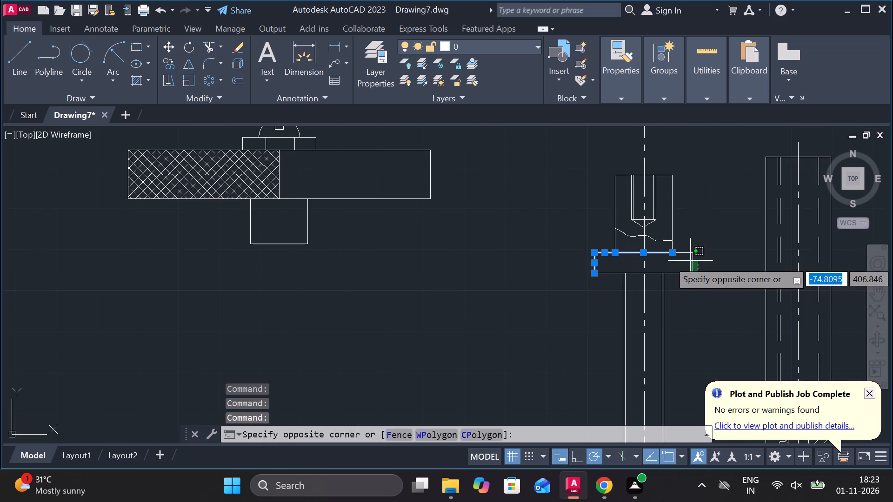
click(687, 252)
key(j)
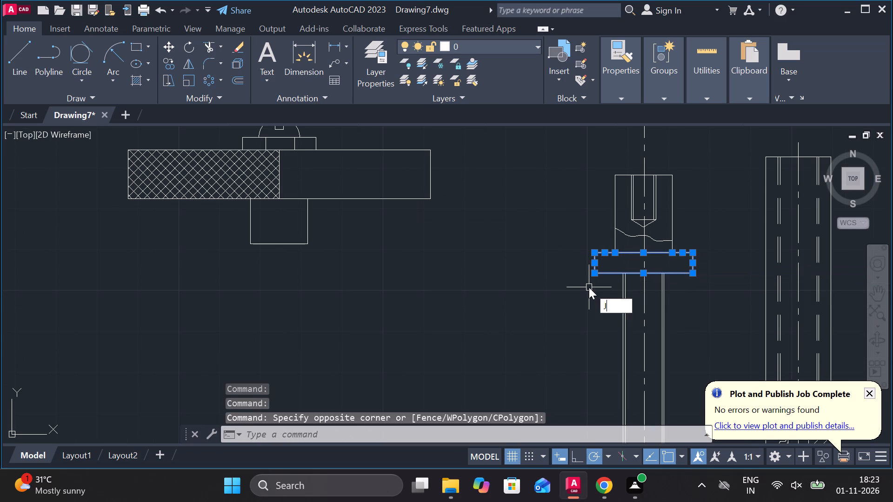
key(Return)
Copy the joined collar by its top midpoint onto the bottom-edge midpoint of the 14 by 11 rectangle under the plate.
click(603, 271)
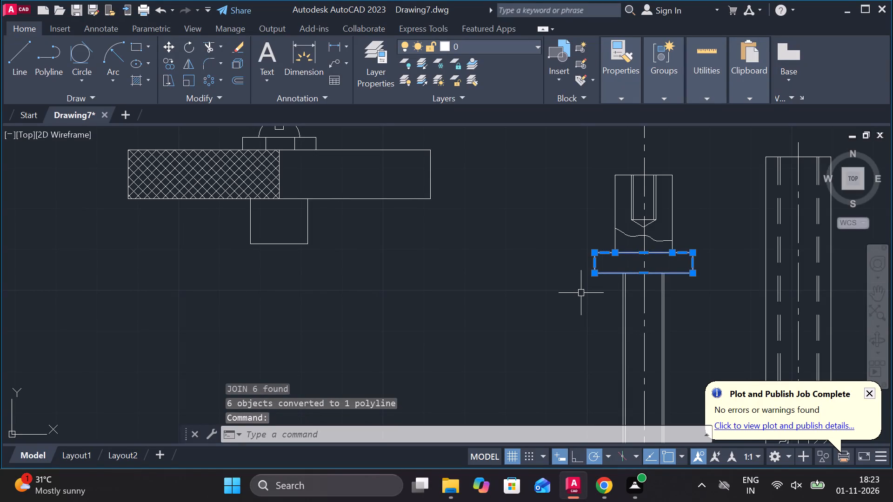
text(CO)
key(Return)
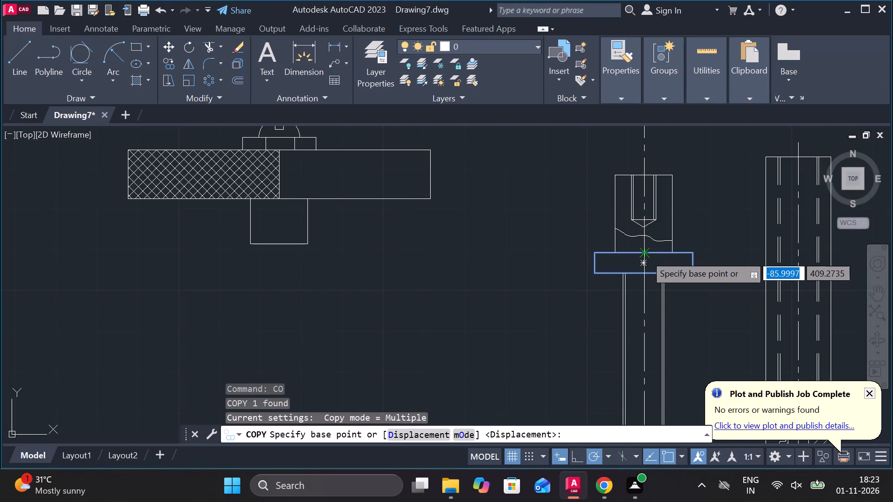
click(645, 255)
middle_drag(309, 254, 353, 267)
scroll(325, 268, up, 2)
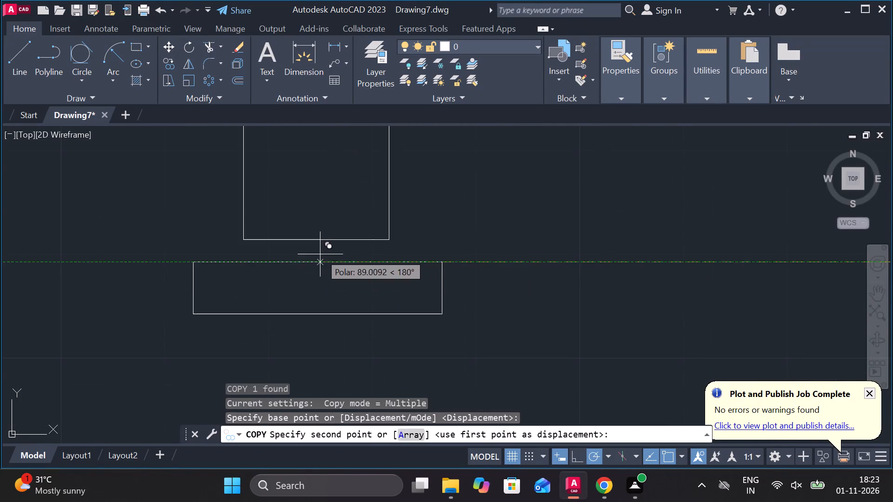
click(313, 241)
scroll(392, 238, down, 1)
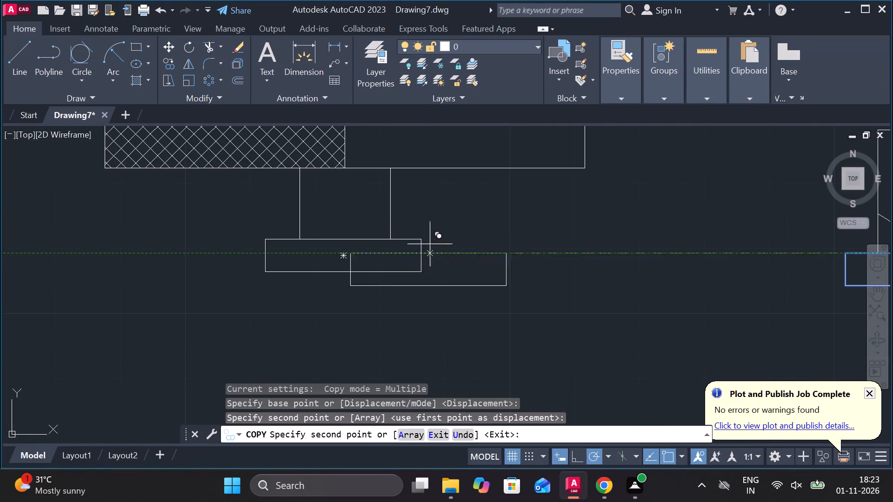
key(Escape)
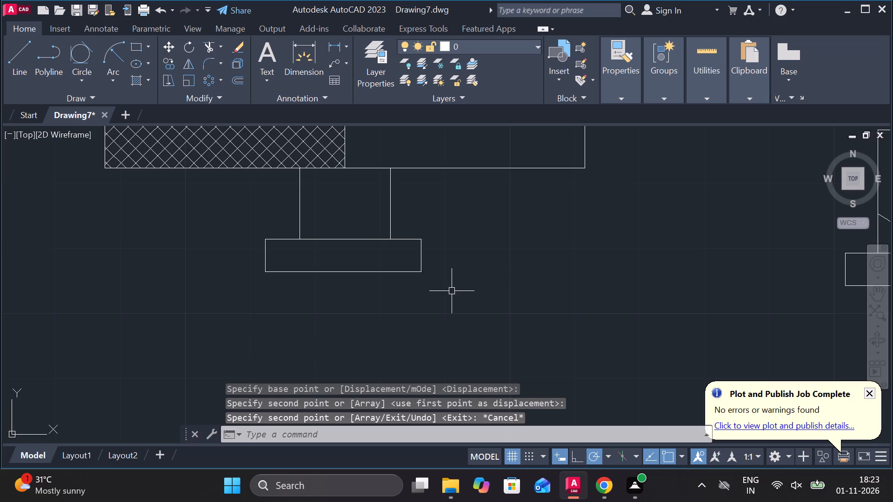
Check the height of the copied collar along its right edge with a linear dimension, without placing it.
scroll(347, 251, up, 1)
middle_drag(363, 279, 420, 268)
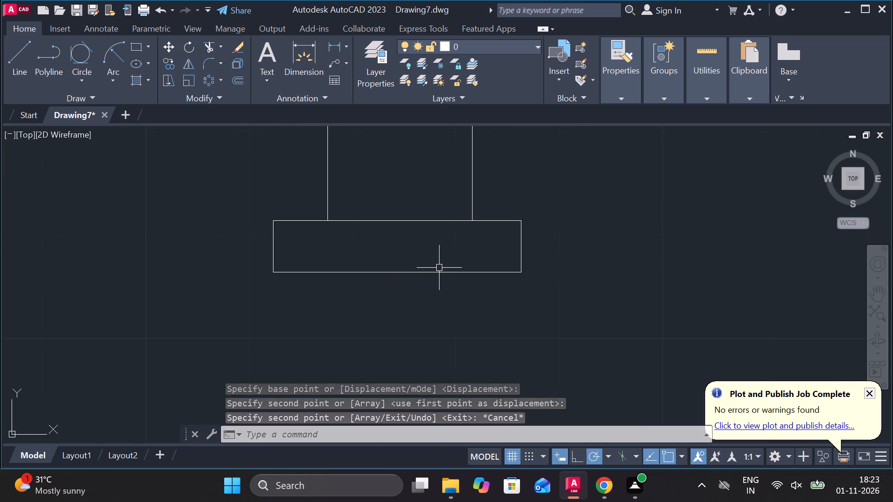
click(337, 46)
click(527, 222)
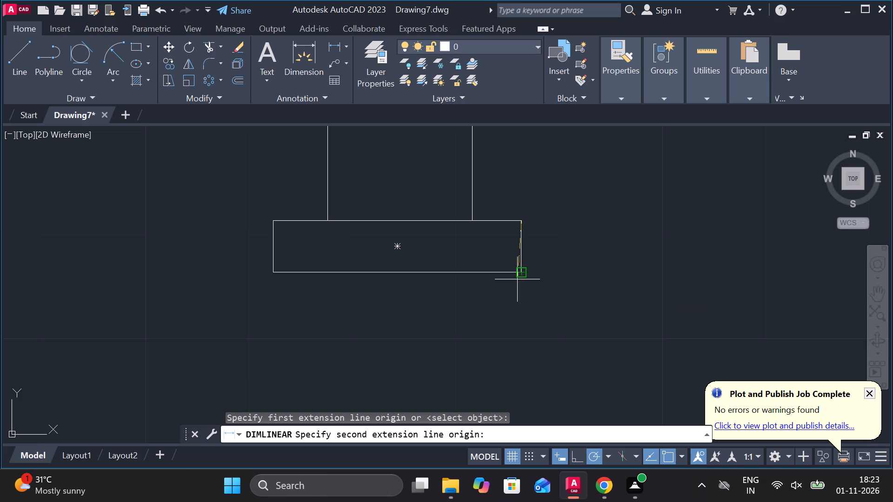
key(Escape)
Explode the copied collar polyline into separate lines.
click(486, 271)
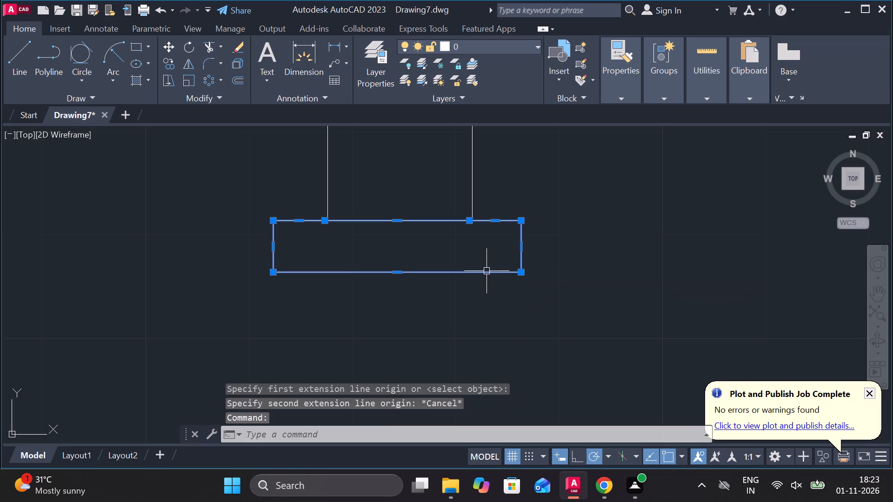
text(EX)
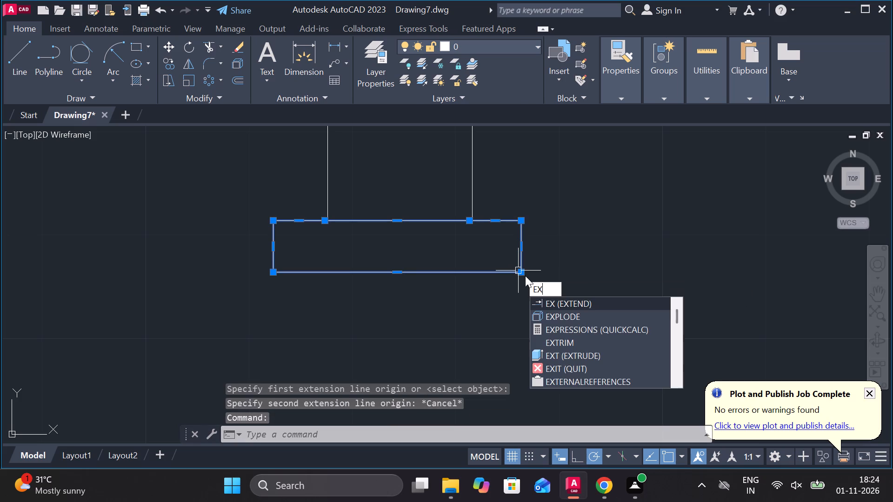
click(560, 314)
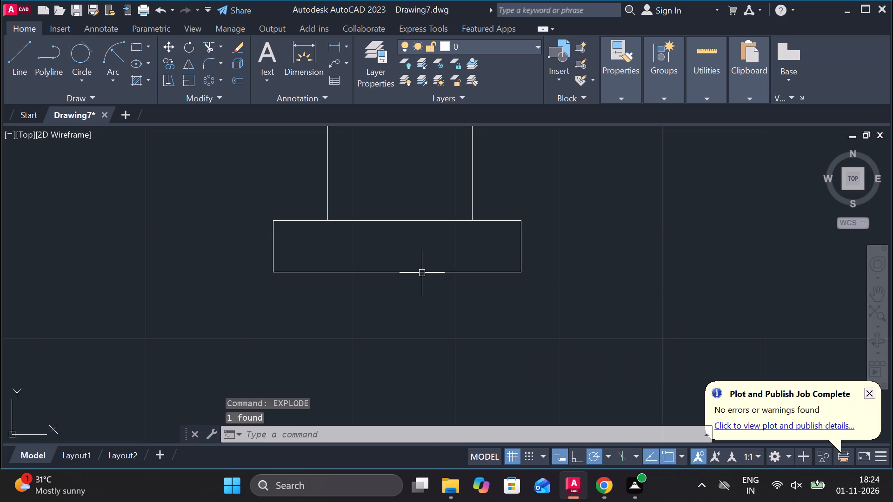
Offset the copied collar's bottom edge upward by 1.
click(422, 273)
key(o)
key(Return)
key(Return)
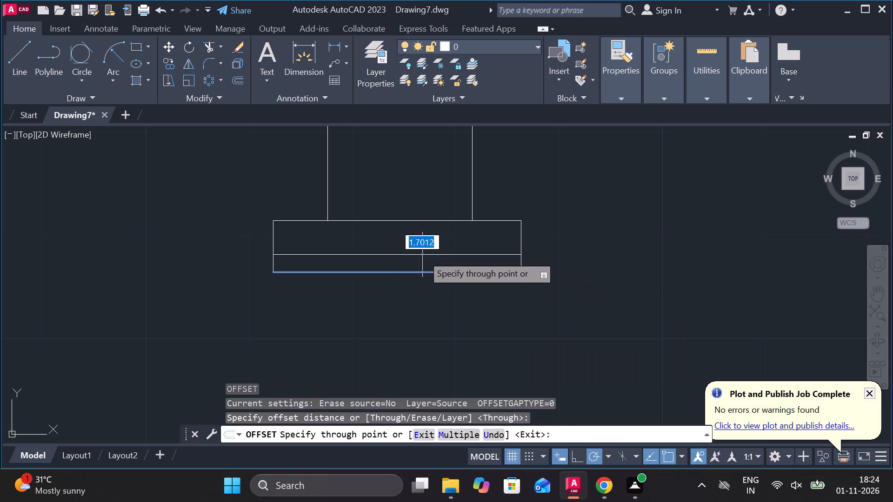
text(1)
key(space)
key(Escape)
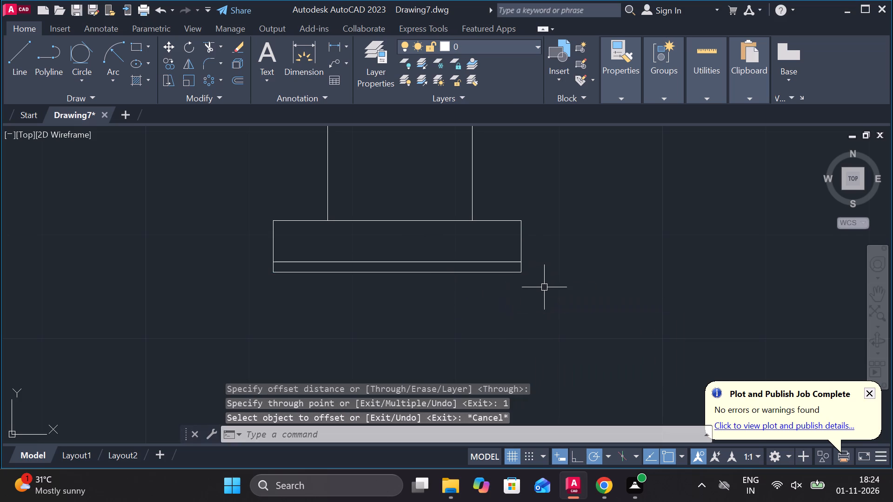
Trim away the old bottom edge and the side line ends below the offset line on the copied collar.
text(TR)
key(space)
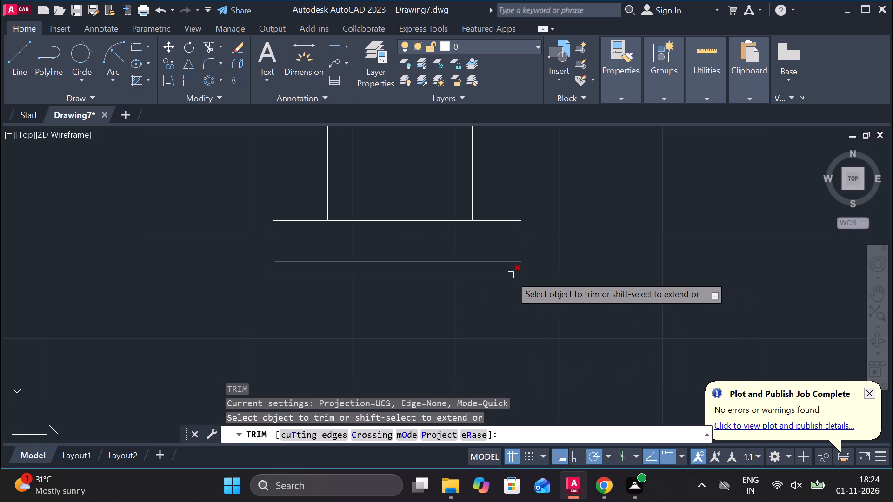
click(511, 275)
click(522, 271)
click(271, 272)
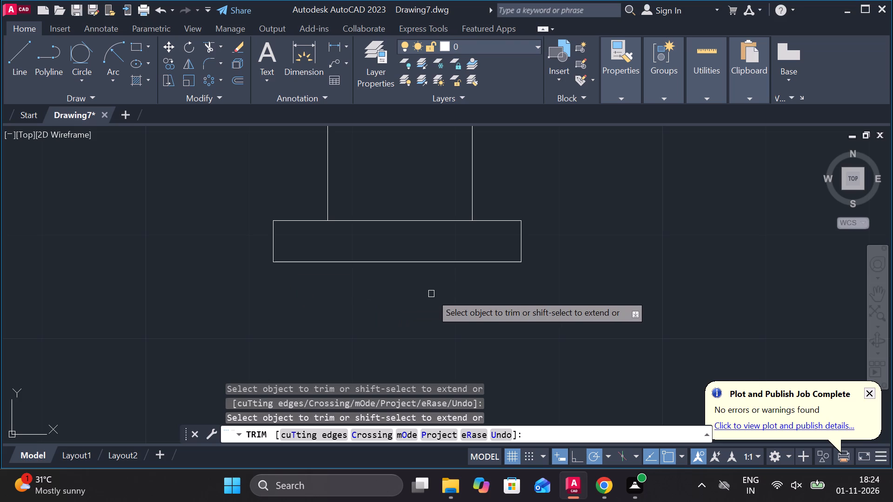
scroll(431, 294, down, 2)
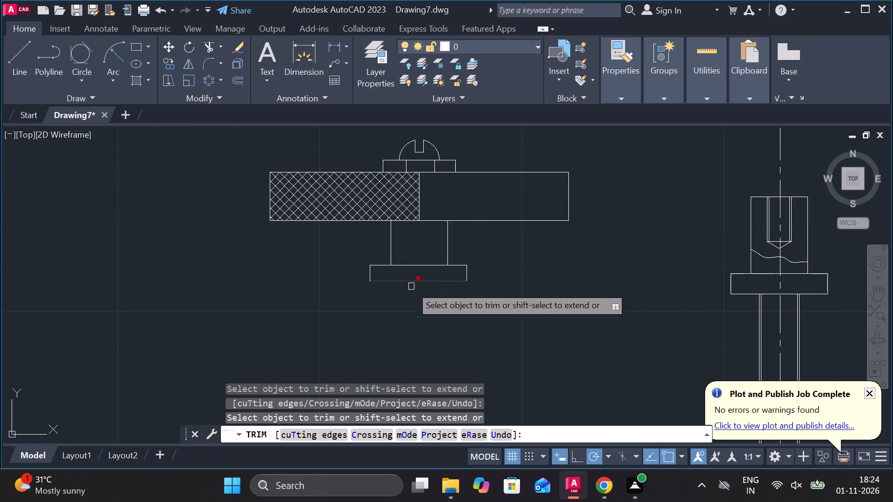
key(Escape)
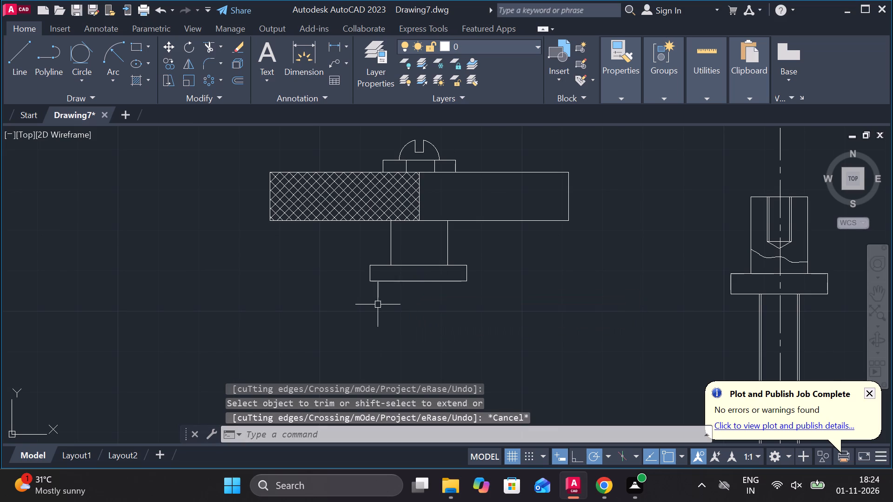
Measure the collar's width across its bottom corners and again between its side-edge midpoints, without placing a dimension.
middle_drag(377, 304, 409, 310)
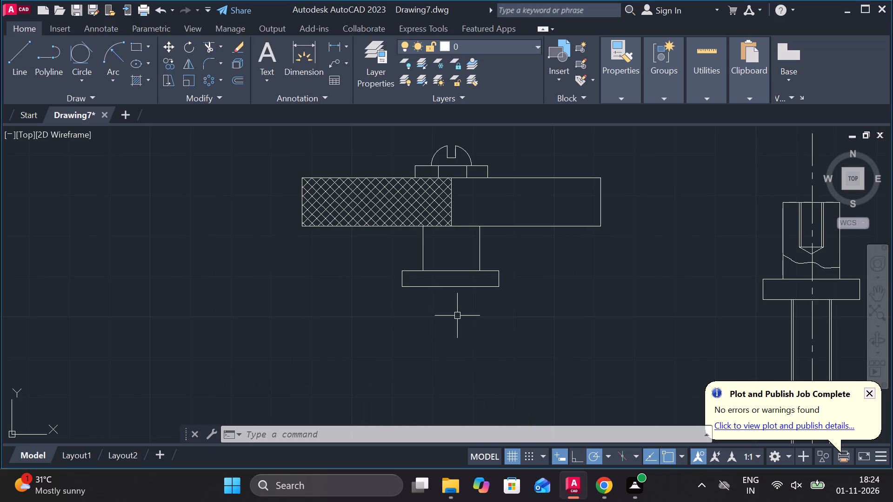
click(336, 51)
click(399, 286)
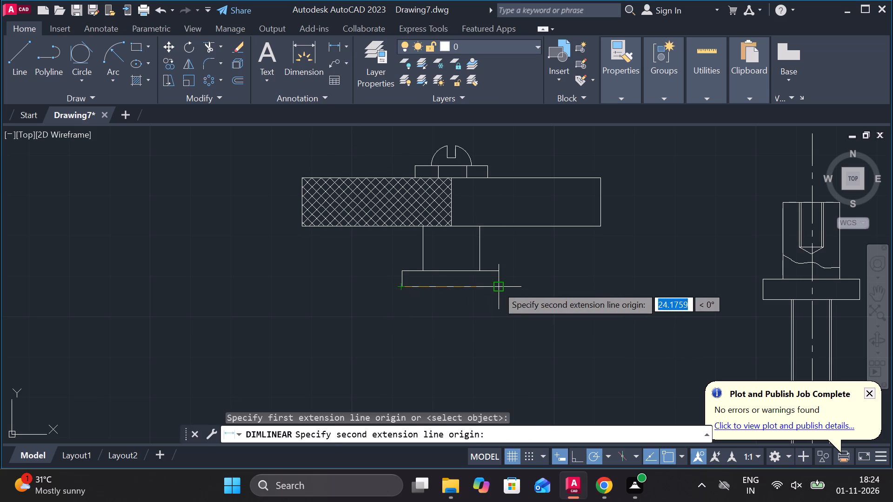
click(500, 286)
scroll(500, 293, up, 1)
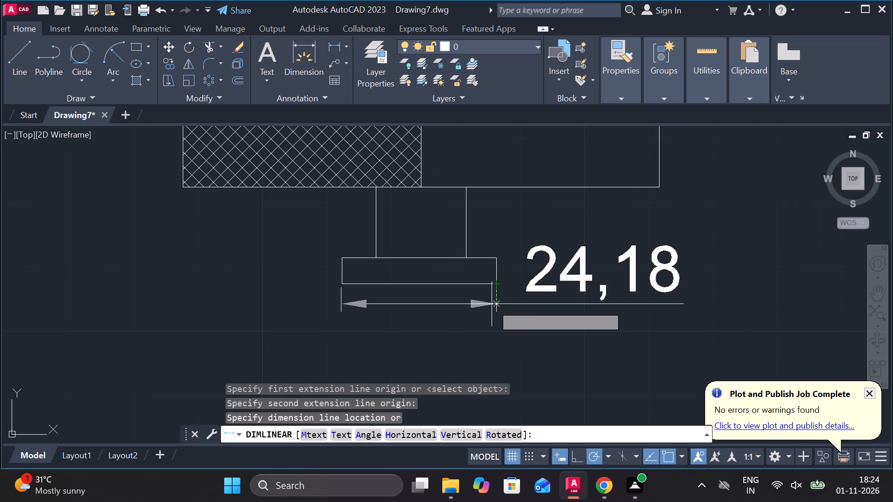
key(Escape)
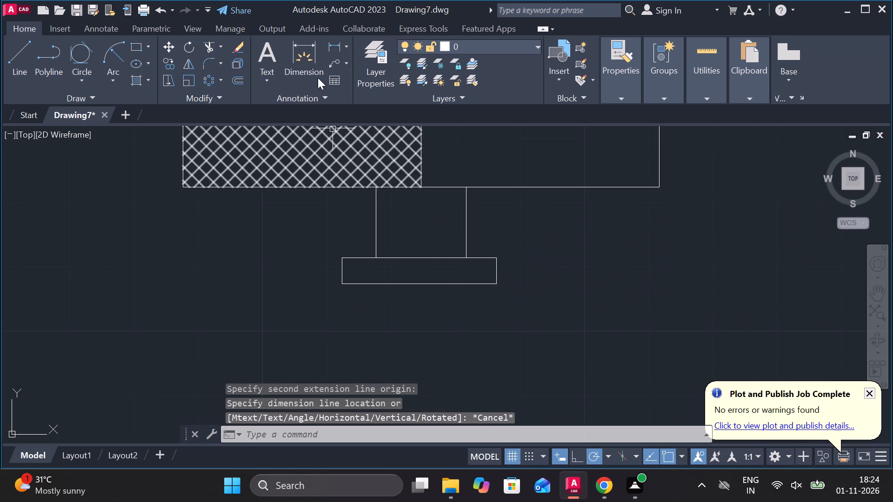
click(327, 46)
scroll(343, 262, up, 2)
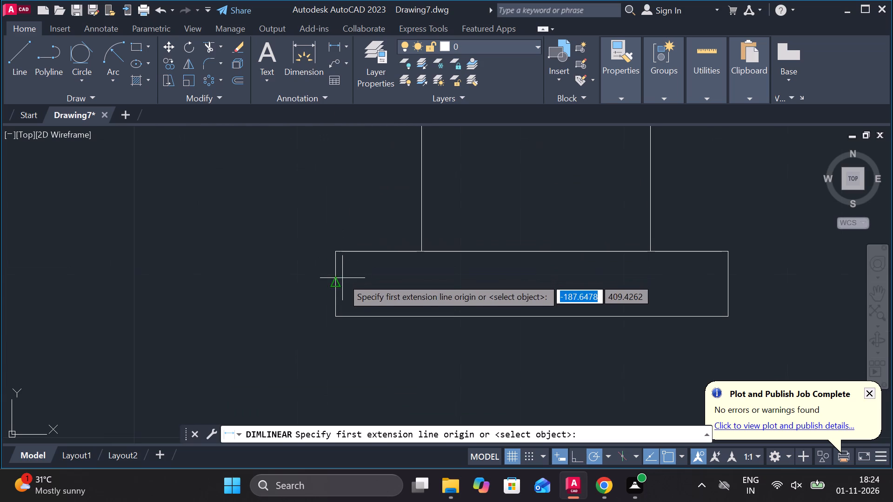
click(337, 280)
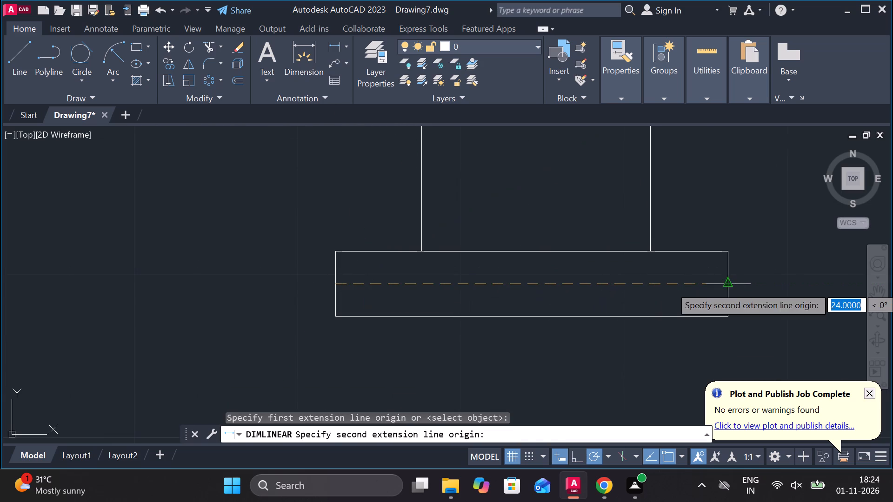
click(726, 286)
middle_drag(713, 291, 674, 278)
key(Escape)
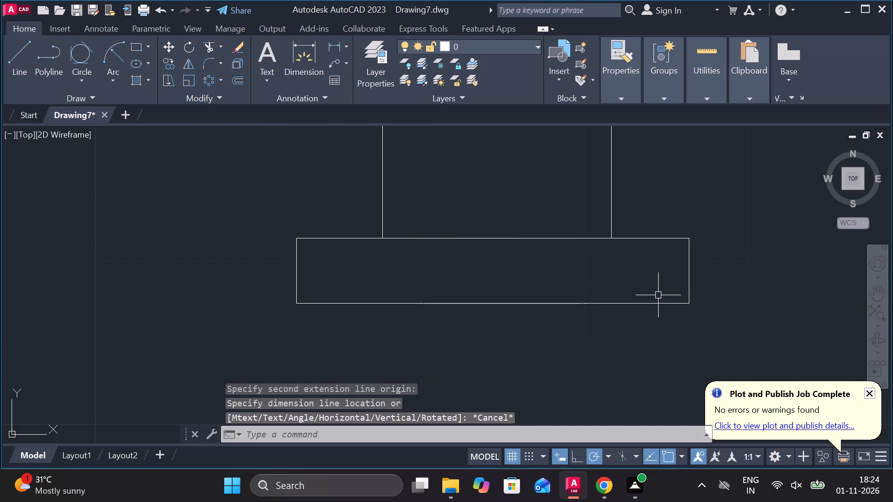
Offset the collar's left and right edges outward by 6 each.
middle_click(555, 304)
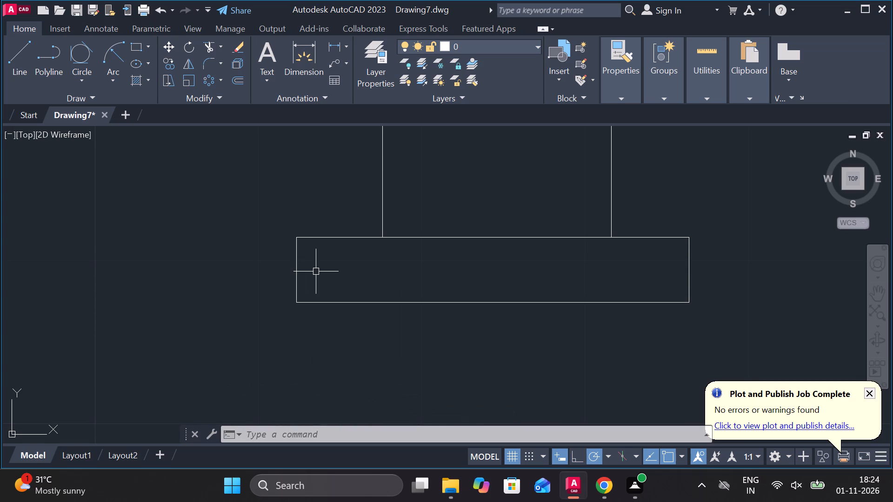
click(294, 267)
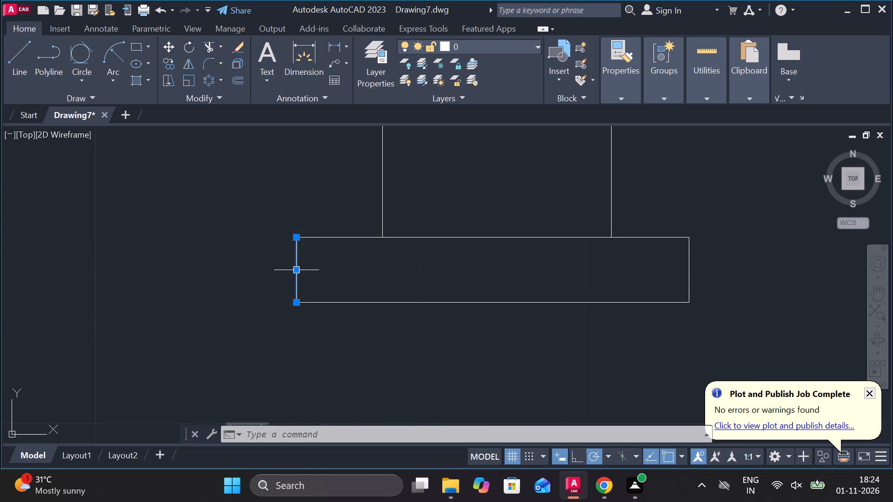
key(o)
key(Return)
key(Return)
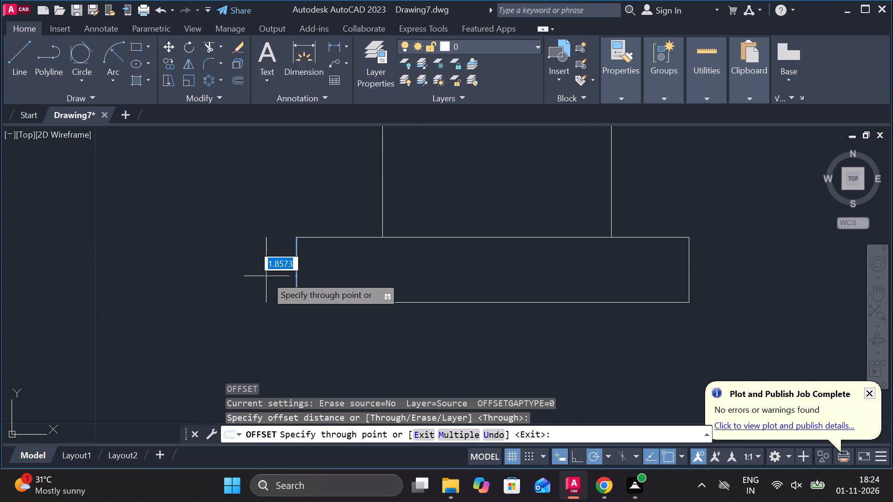
key(6)
key(Return)
scroll(684, 284, down, 1)
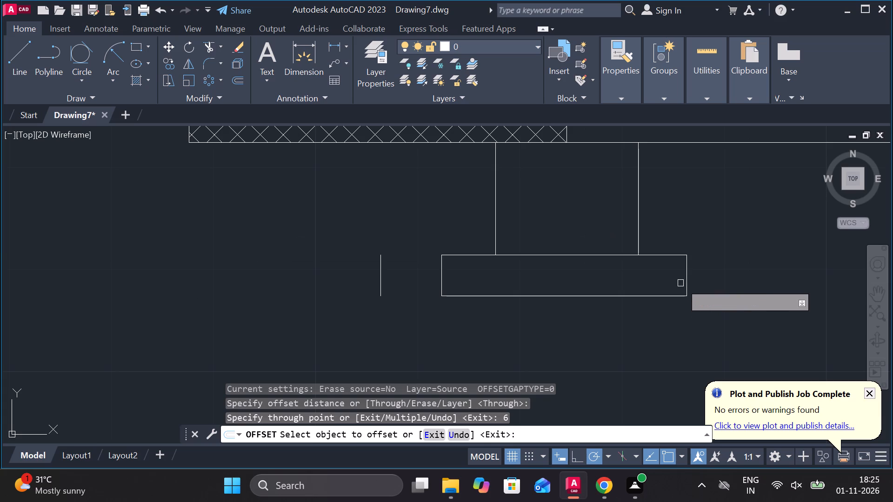
click(684, 280)
key(6)
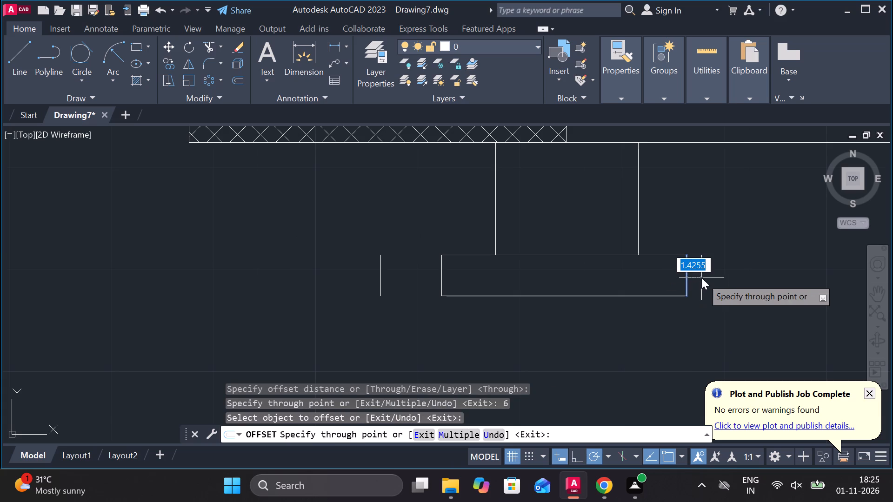
key(Return)
key(Escape)
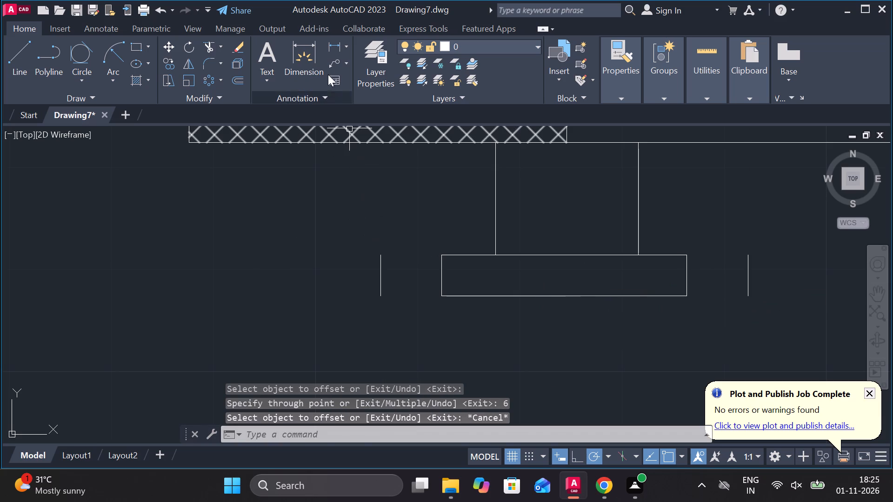
Measure the distance between the collar's two outer offset lines, without placing a dimension.
click(331, 51)
click(380, 280)
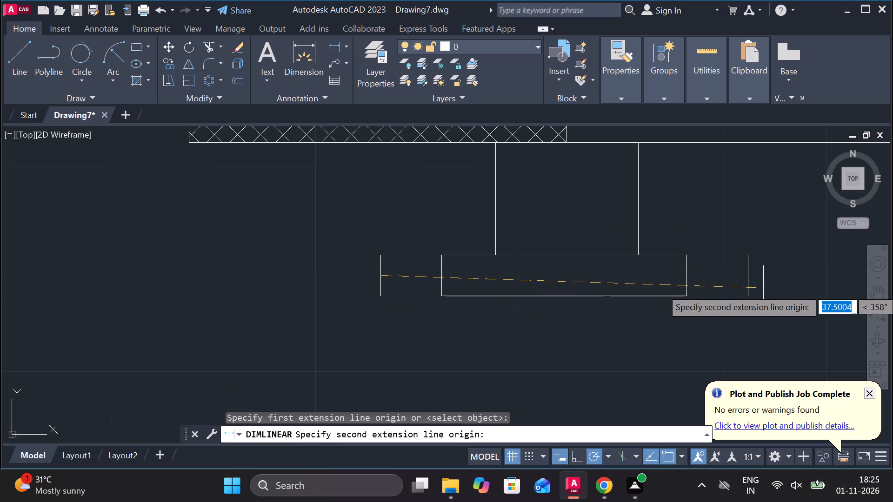
click(750, 285)
scroll(750, 297, down, 2)
middle_drag(743, 313, 638, 322)
key(Escape)
Extend the collar's top and bottom edges on both sides out to the outer offset lines.
scroll(607, 325, up, 1)
text(EX)
key(space)
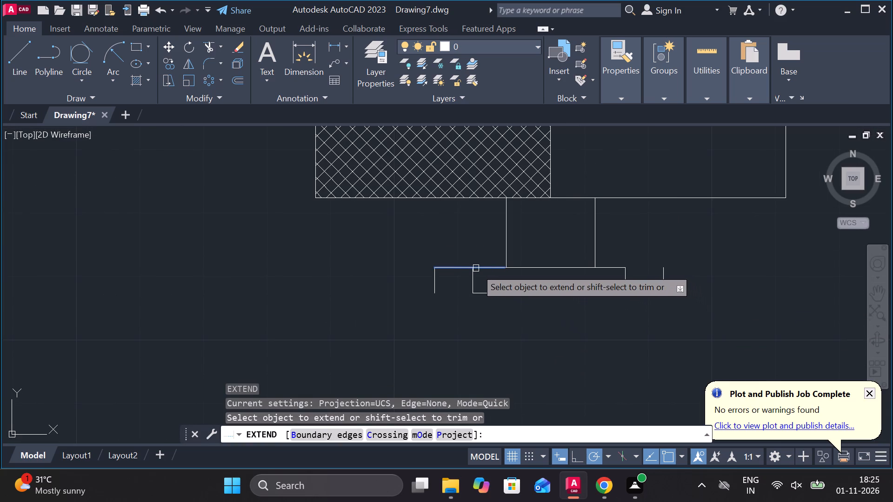
click(476, 268)
click(496, 296)
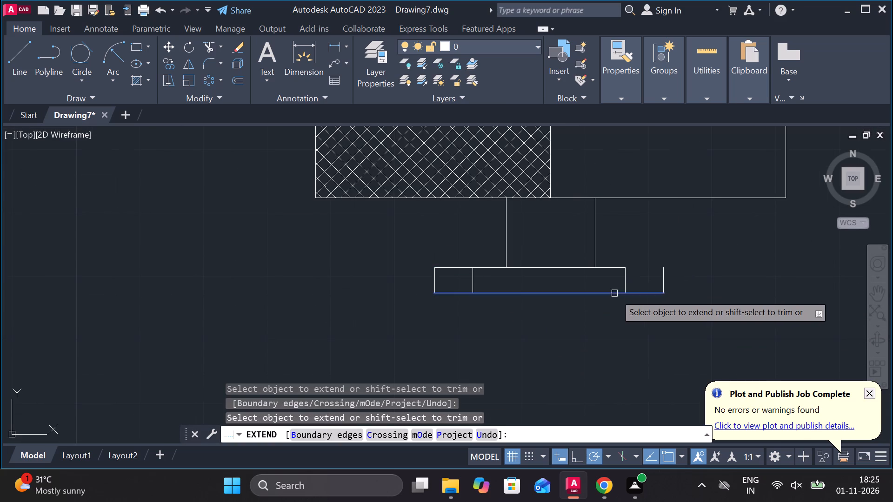
click(614, 293)
click(617, 270)
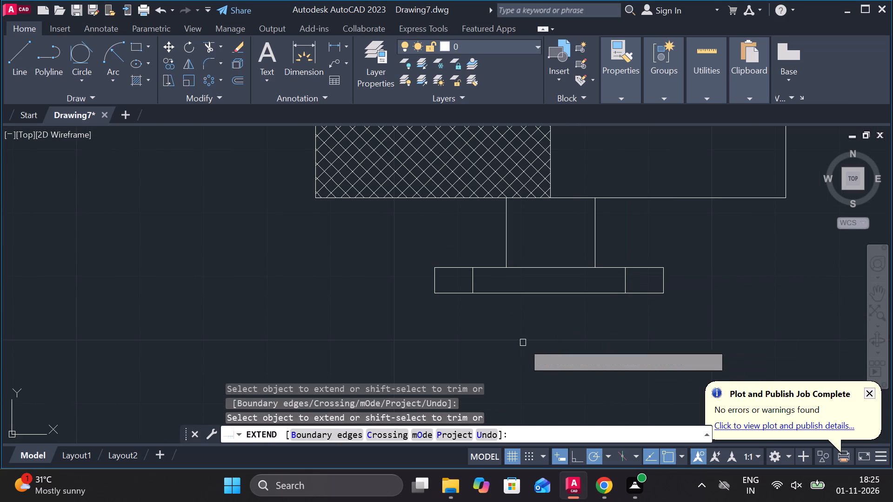
middle_drag(506, 328, 493, 327)
key(Escape)
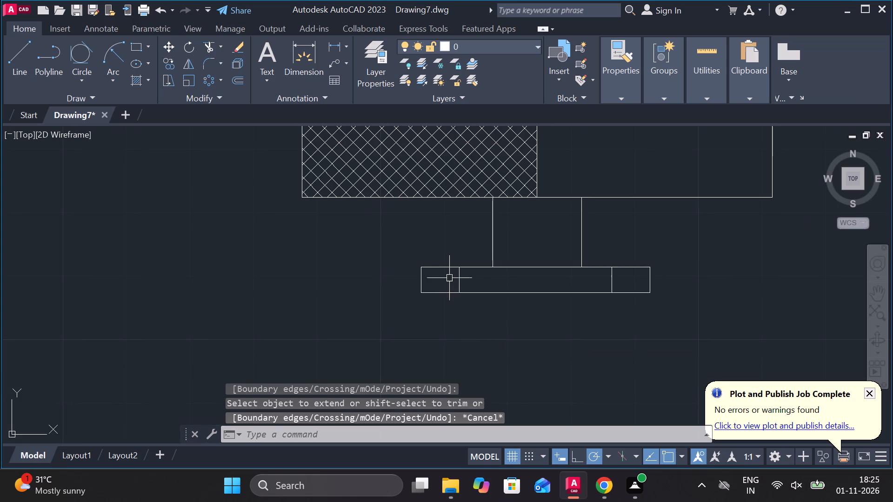
Erase the collar's two old side lines inside the widened outline.
click(458, 277)
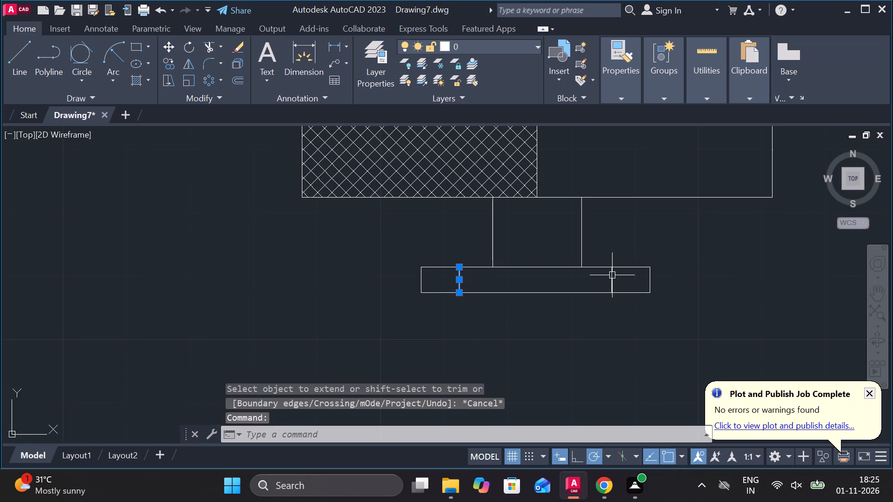
click(615, 278)
text(E)
key(space)
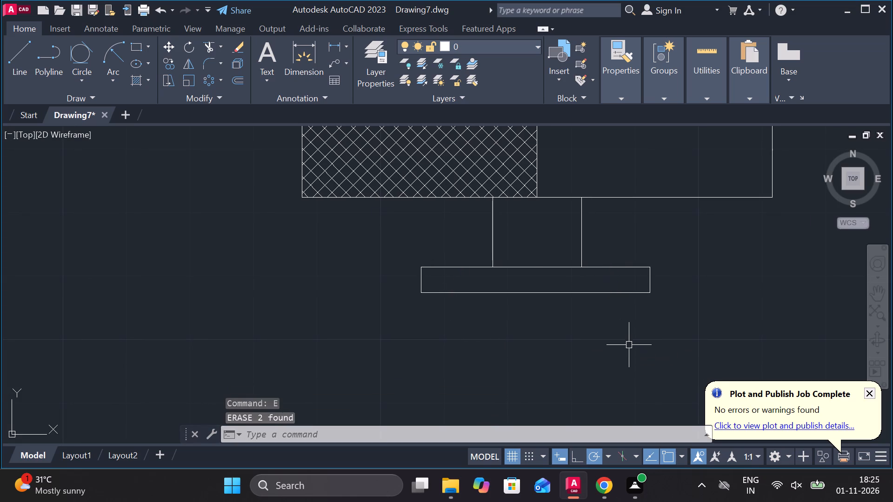
Draw a rectangle 46 wide and 12 high from lines in the empty area left of the assembly view.
scroll(635, 350, down, 1)
middle_drag(652, 365, 590, 343)
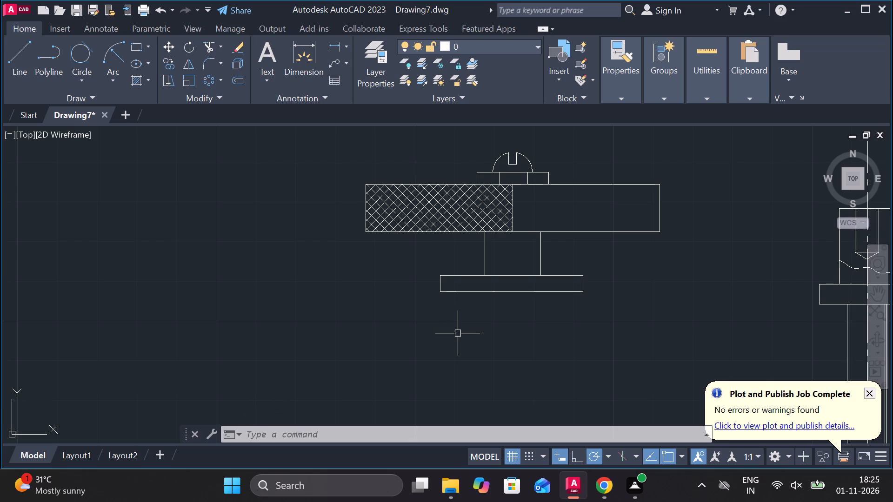
middle_drag(446, 334, 682, 324)
key(l)
key(Return)
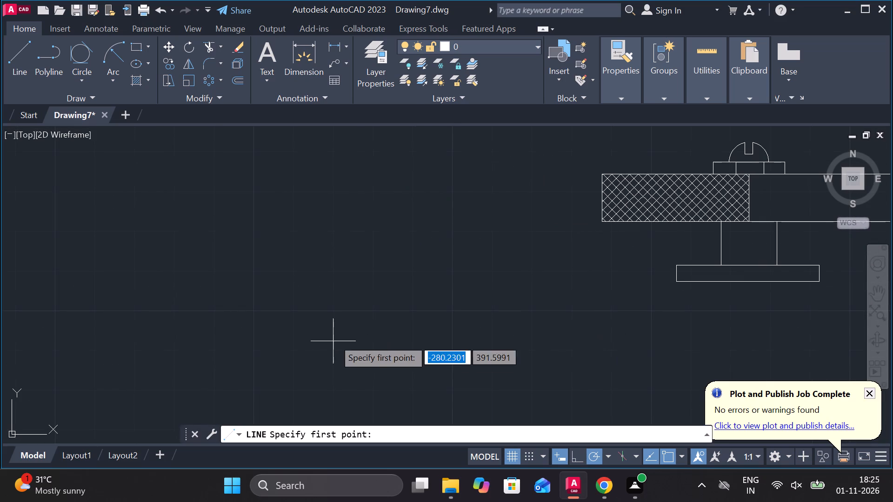
click(332, 269)
text(12)
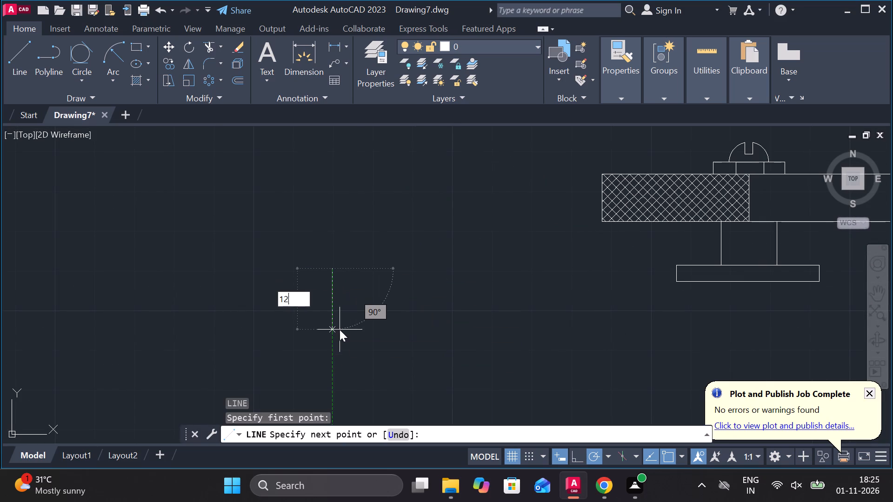
key(space)
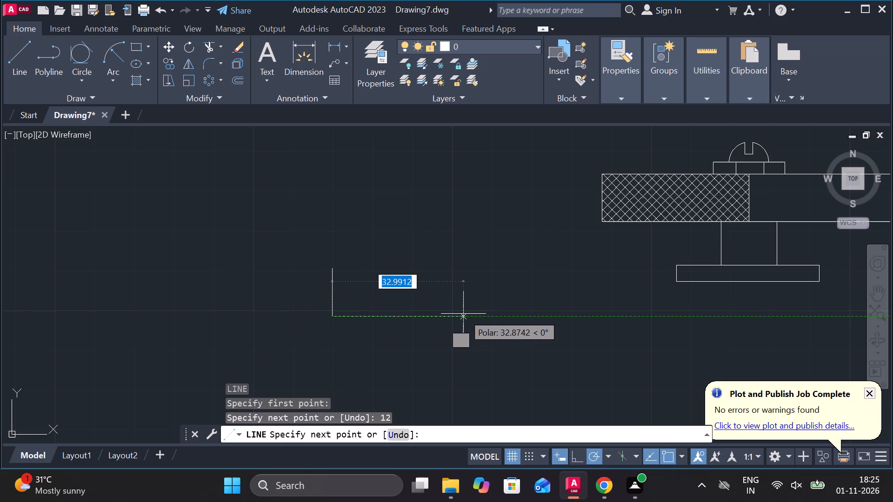
text(46)
key(space)
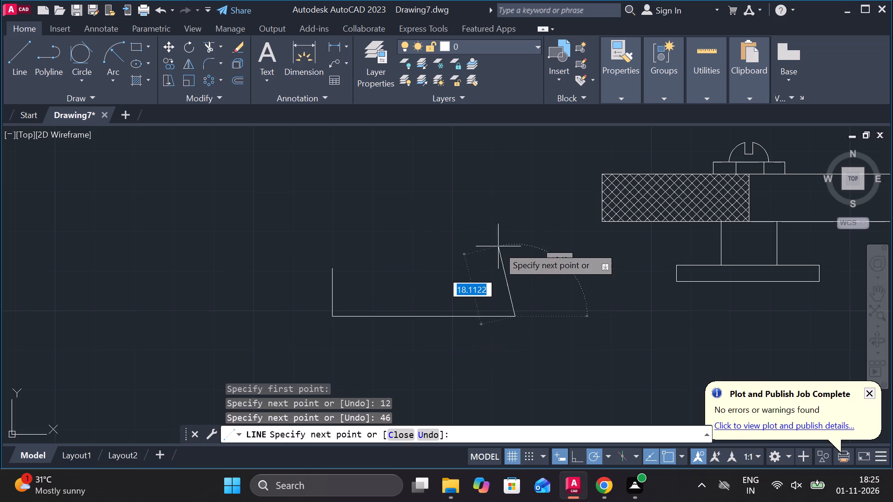
text(12)
key(space)
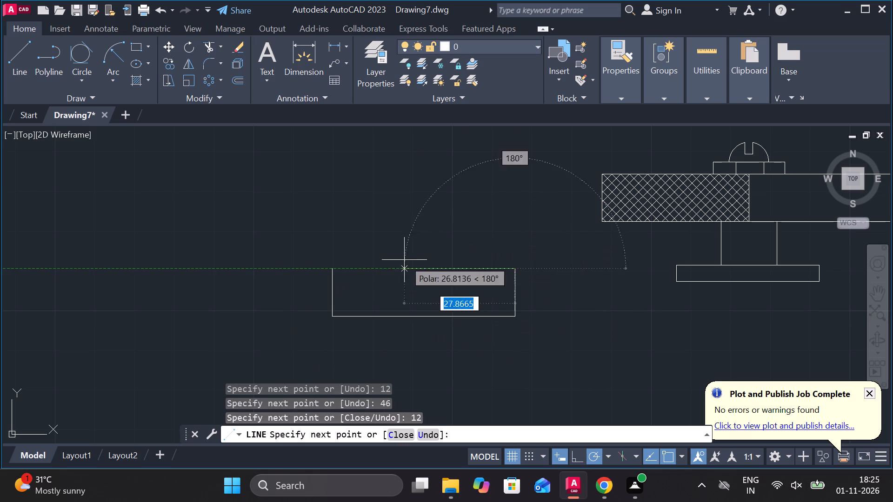
click(337, 269)
key(Escape)
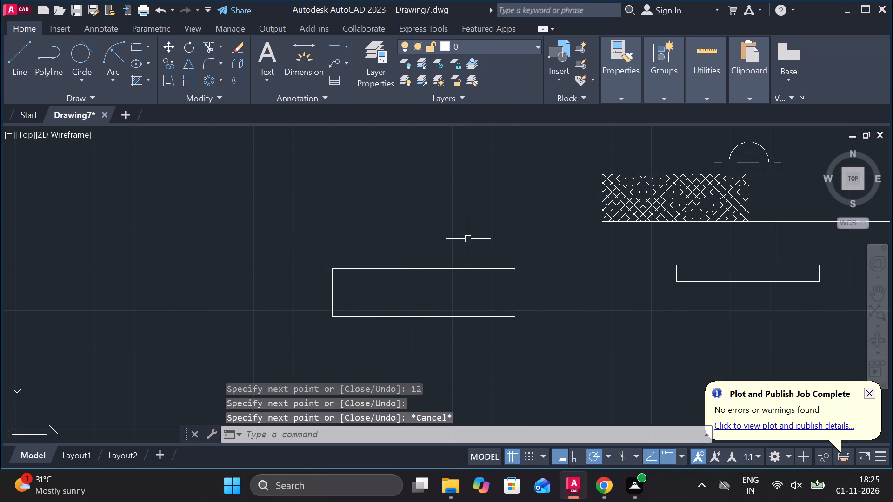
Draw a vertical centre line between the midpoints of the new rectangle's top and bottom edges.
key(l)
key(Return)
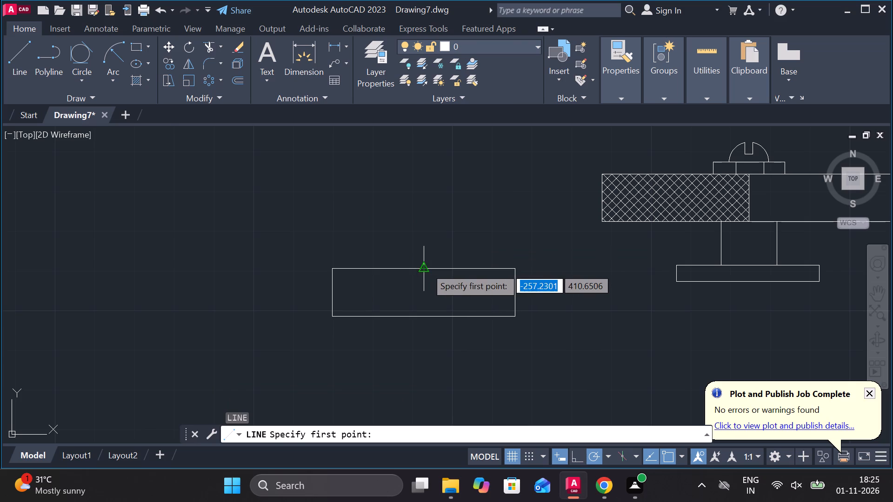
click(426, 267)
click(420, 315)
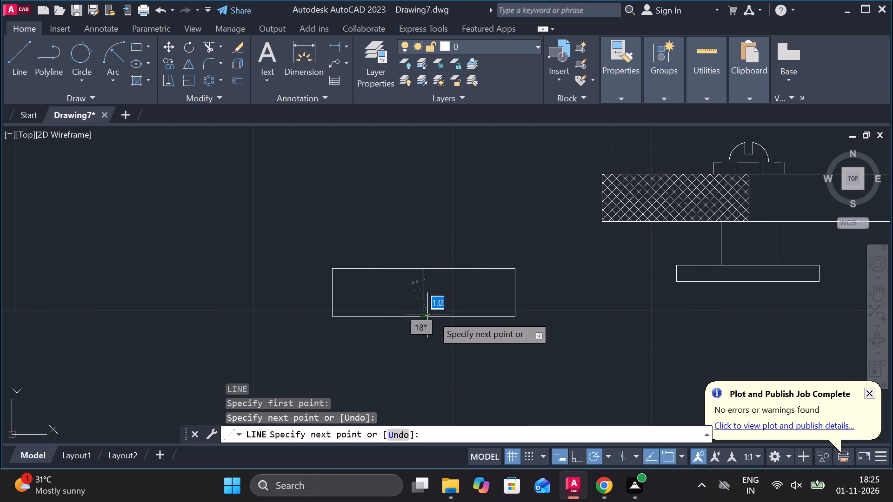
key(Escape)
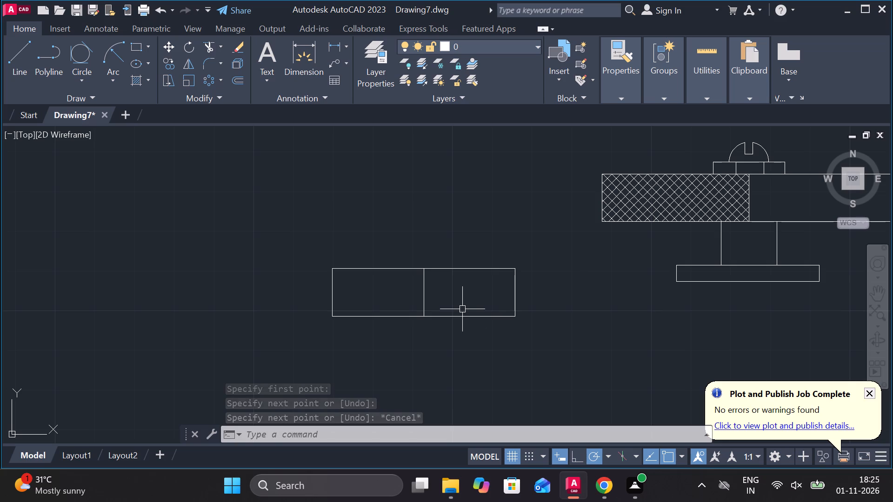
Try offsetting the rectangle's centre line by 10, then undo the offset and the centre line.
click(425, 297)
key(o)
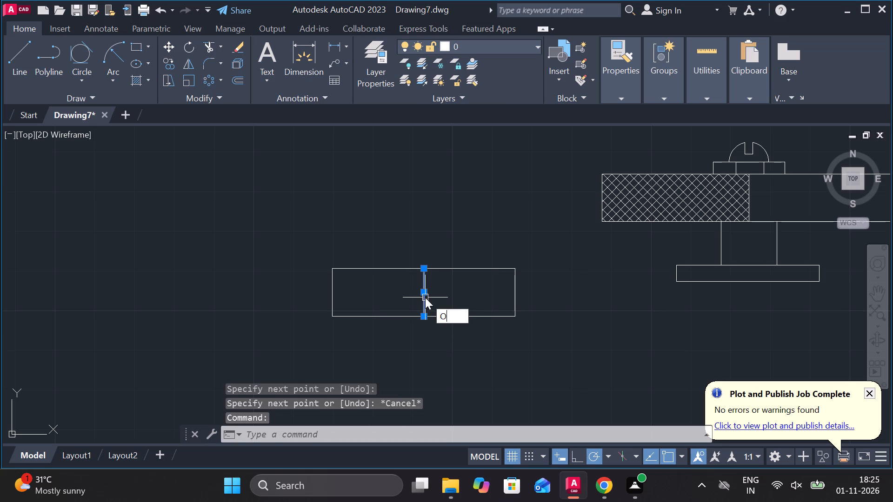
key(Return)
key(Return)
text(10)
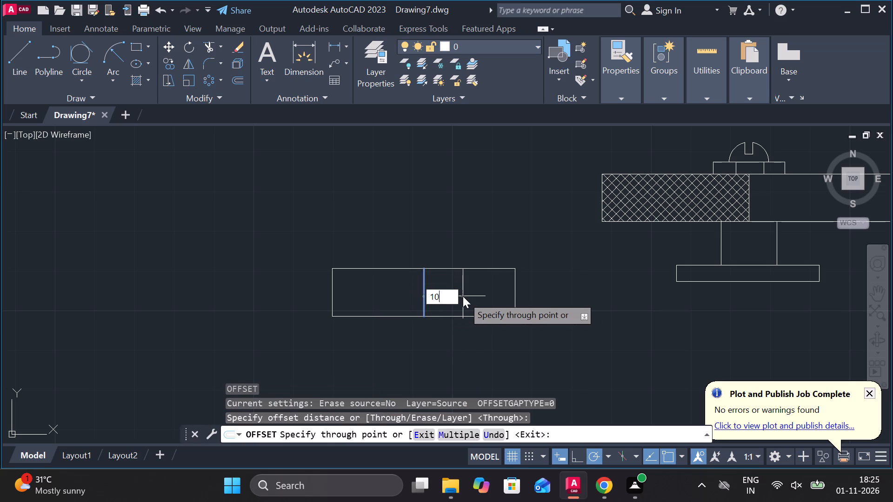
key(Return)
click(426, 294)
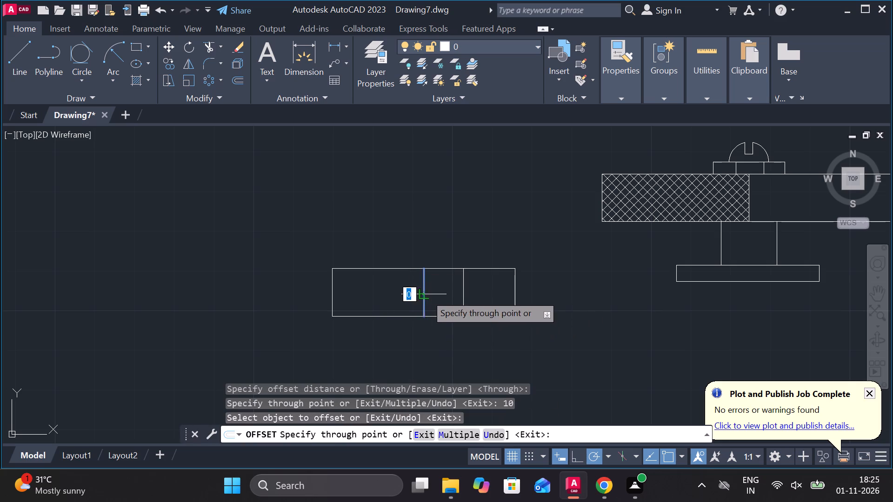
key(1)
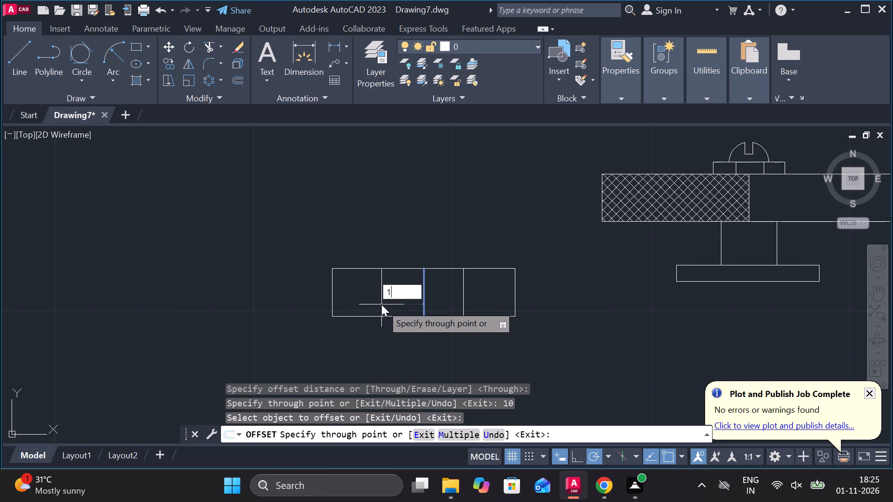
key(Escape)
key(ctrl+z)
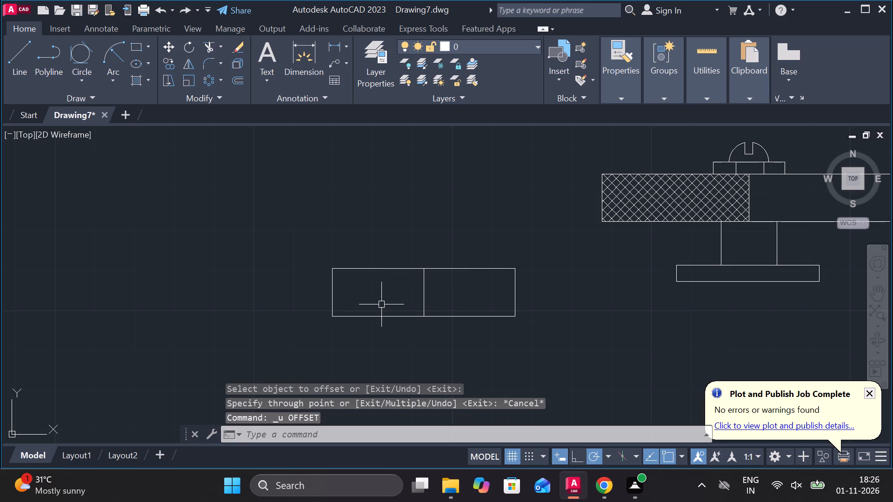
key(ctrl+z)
Draw a vertical centre line from the midpoint of the rectangle's top edge to its bottom edge.
key(l)
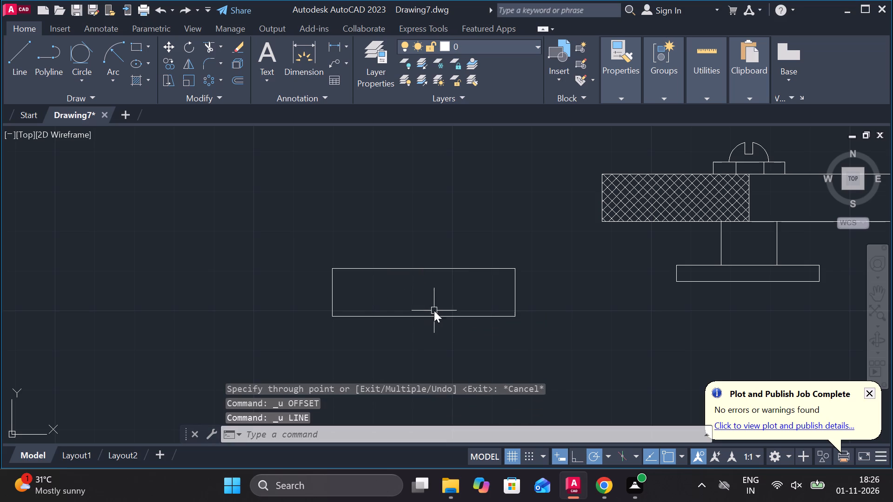
key(Return)
click(420, 273)
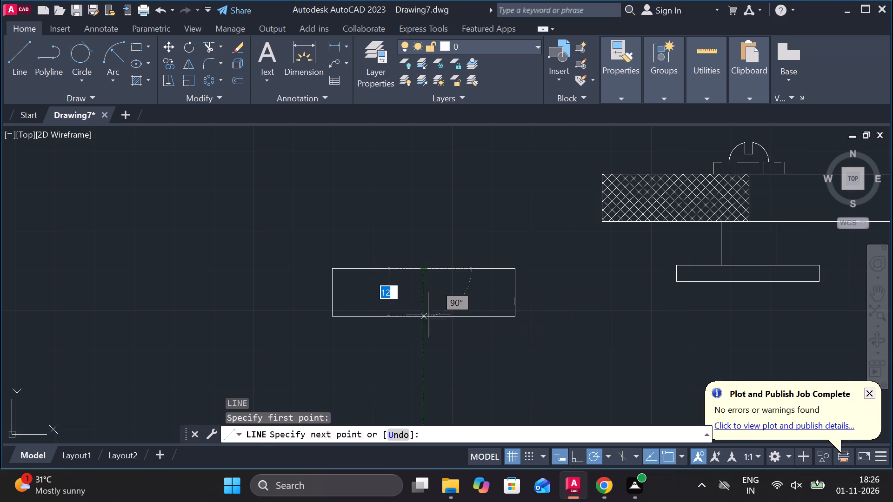
click(428, 319)
key(Escape)
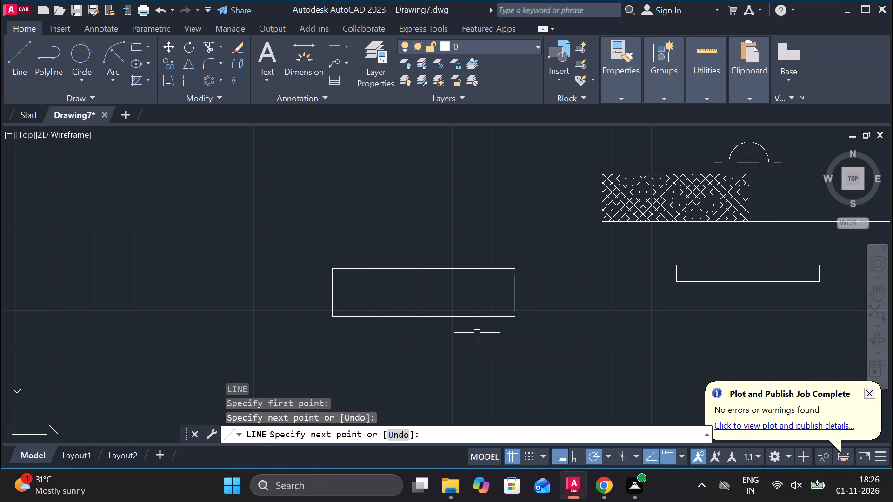
Offset the rectangle's centre line by 13 to each side.
click(425, 305)
key(o)
key(Return)
key(Return)
text(13)
key(space)
click(420, 294)
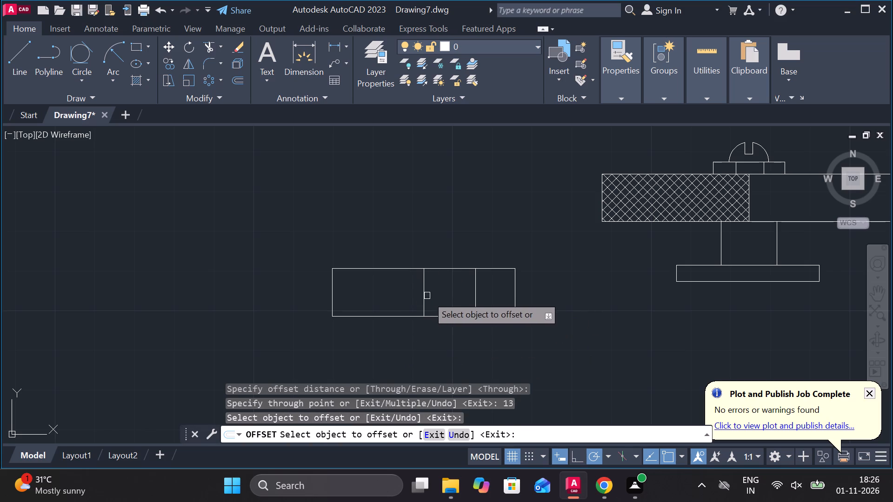
click(427, 296)
text(13)
key(space)
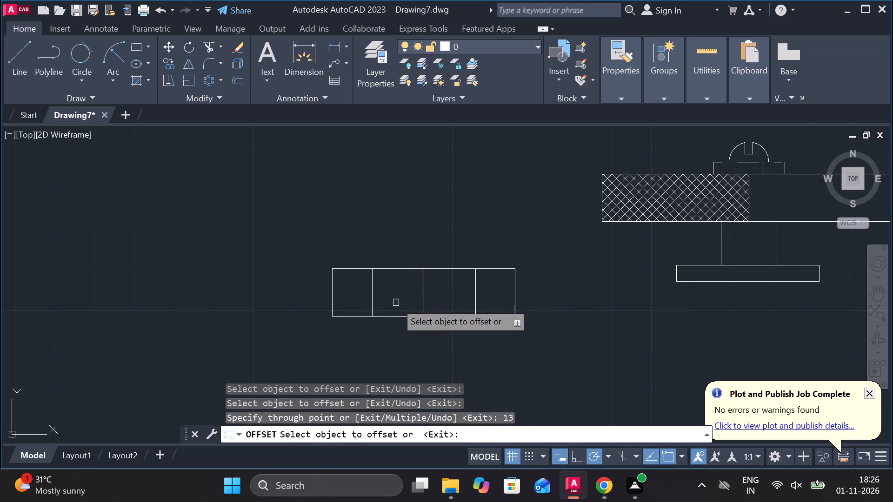
middle_drag(358, 324, 366, 340)
key(Escape)
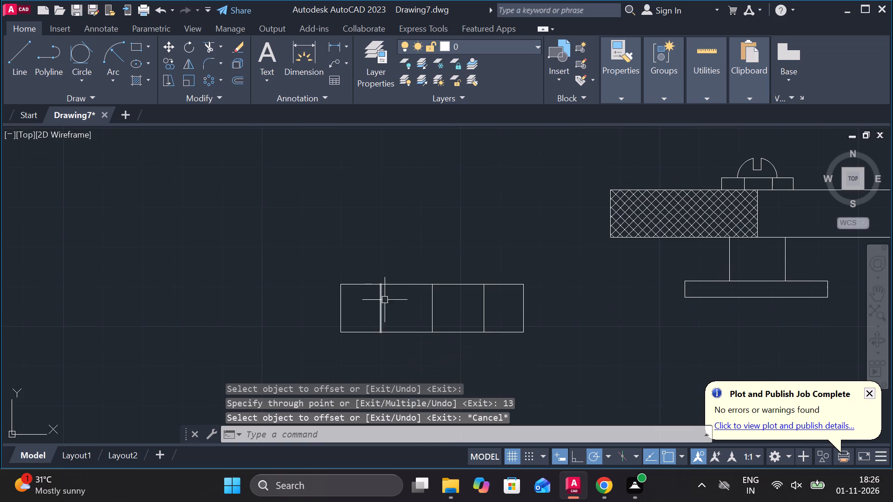
Offset the rectangle's top edge downward by 2.
click(406, 287)
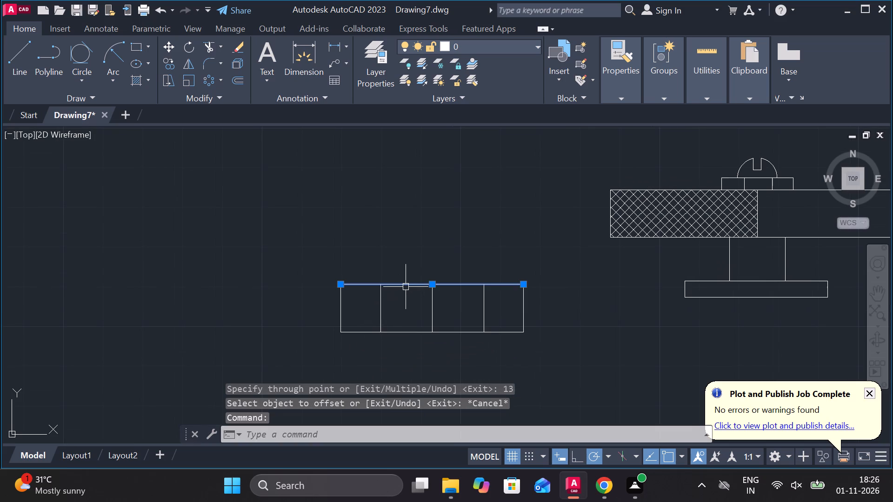
key(o)
key(Return)
key(Return)
text(2)
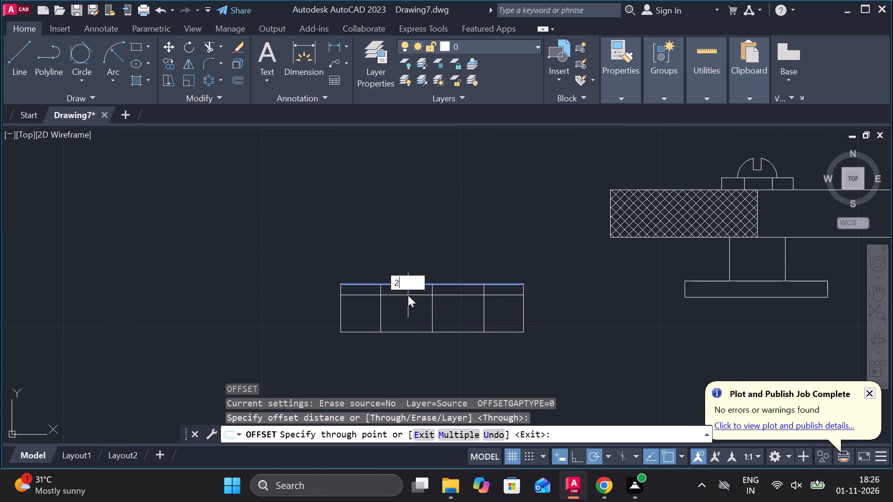
key(space)
scroll(386, 296, up, 1)
middle_drag(392, 296, 419, 304)
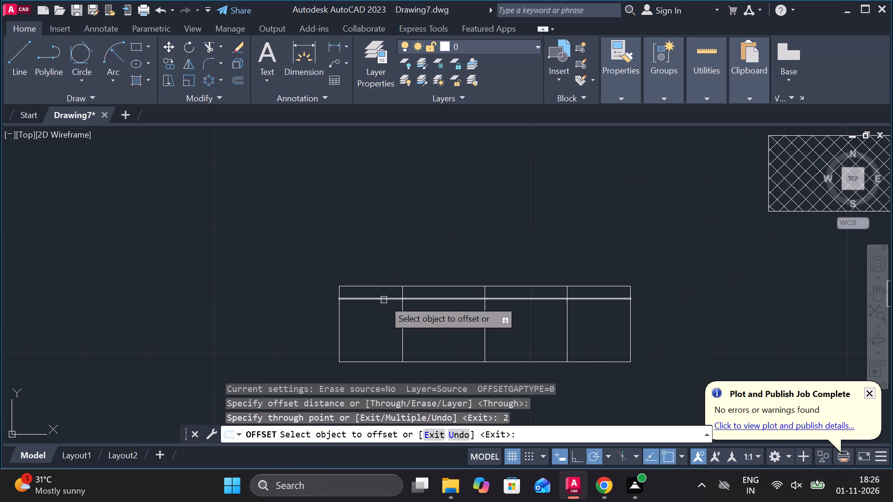
scroll(360, 325, up, 1)
middle_drag(363, 325, 370, 326)
key(Escape)
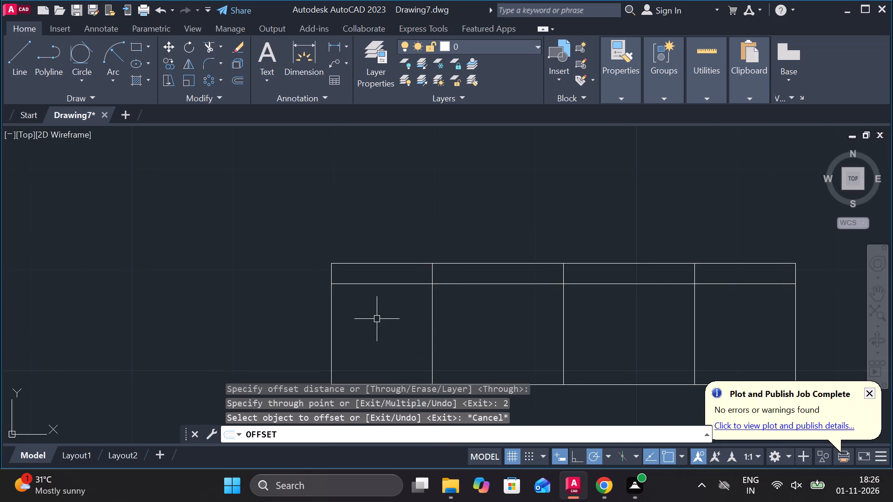
Offset the two inner vertical lines either side of the rectangle's centre line outward by 5.
click(434, 303)
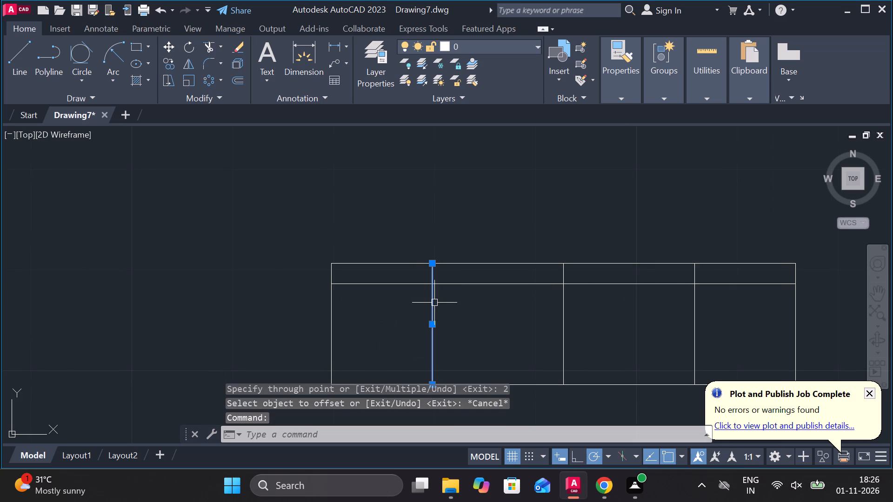
key(o)
key(Return)
key(Return)
text(5)
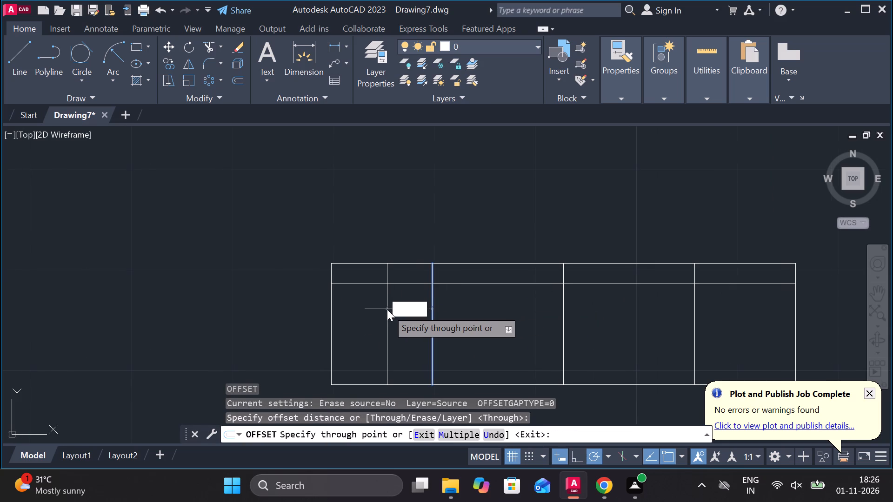
key(space)
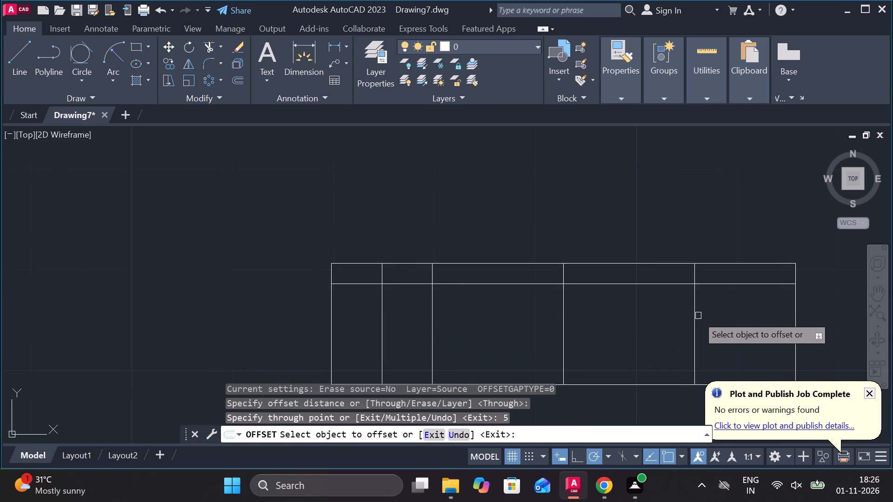
click(691, 312)
text(5)
key(space)
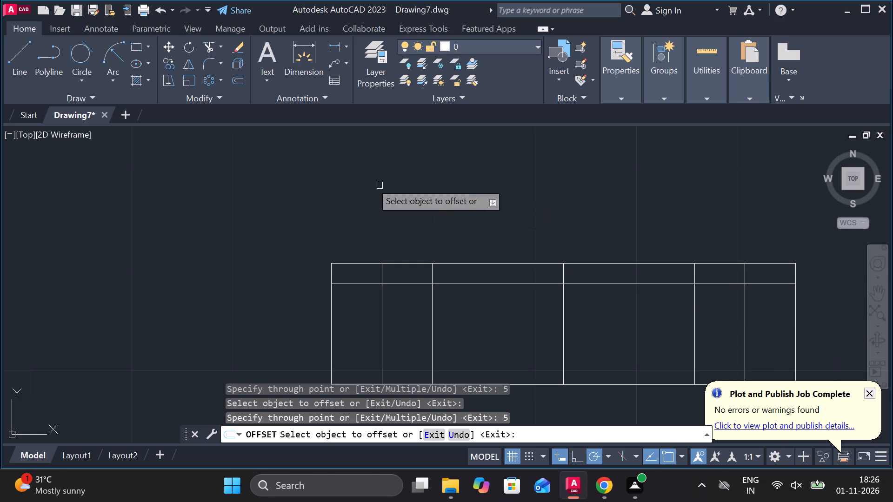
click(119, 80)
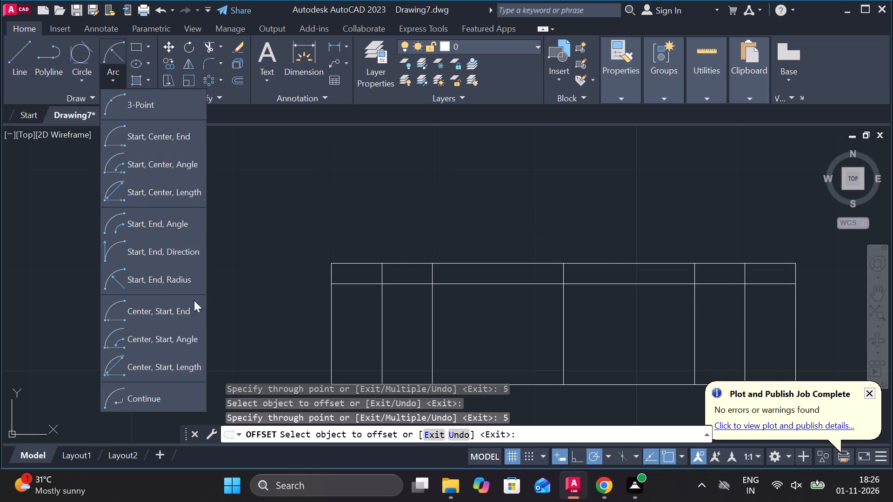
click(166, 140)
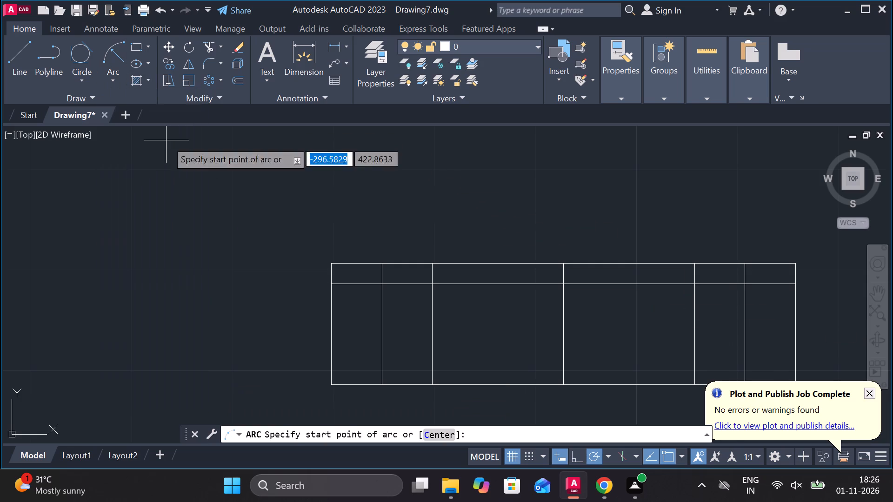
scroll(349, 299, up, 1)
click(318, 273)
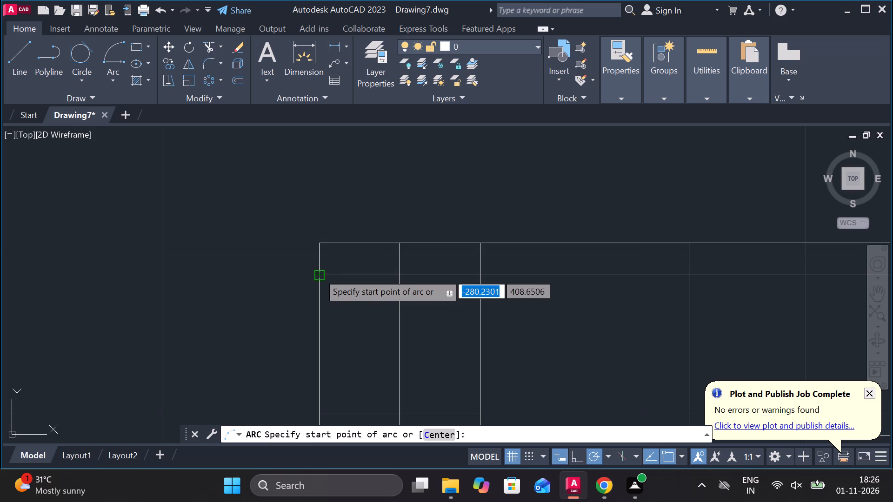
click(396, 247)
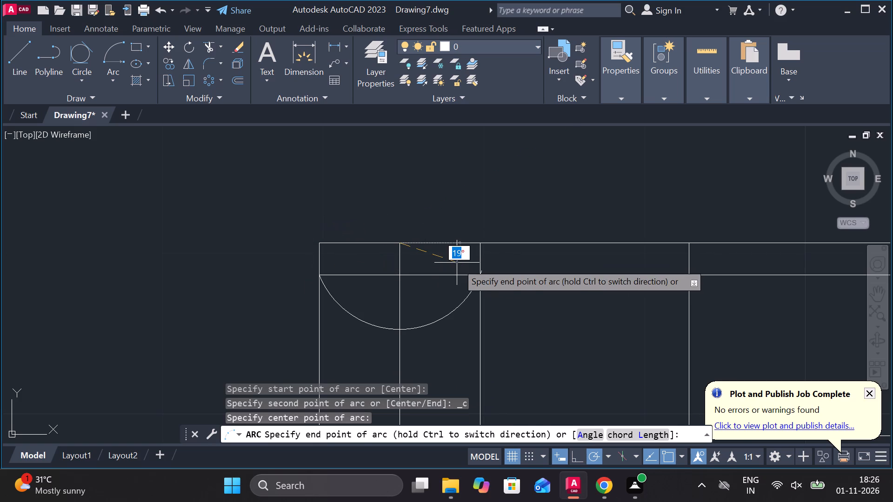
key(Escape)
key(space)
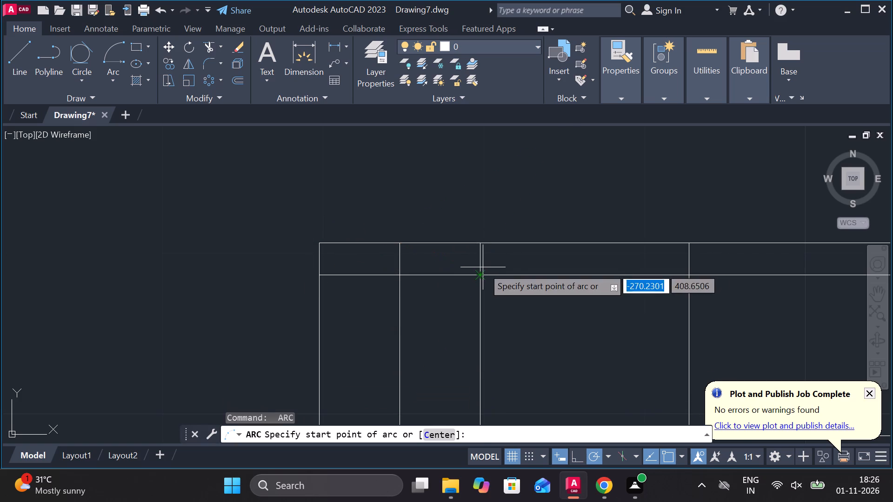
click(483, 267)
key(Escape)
Draw a three-point arc across the rectangle's left section, ending on the offset horizontal line and peaking at the top edge.
key(space)
click(480, 274)
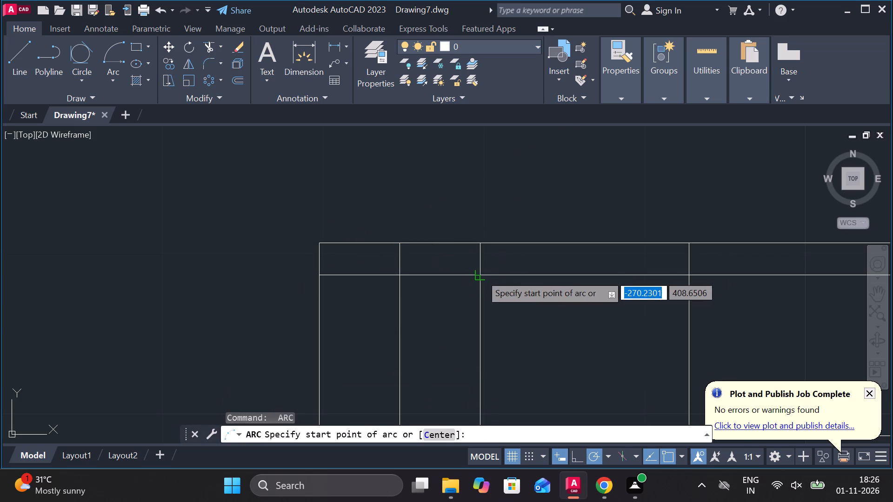
click(403, 245)
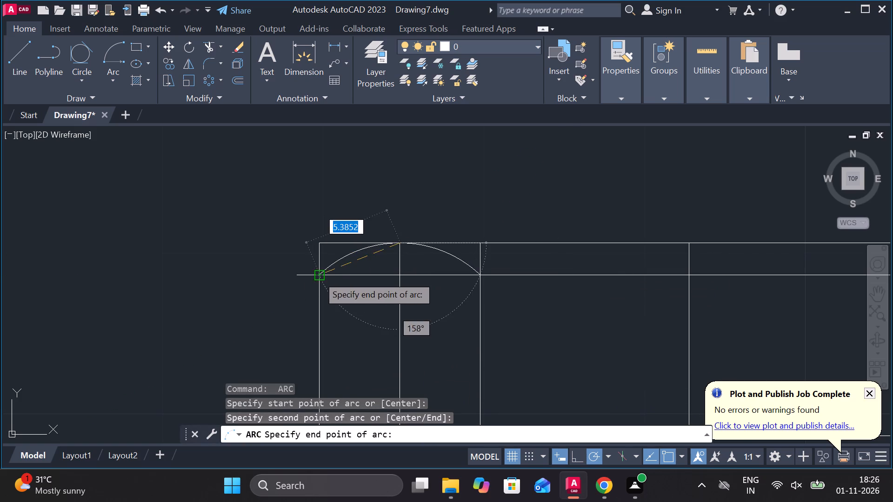
click(318, 276)
scroll(413, 256, down, 1)
key(Escape)
Draw a three-point arc across the wide middle section, from the offset horizontal line through the top edge's midpoint.
key(space)
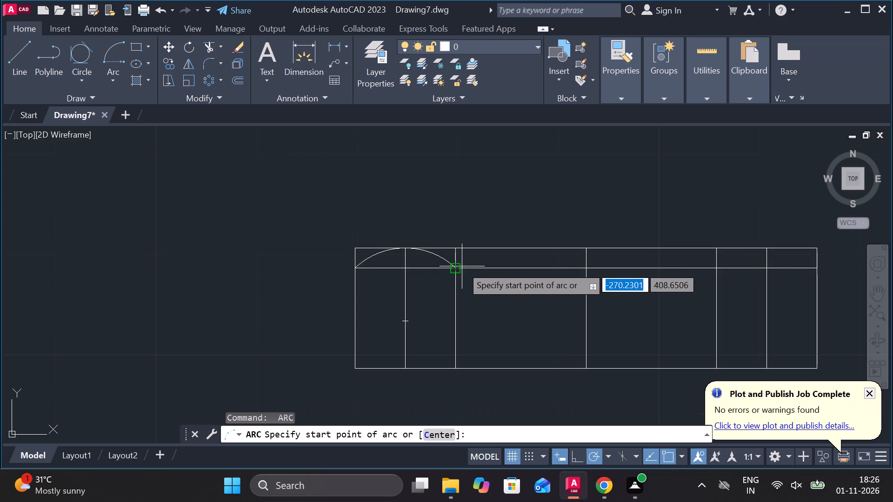
click(457, 266)
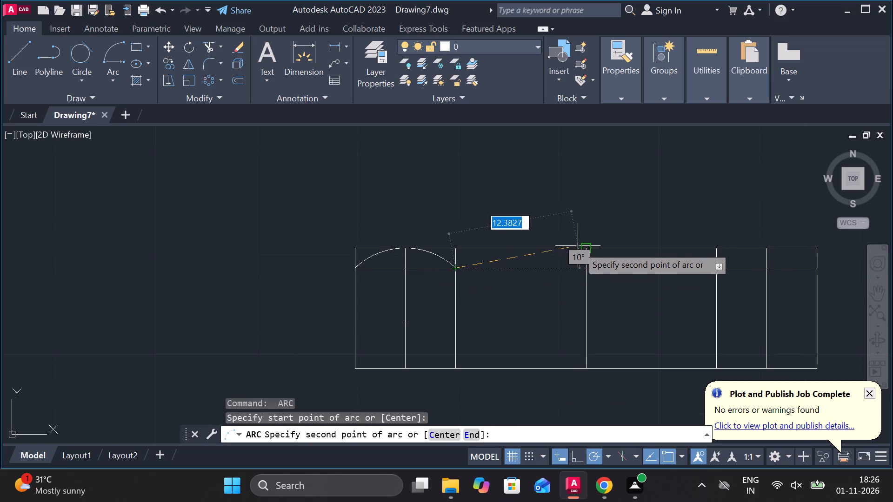
click(582, 247)
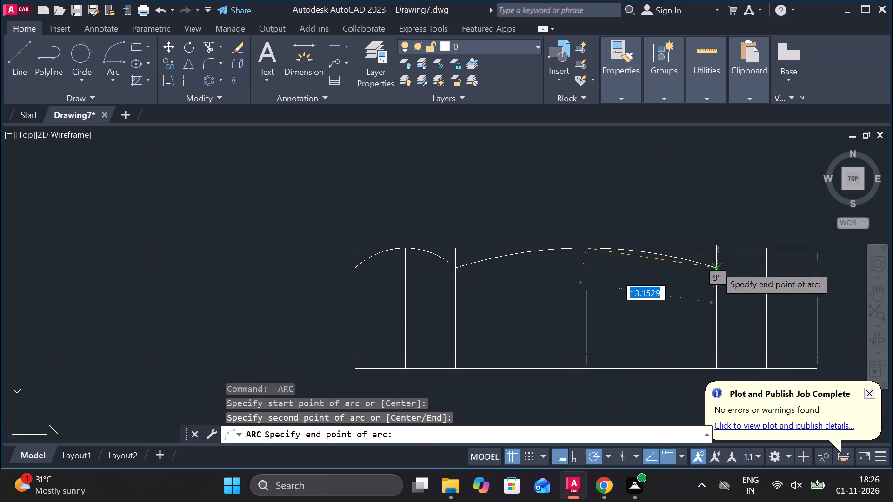
click(715, 265)
middle_drag(717, 277, 584, 282)
Draw a three-point arc across the rectangle's right section, ending on the offset horizontal line and peaking at the top edge.
key(space)
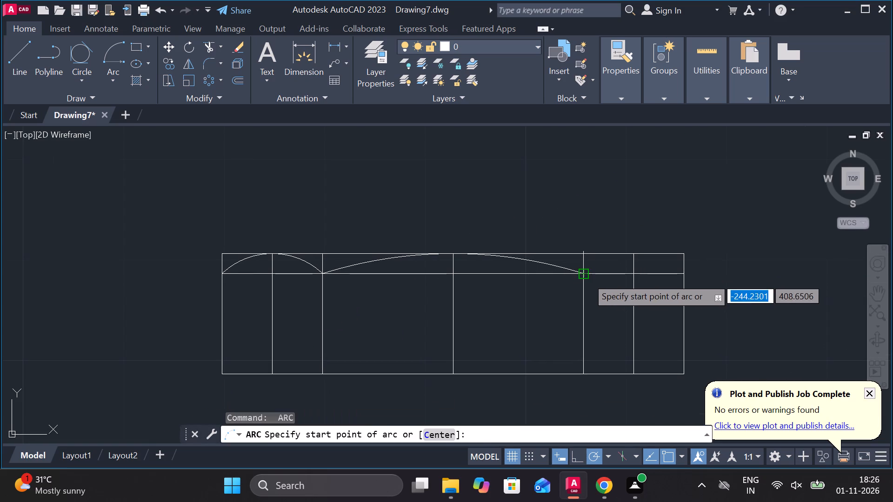
click(587, 277)
click(636, 255)
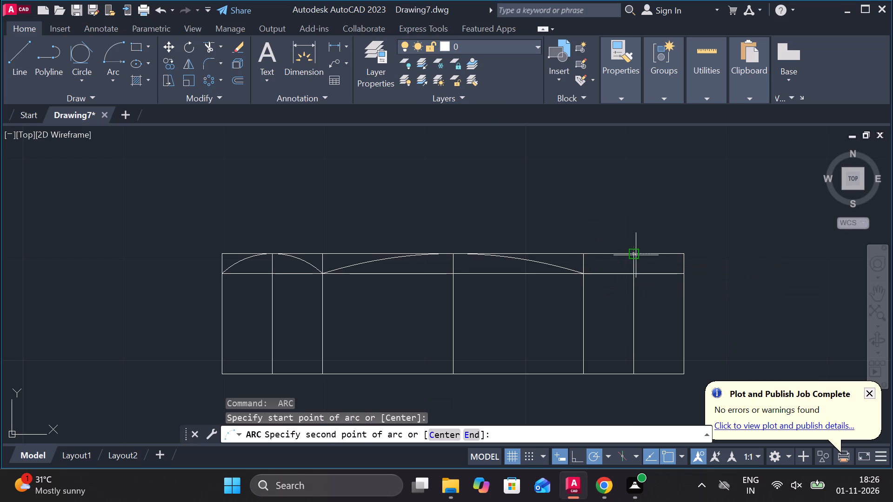
click(687, 275)
key(Escape)
Mirror the three arcs about the horizontal axis through the midpoints of the rectangle's sides, keeping the originals.
middle_drag(446, 315, 470, 320)
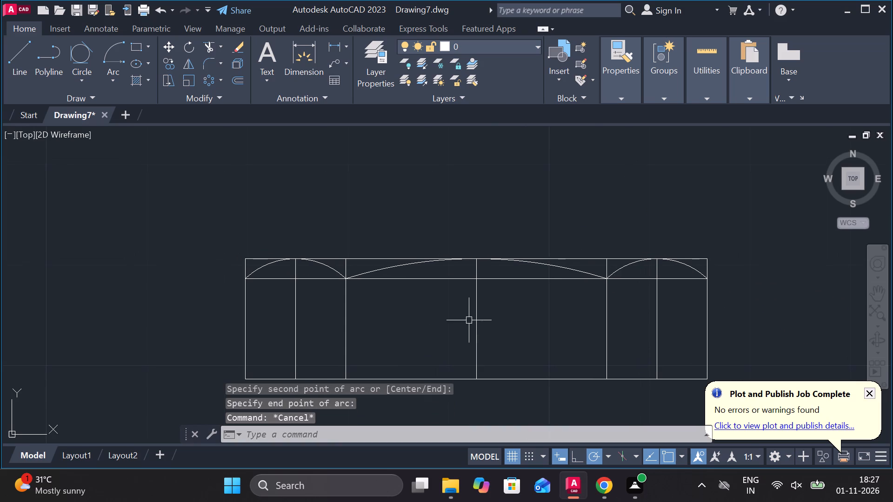
click(403, 268)
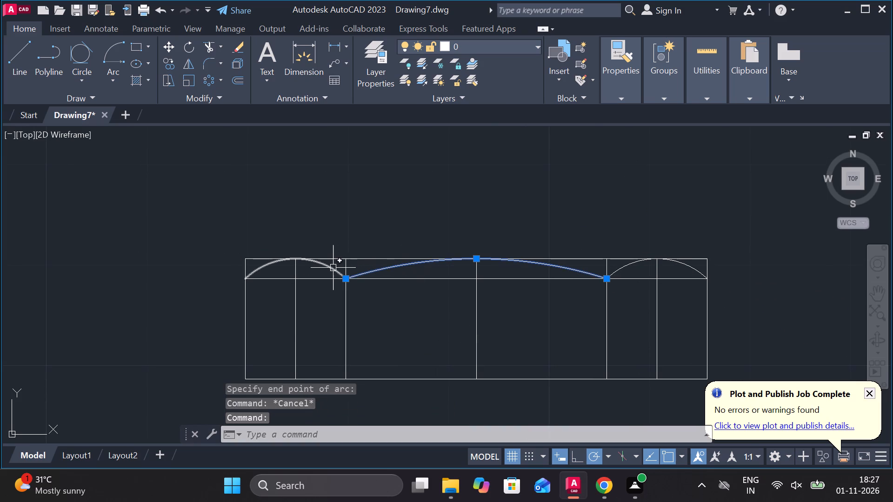
click(333, 268)
click(633, 267)
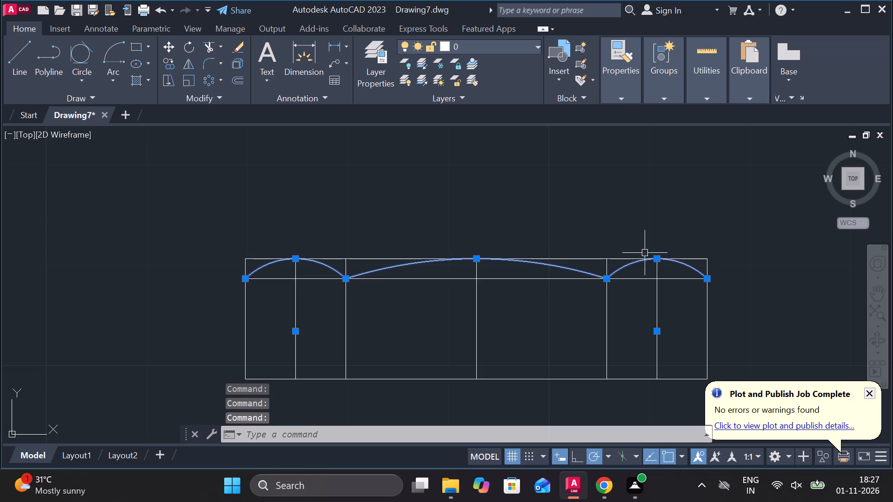
text(MI)
key(Return)
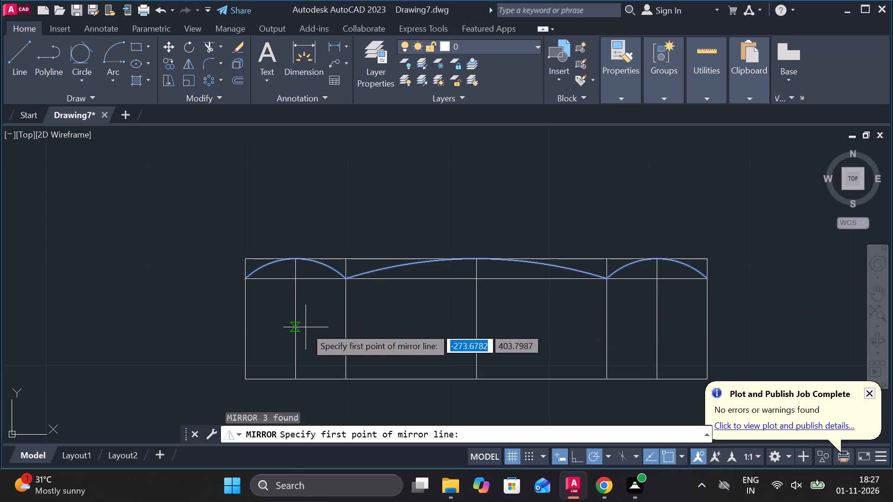
click(249, 320)
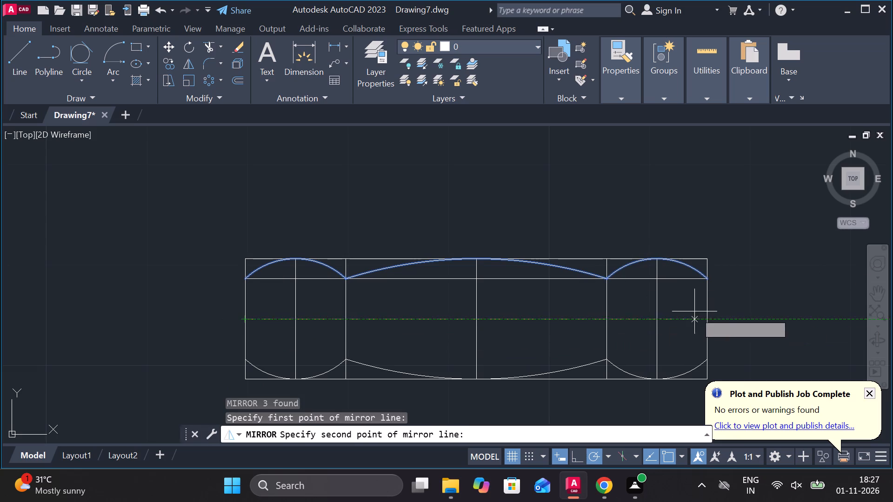
click(707, 317)
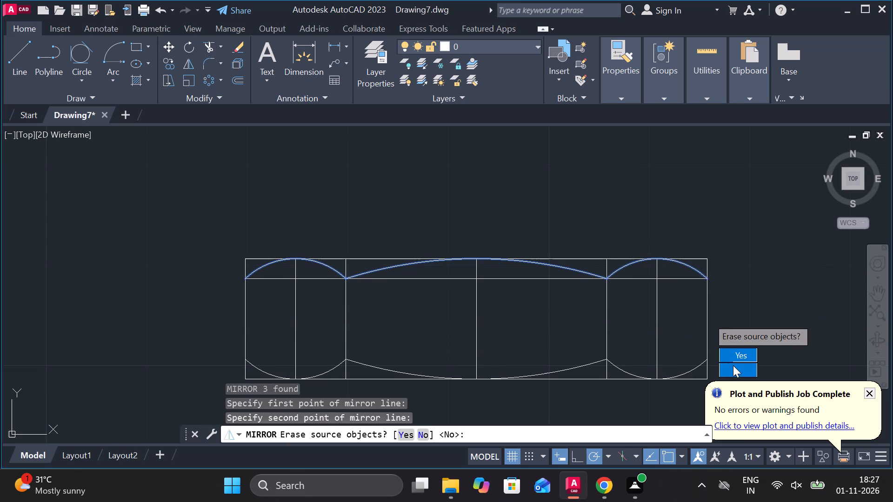
drag(733, 366, 707, 317)
Trim away the upper corners, the offset horizontal line and the section lines' ends above the upper arcs.
middle_drag(681, 287, 649, 234)
text(TR)
key(space)
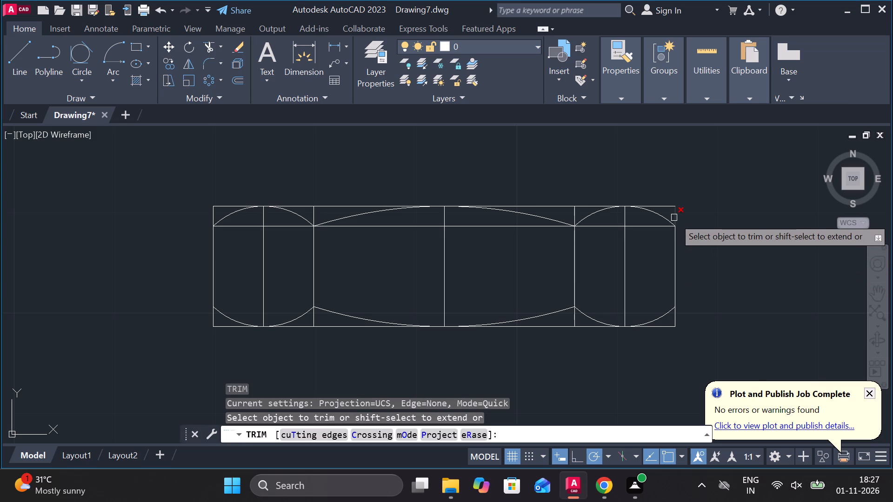
click(674, 218)
click(660, 205)
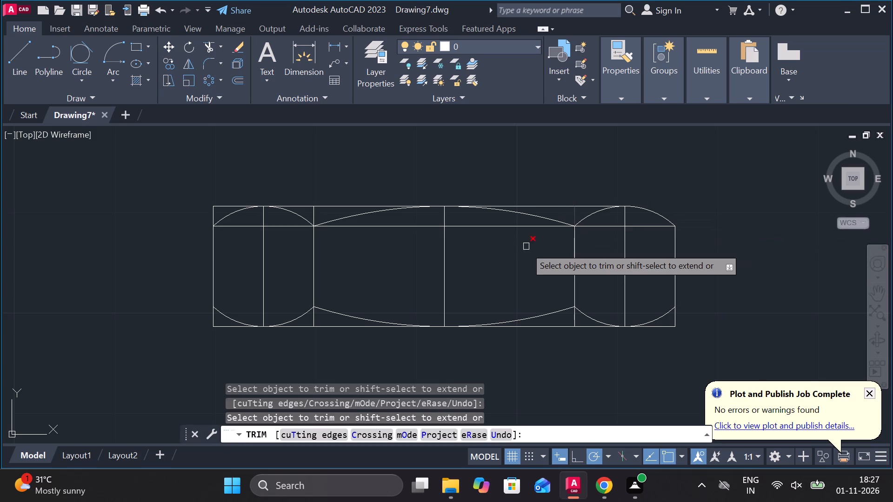
click(508, 229)
click(399, 227)
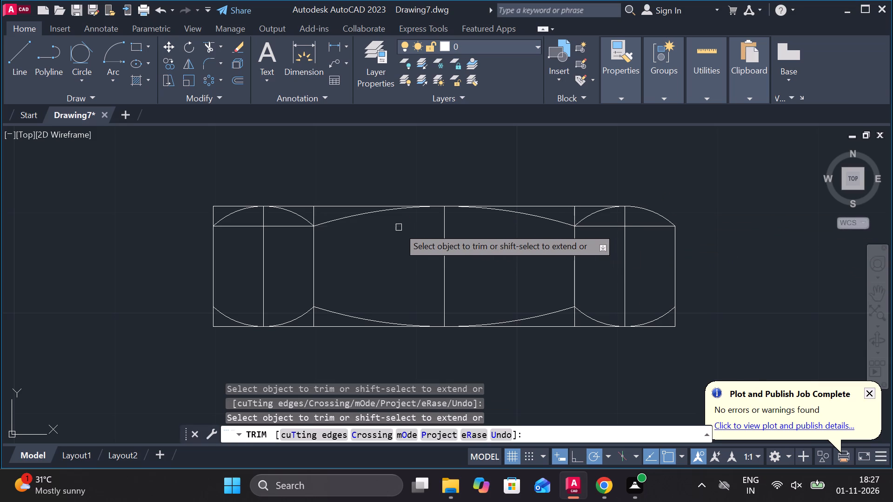
click(287, 227)
click(241, 225)
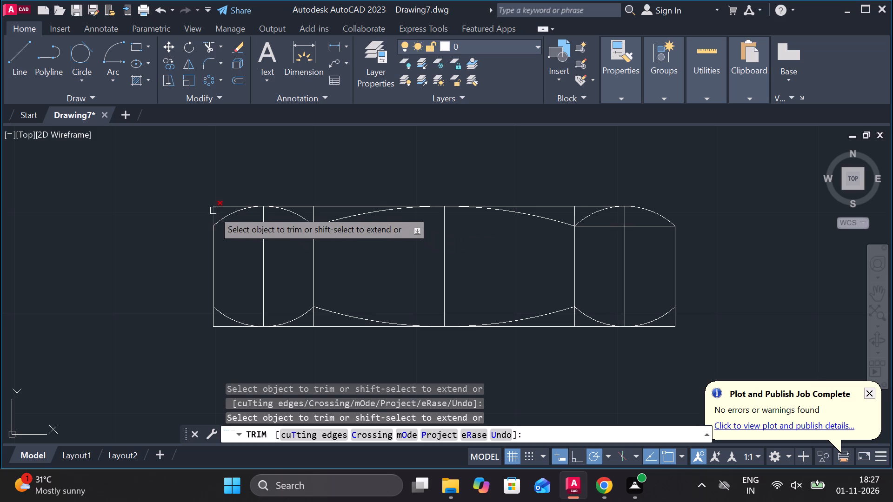
click(213, 211)
click(228, 206)
middle_drag(549, 185, 566, 185)
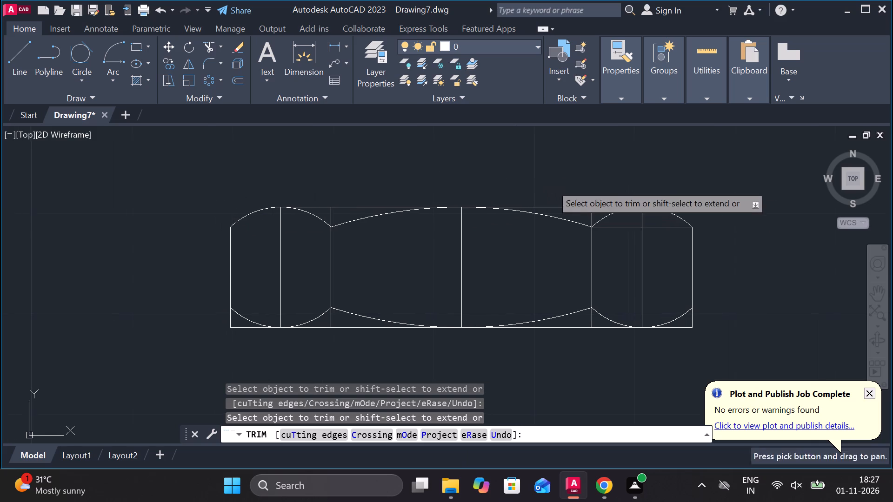
click(331, 216)
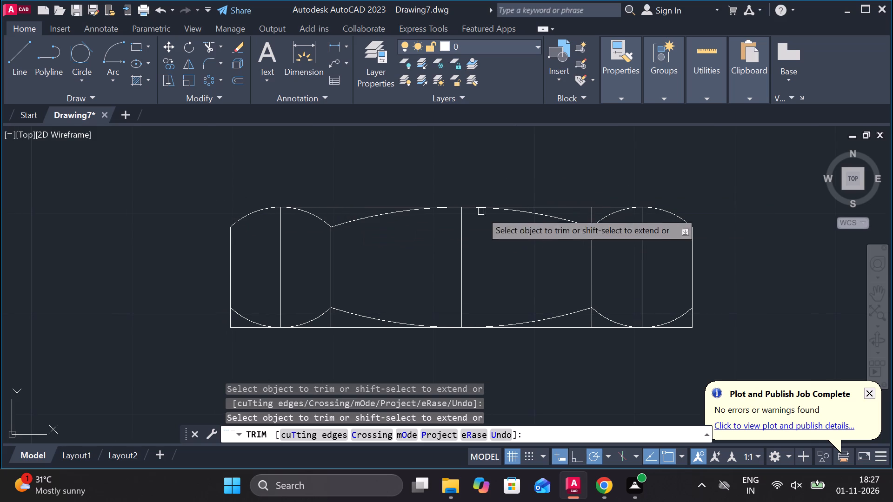
click(591, 216)
click(653, 226)
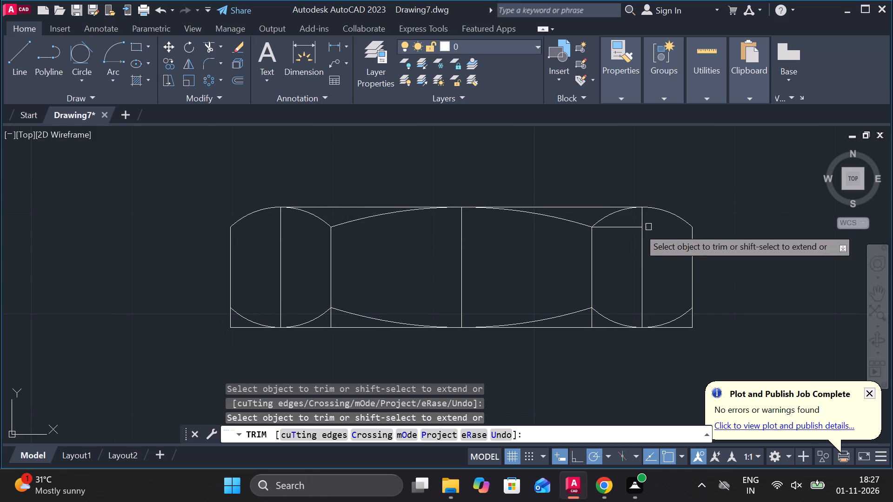
click(617, 229)
Trim the section lines' ends below the lower arcs and the rectangle's two lower corners.
click(592, 319)
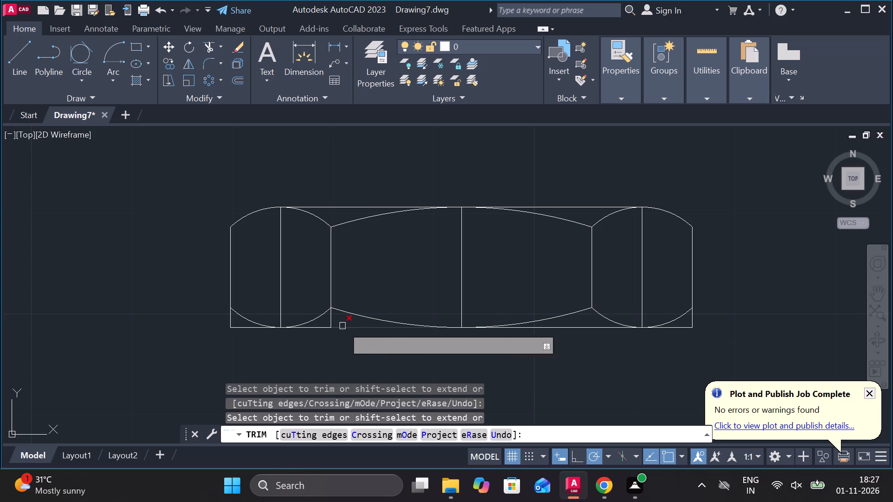
click(330, 321)
click(689, 330)
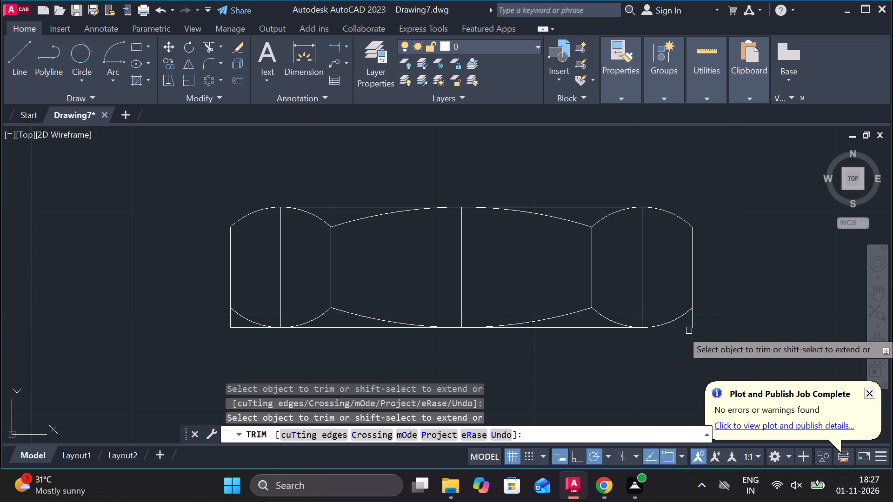
click(692, 322)
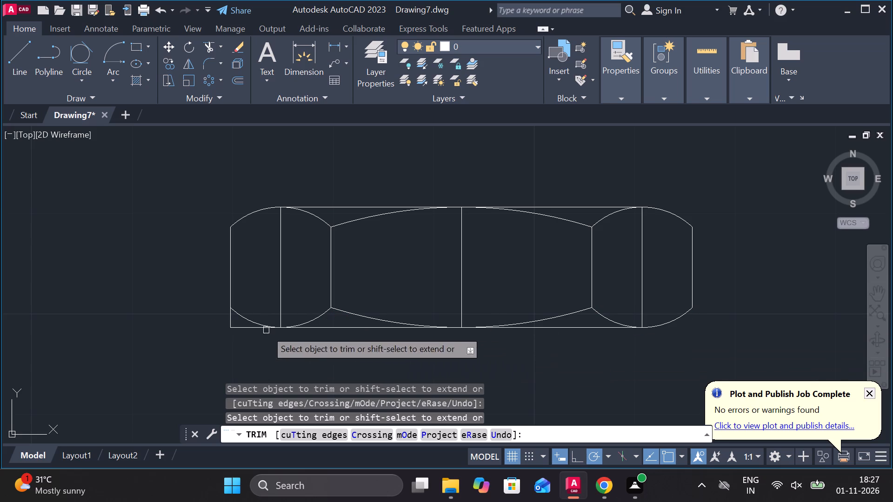
click(229, 320)
click(239, 328)
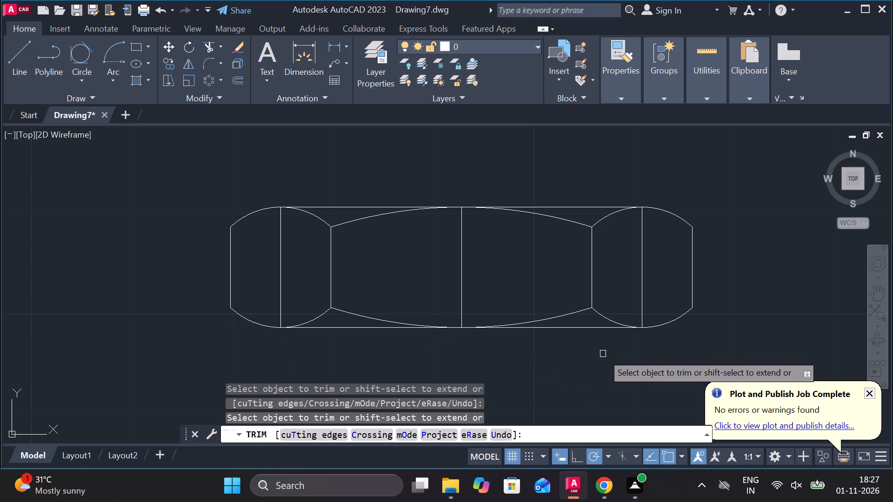
key(Escape)
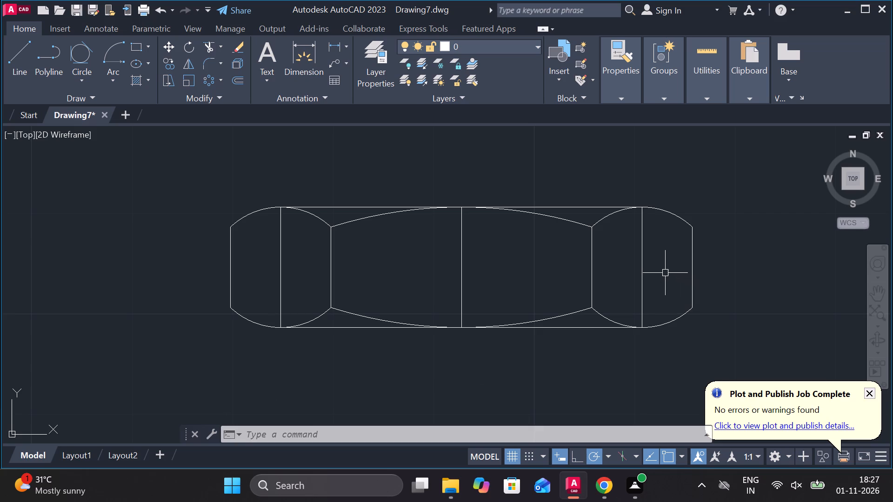
Erase the two vertical lines through the peaks of the nut view's left and right end arcs.
click(280, 246)
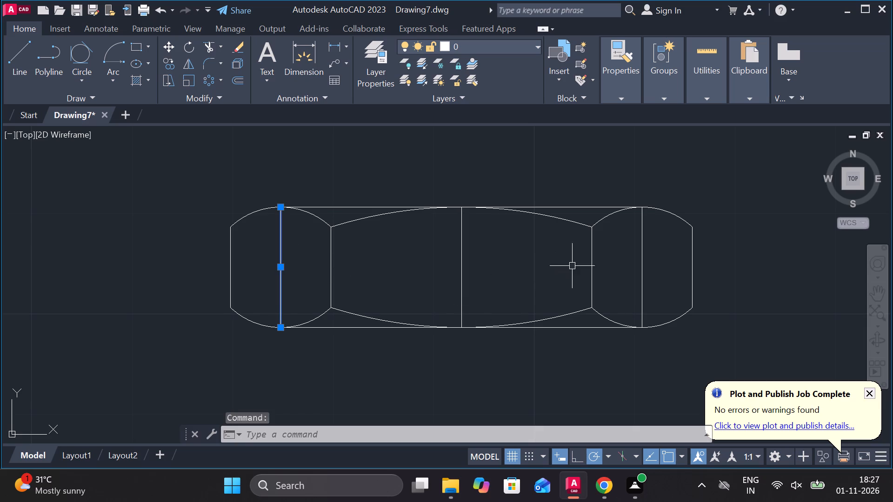
click(643, 258)
text(E)
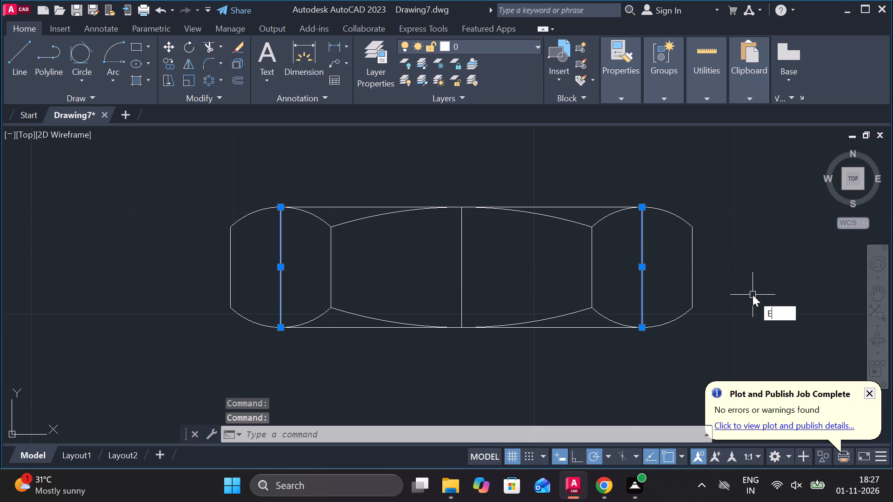
key(space)
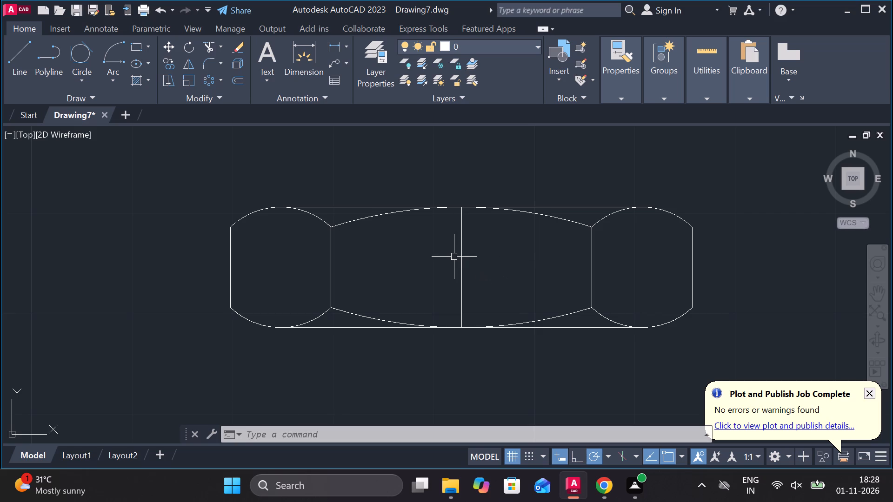
Move the whole nut view from its top midpoint to the space beside part 12, below part 5's M10 dimension.
scroll(473, 258, down, 2)
click(346, 219)
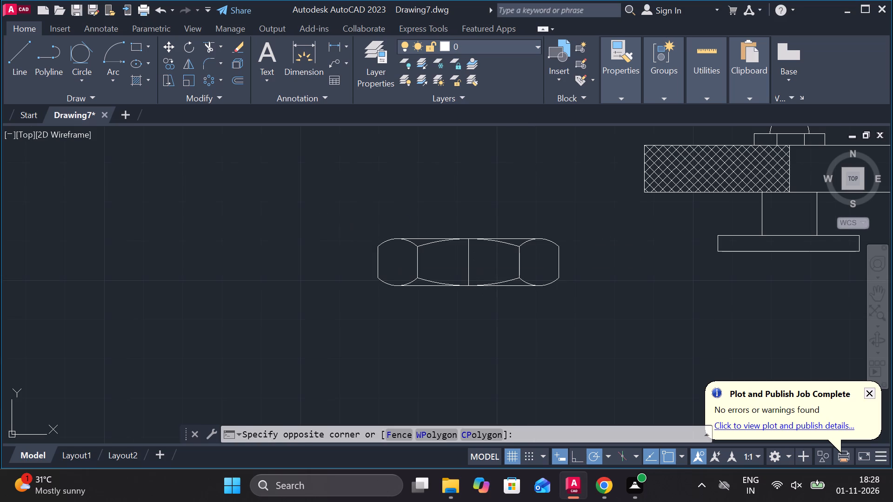
click(573, 314)
key(m)
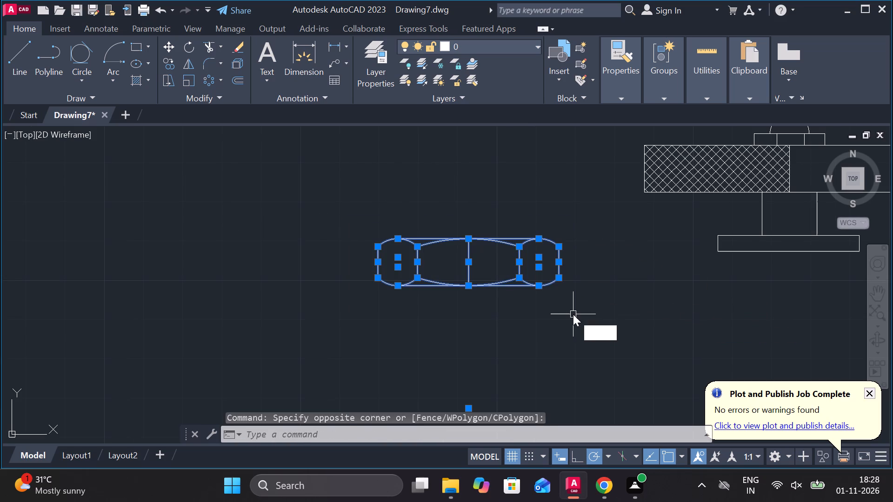
key(Return)
click(467, 239)
middle_drag(613, 277, 585, 276)
scroll(586, 280, down, 1)
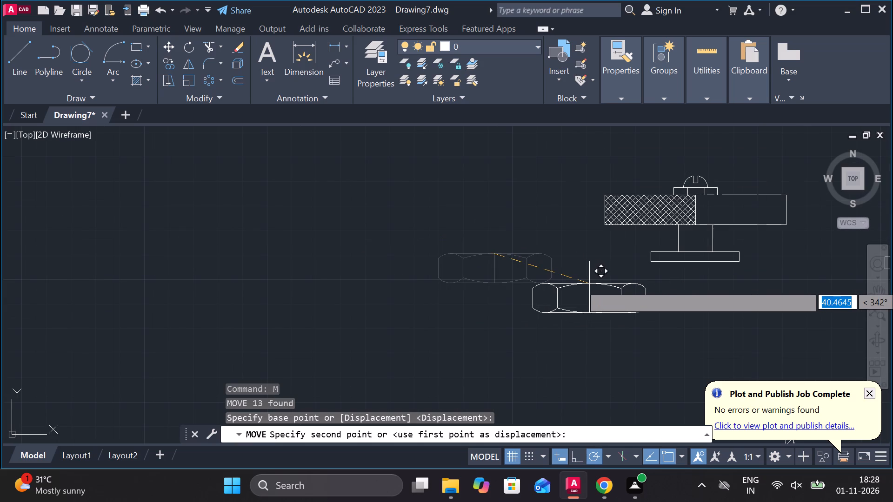
middle_drag(589, 284, 348, 282)
middle_drag(526, 266, 132, 180)
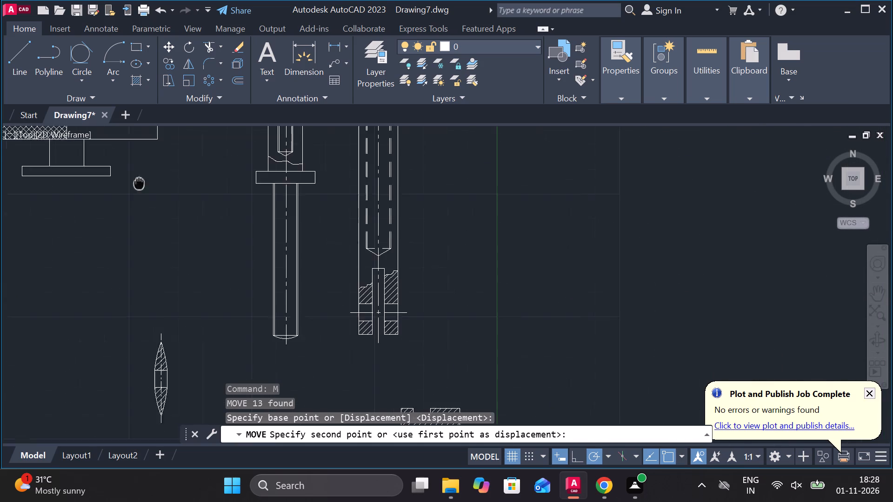
scroll(383, 185, down, 1)
scroll(463, 229, down, 1)
middle_drag(511, 252, 374, 91)
middle_drag(632, 214, 445, 199)
scroll(592, 261, up, 2)
click(571, 218)
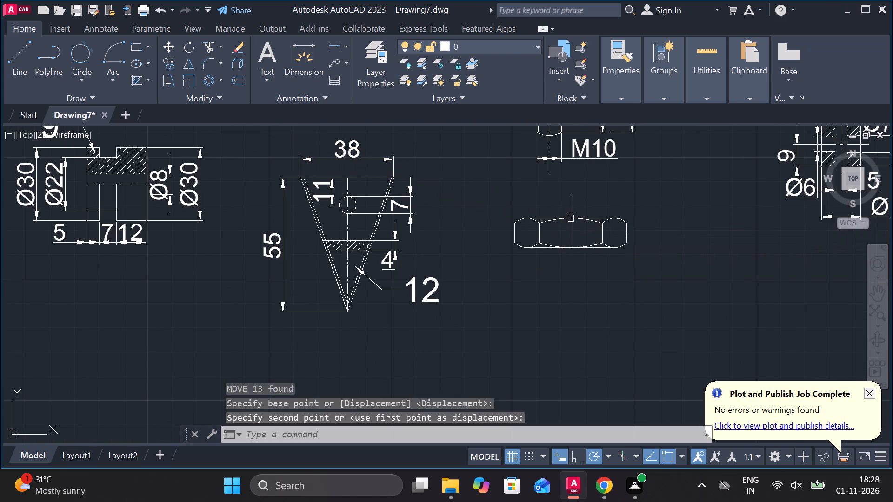
key(Escape)
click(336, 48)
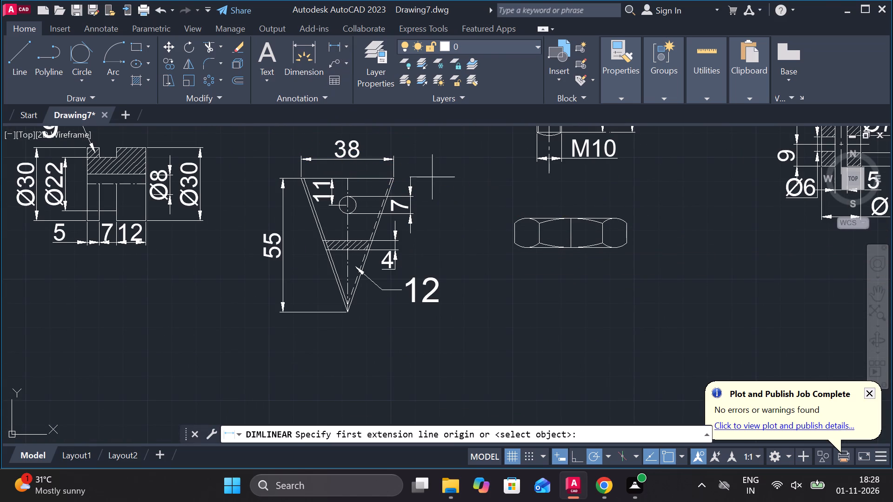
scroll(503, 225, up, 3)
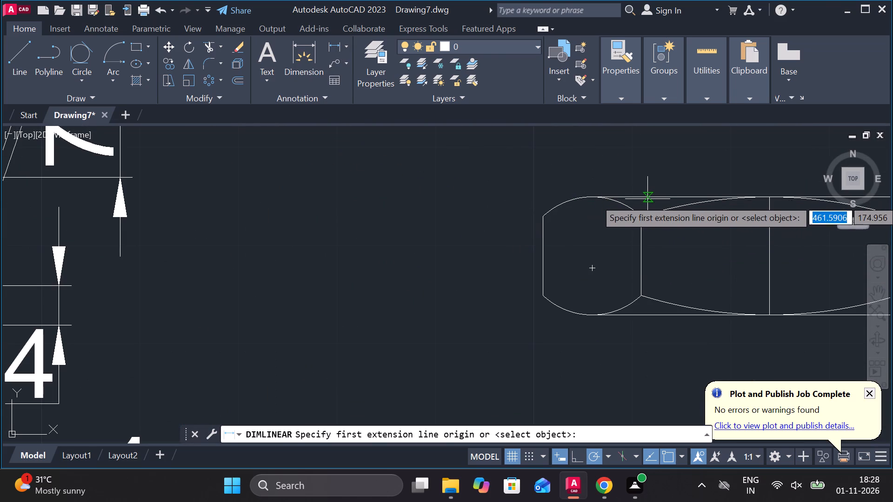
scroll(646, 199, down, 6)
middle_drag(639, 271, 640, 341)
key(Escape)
Copy the nut view into the undimensioned assembly parts area, beneath the cross-hatched plate view.
click(684, 297)
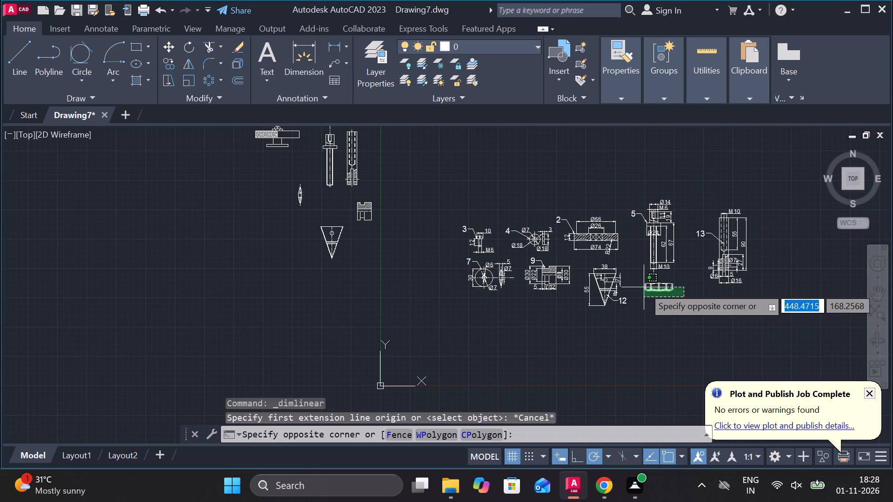
scroll(644, 287, up, 1)
click(638, 269)
text(CO)
key(Return)
click(673, 309)
scroll(433, 322, down, 1)
middle_drag(324, 271, 333, 273)
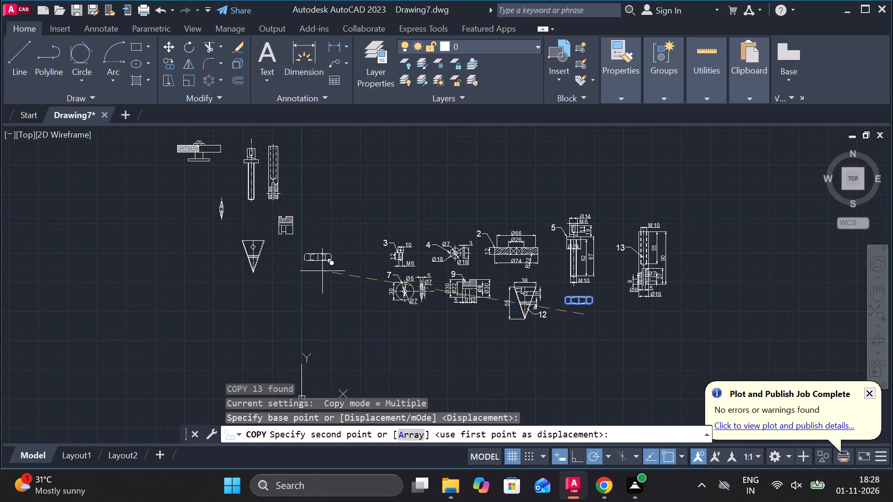
middle_drag(333, 273, 379, 324)
scroll(248, 253, up, 2)
middle_drag(260, 254, 340, 345)
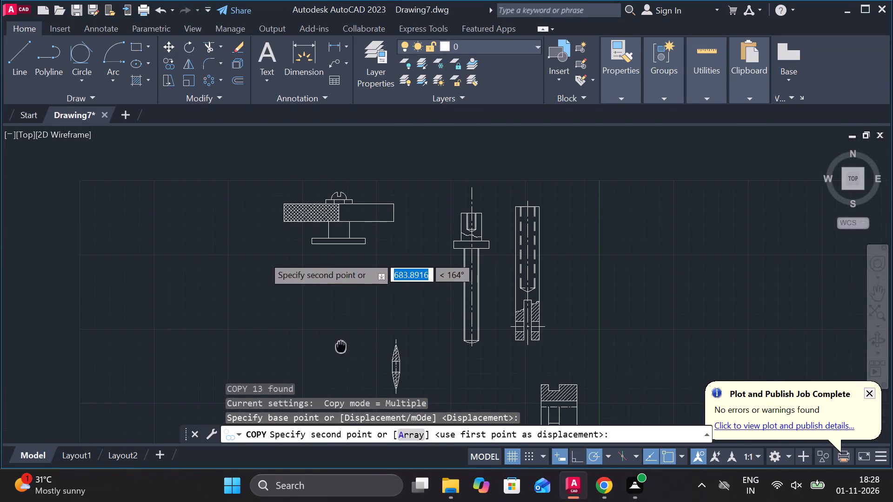
click(324, 348)
scroll(324, 336, down, 3)
key(Escape)
Add a horizontal linear dimension for the overall width of the nut beside part 12, placed below the view.
scroll(582, 387, up, 2)
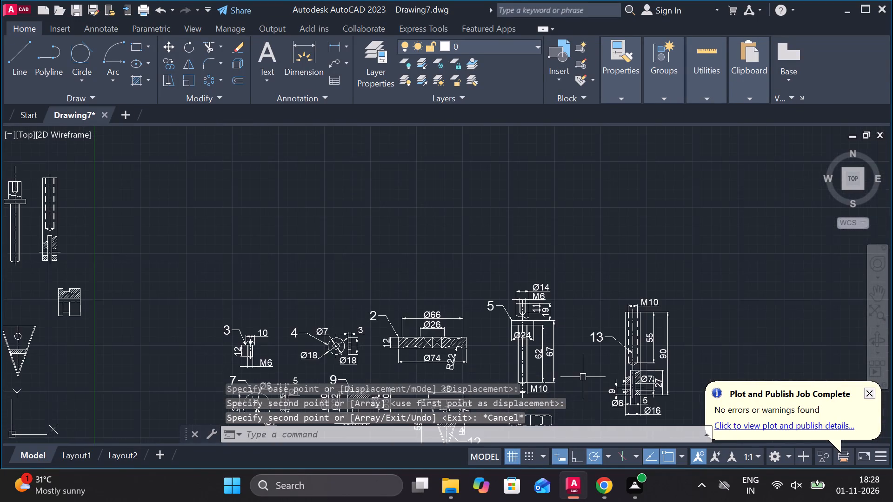
middle_drag(581, 376, 526, 213)
scroll(486, 240, up, 3)
middle_drag(506, 277, 493, 245)
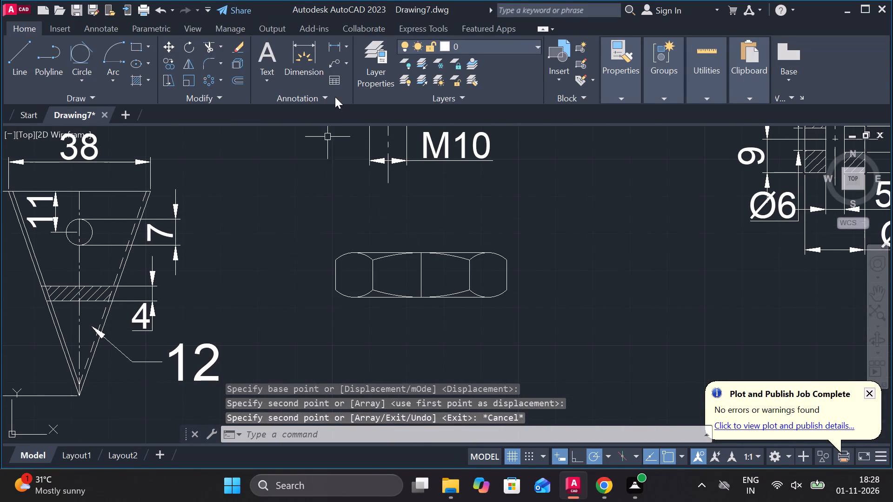
click(332, 45)
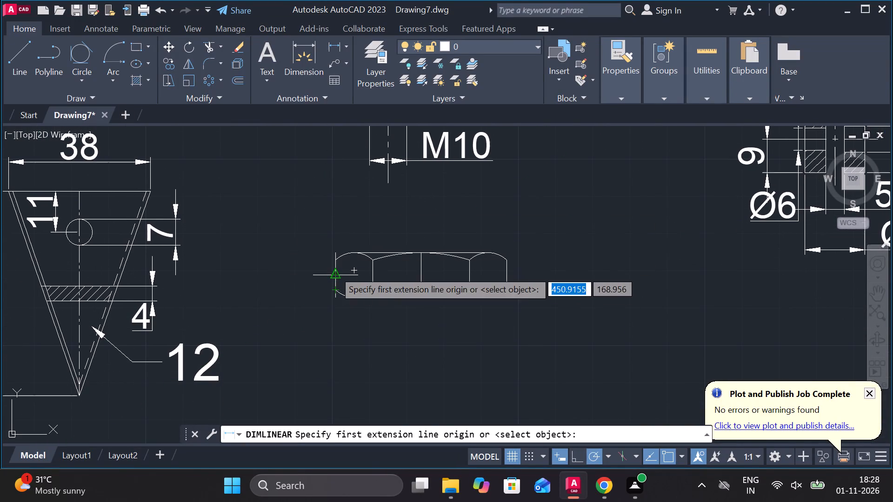
click(334, 271)
click(506, 279)
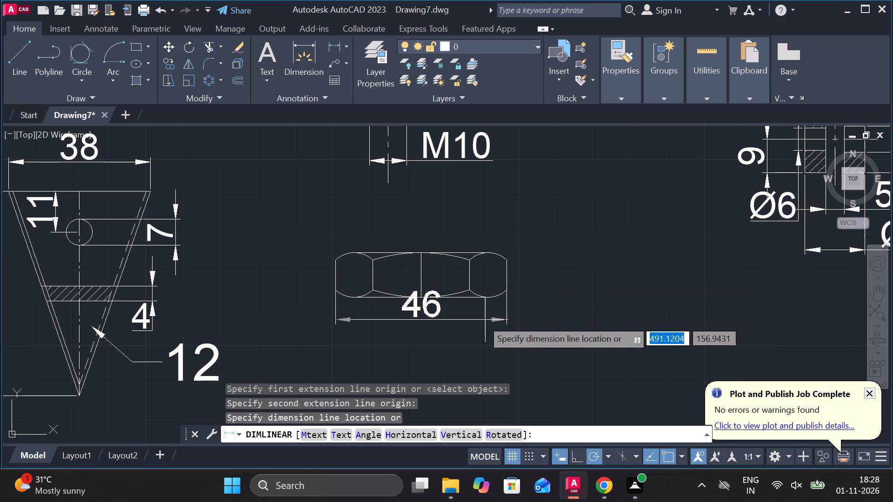
middle_drag(482, 320, 492, 284)
click(484, 313)
double_click(436, 308)
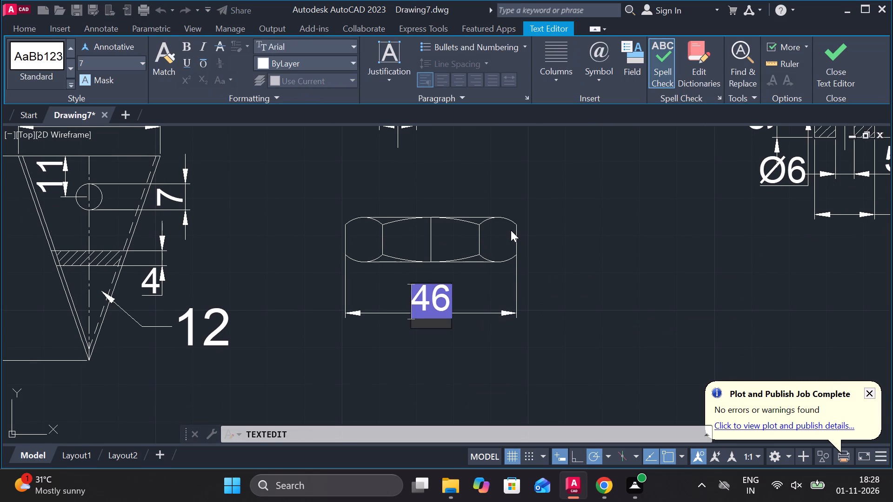
key(Escape)
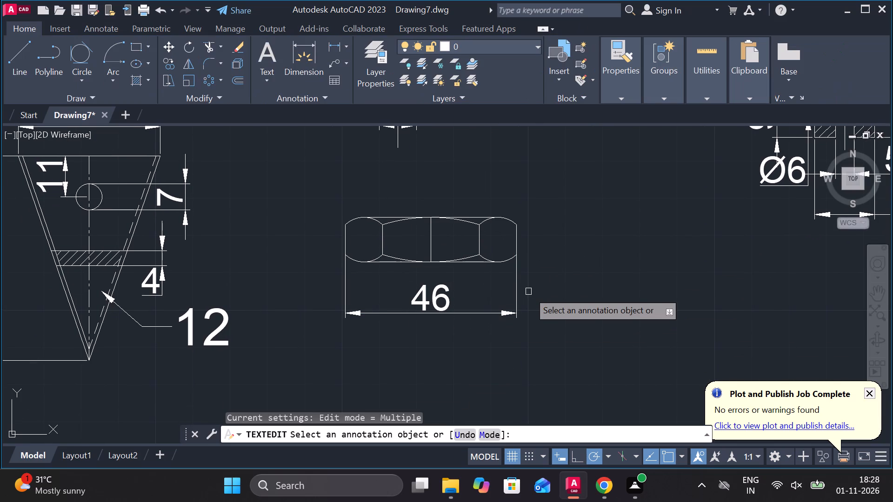
Add a vertical linear dimension for the nut's height, placed to the left of the view.
click(333, 47)
click(364, 214)
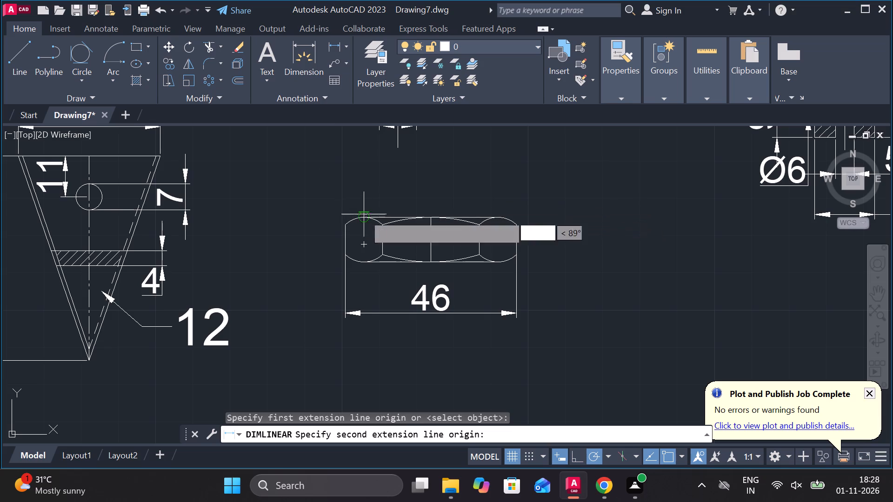
click(363, 259)
click(313, 256)
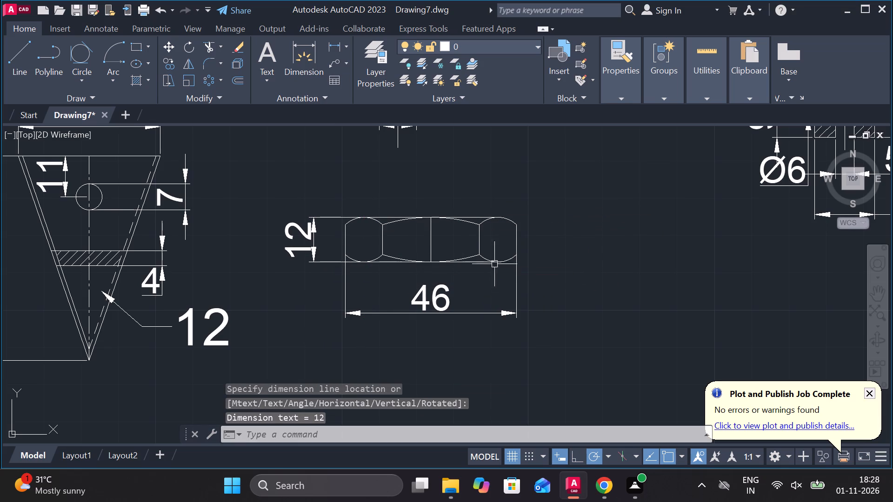
Change the linetype of the nut's middle vertical line to CENTER2.
click(432, 231)
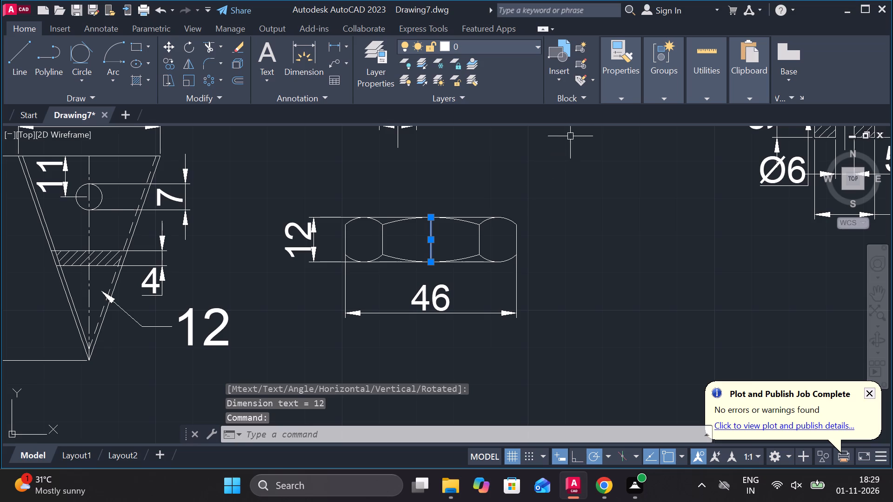
click(616, 101)
click(706, 149)
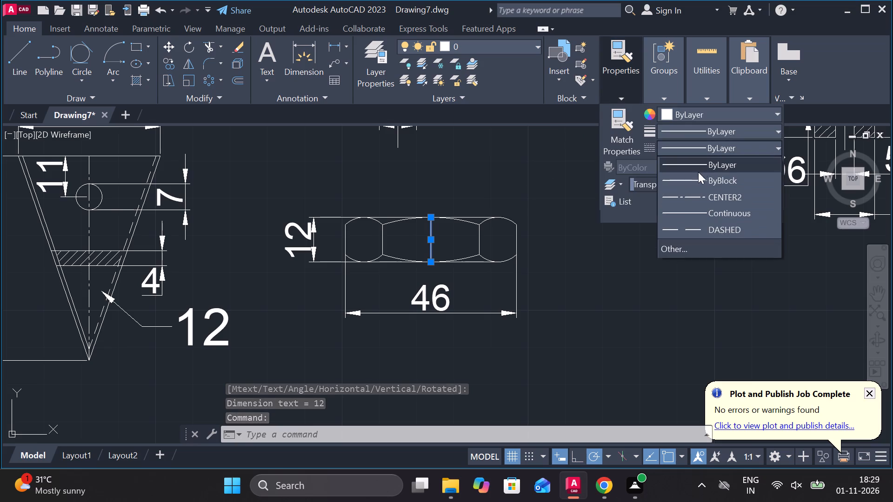
click(699, 194)
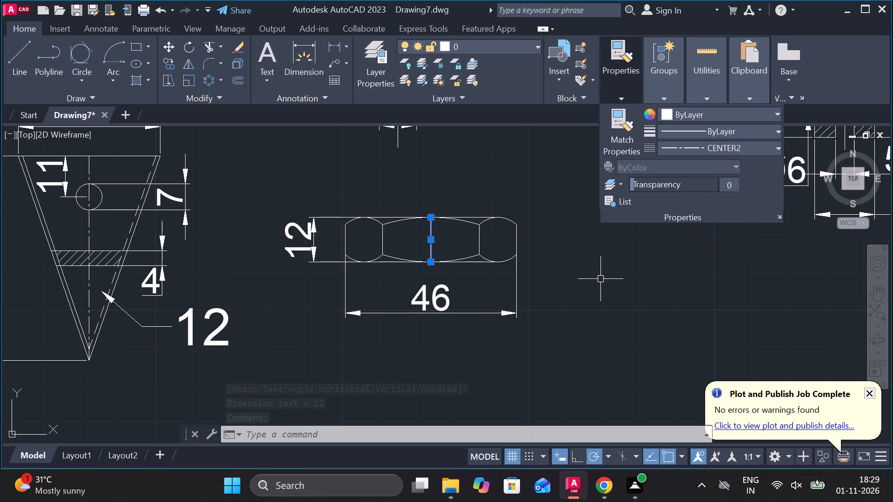
key(Escape)
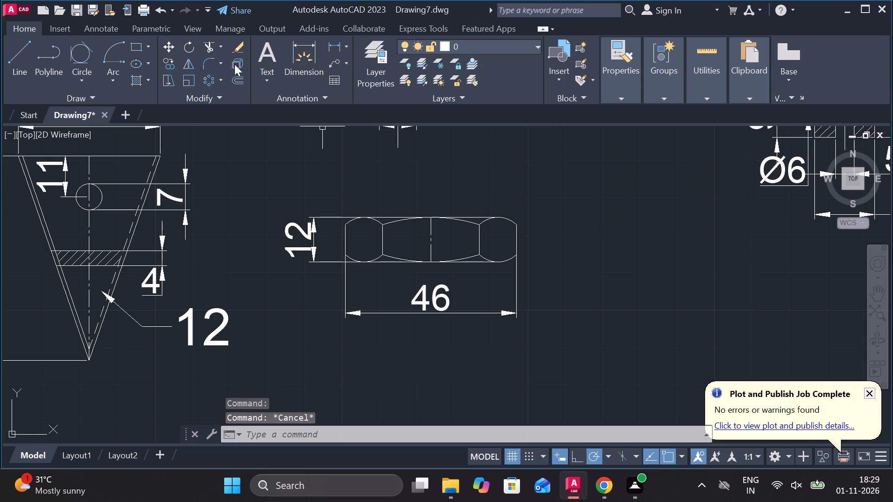
Add a multileader labelled 6 with text height 10, pointing at the top of the nut's right end arc.
click(333, 62)
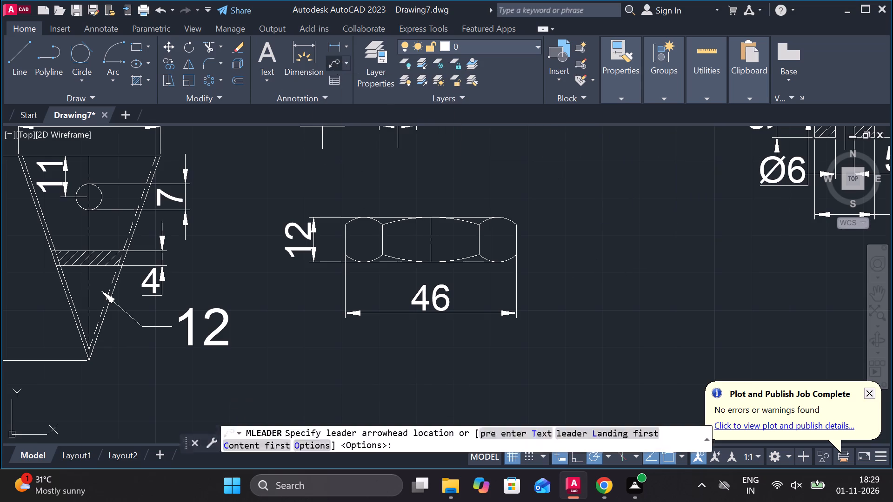
click(498, 211)
click(529, 172)
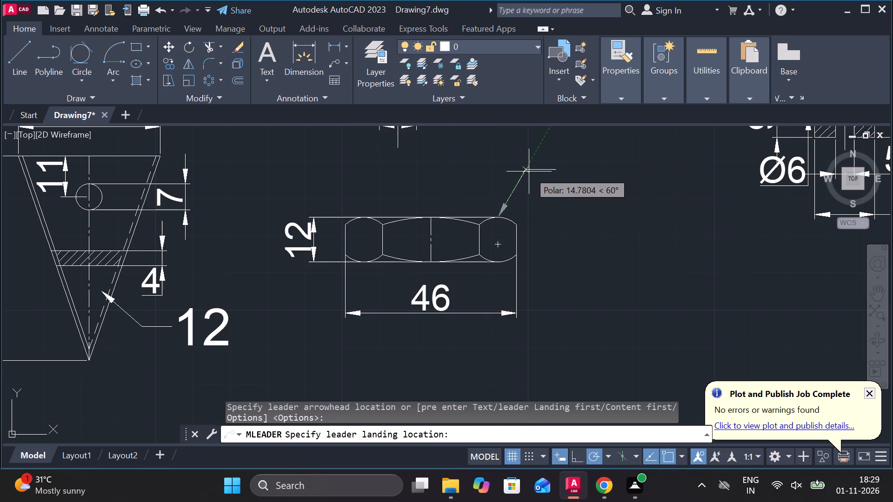
click(110, 67)
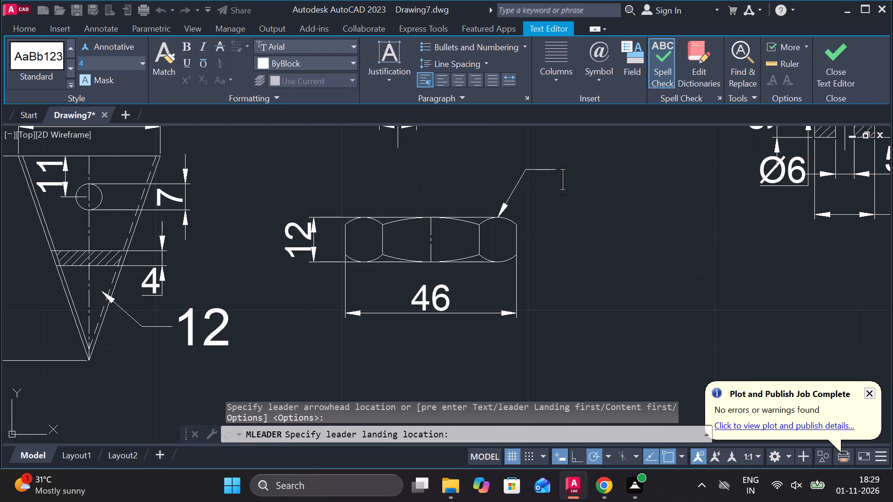
text(10)
key(Return)
key(6)
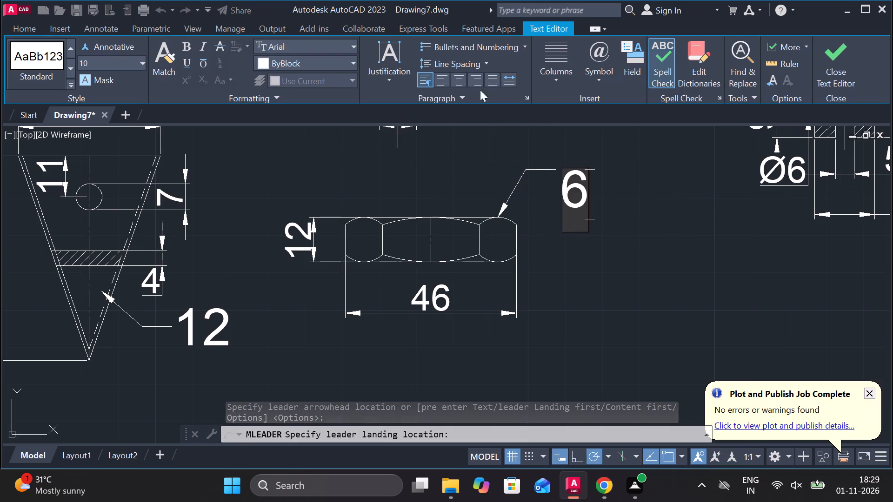
click(824, 55)
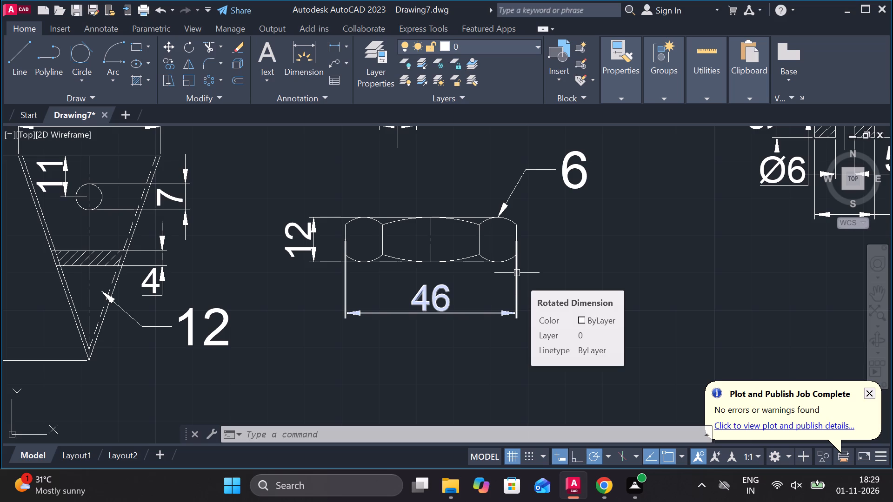
Add a horizontal linear dimension across the nut's middle section, placed above the view.
click(339, 45)
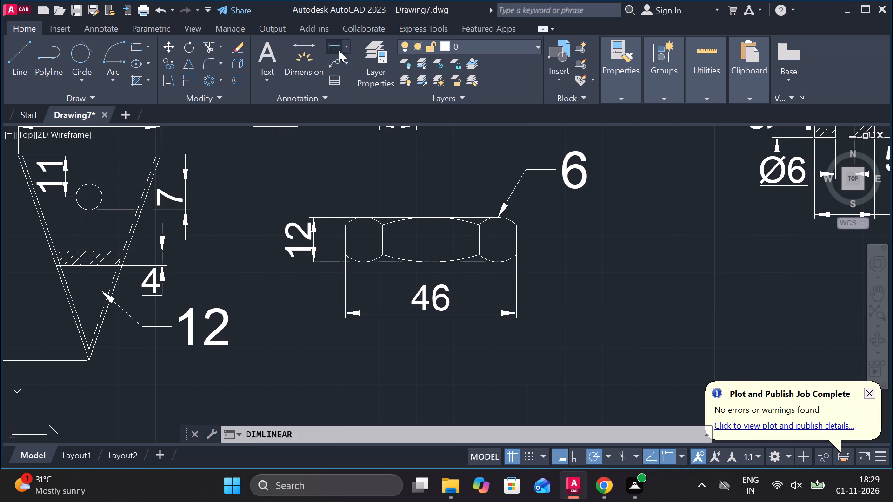
click(380, 225)
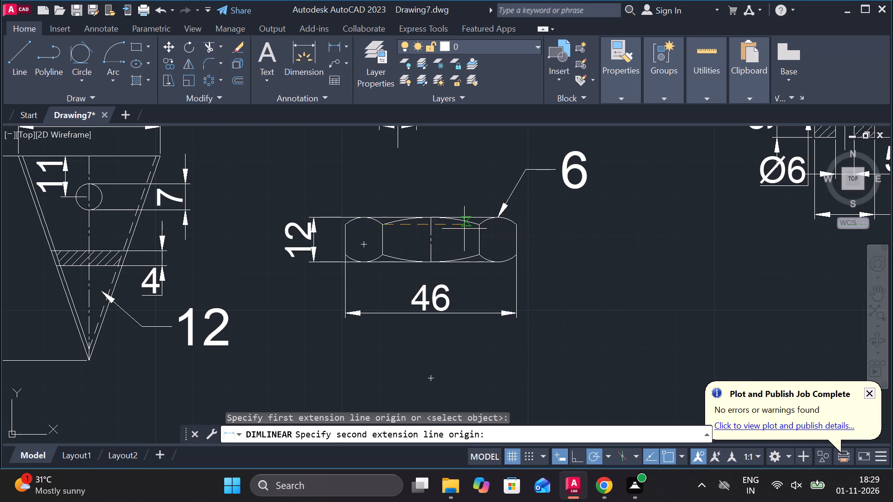
click(476, 229)
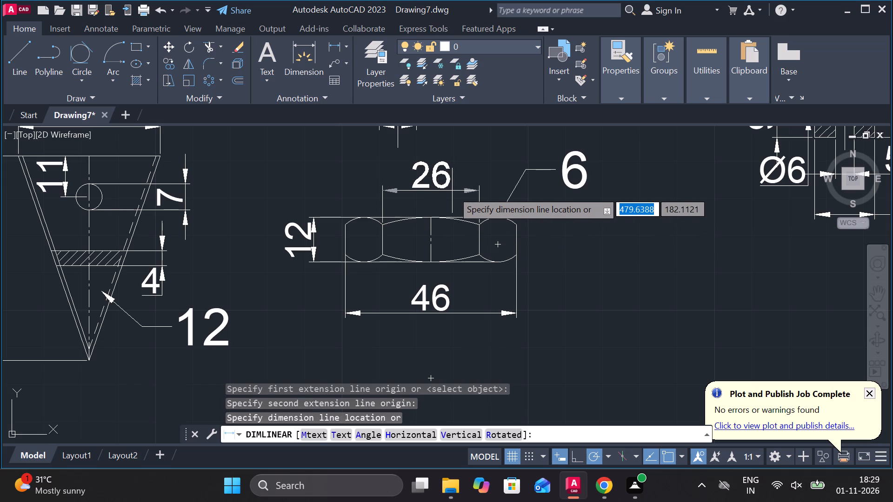
click(452, 194)
Add a diameter symbol in front of the 26 dimension above the nut's middle section.
double_click(431, 178)
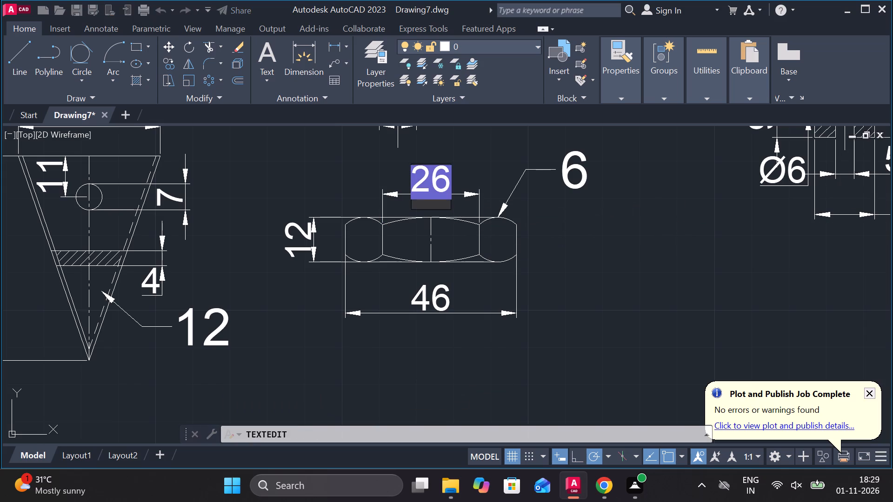
click(595, 80)
click(615, 135)
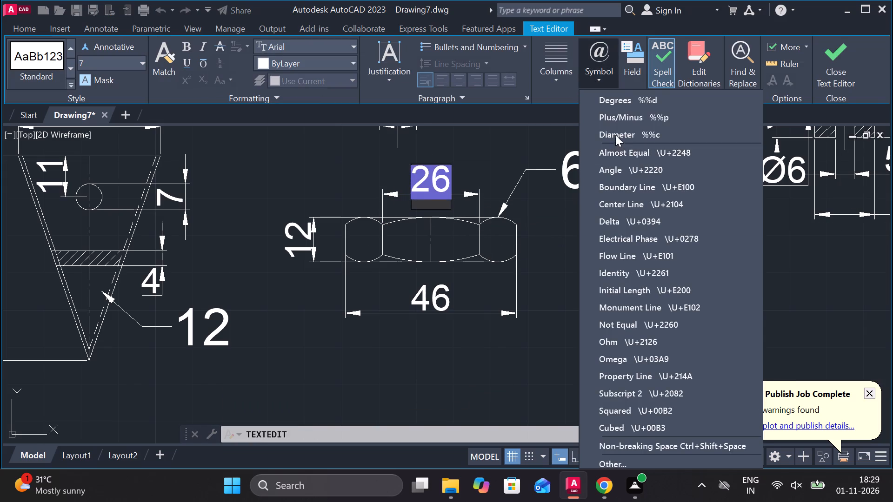
click(819, 79)
scroll(552, 247, down, 2)
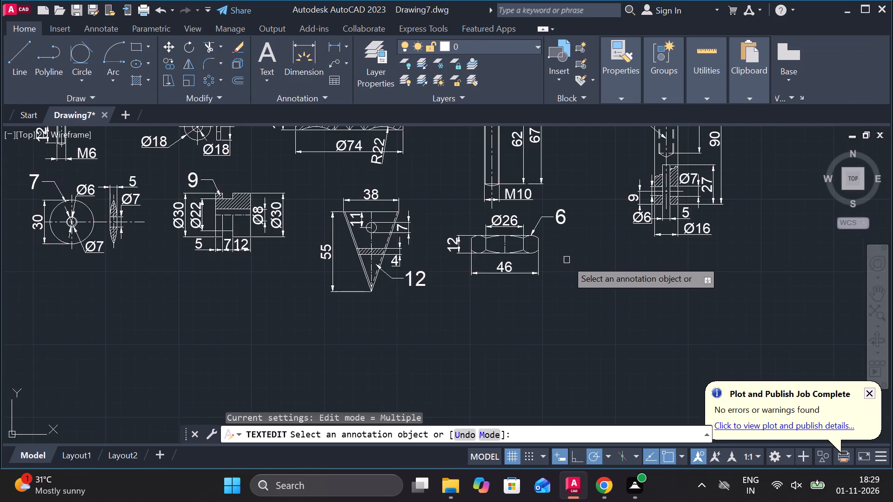
scroll(568, 260, down, 1)
key(Escape)
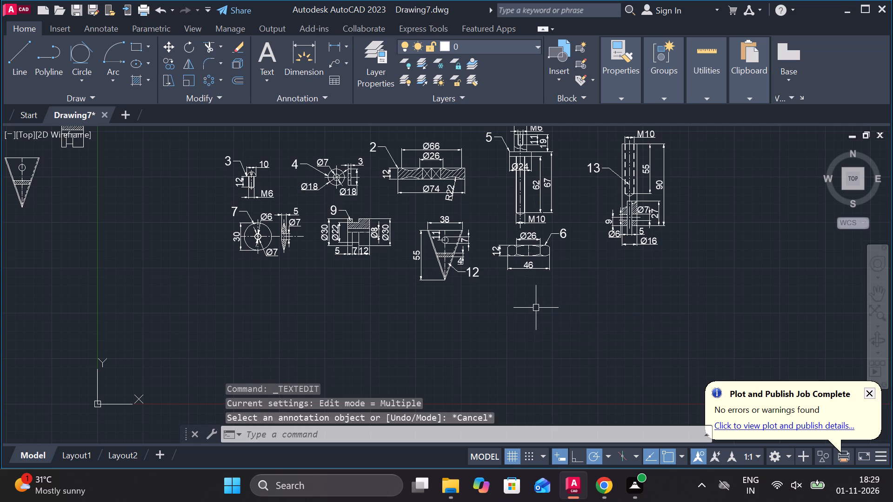
Move the undimensioned nut copy into the assembly view, its top midpoint on the midpoint of the flange's bottom edge.
middle_drag(253, 229, 593, 344)
middle_drag(375, 270, 411, 329)
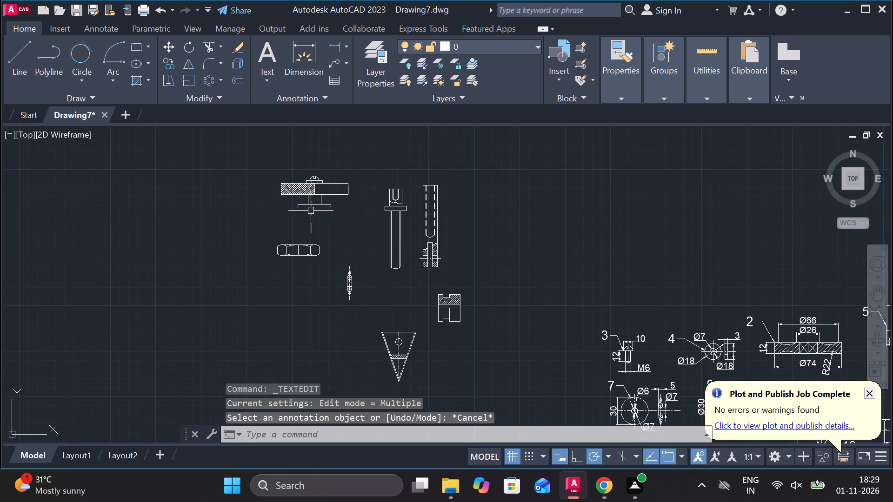
scroll(311, 211, up, 1)
scroll(303, 261, up, 1)
middle_drag(263, 268, 269, 267)
drag(198, 240, 233, 253)
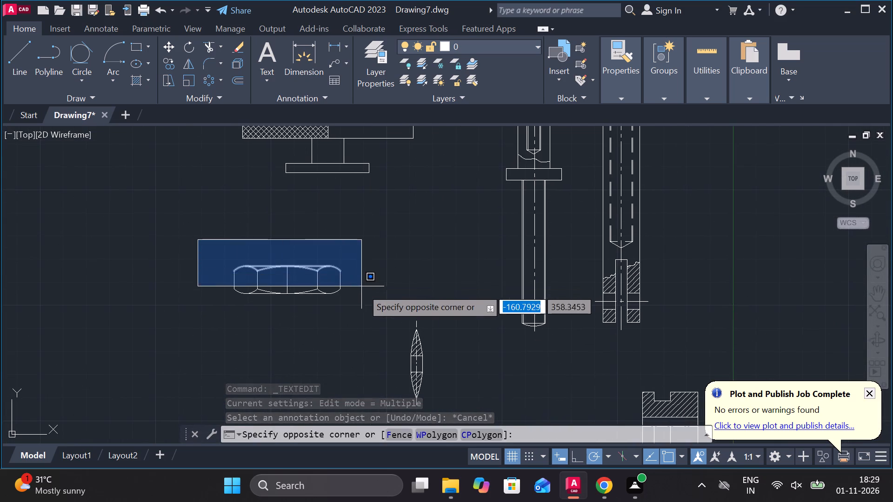
click(374, 319)
key(m)
key(Return)
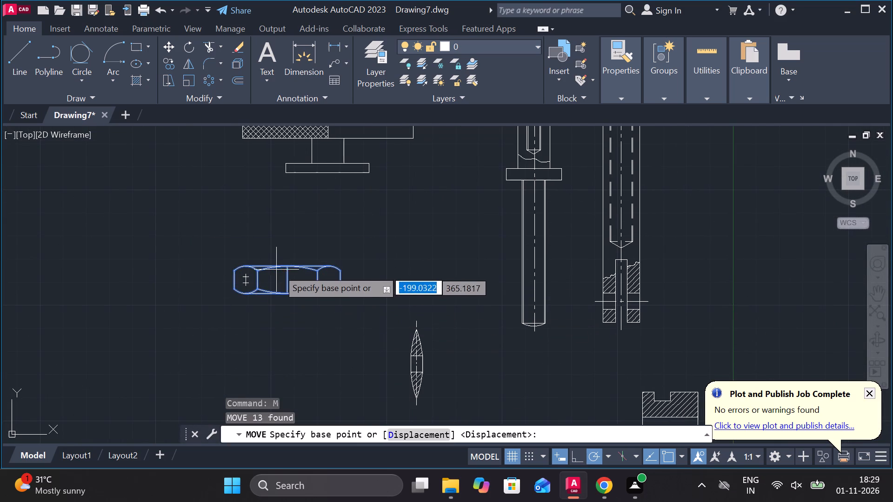
click(284, 266)
middle_drag(303, 205, 324, 327)
scroll(324, 327, up, 1)
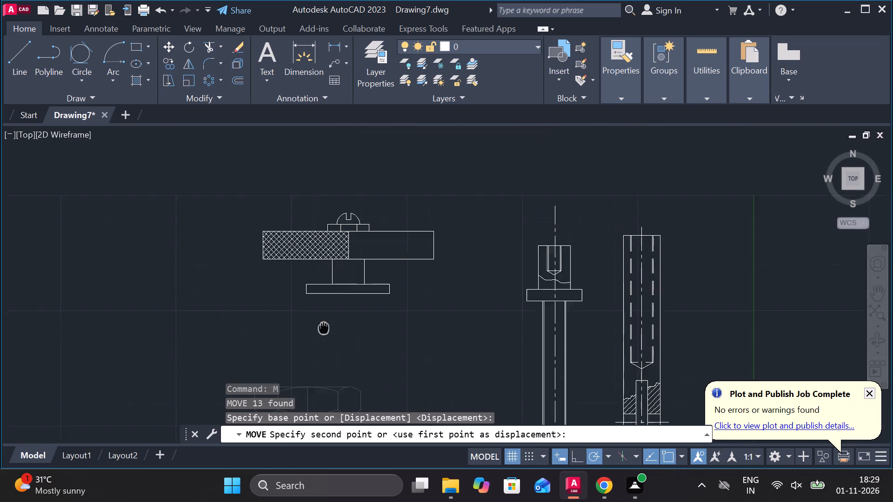
scroll(351, 305, up, 1)
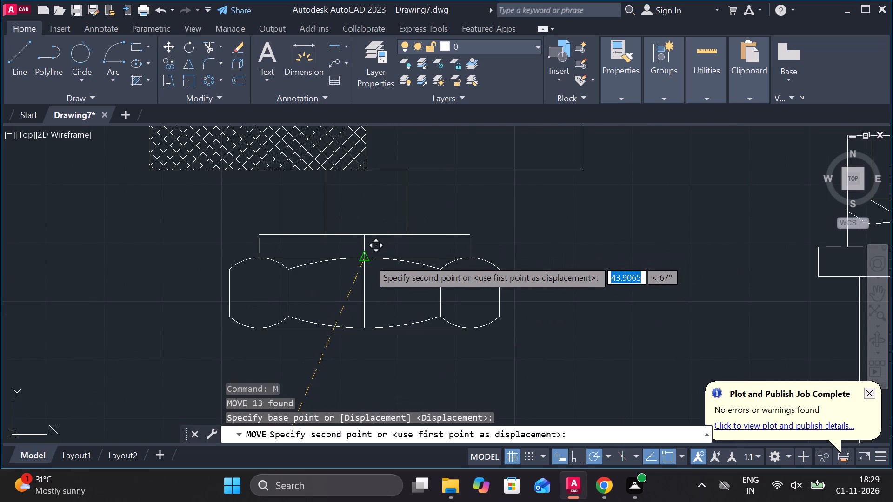
click(368, 259)
Draw a collar outline under the assembly nut with lines 4 down, 36 across and back up to the nut's bottom.
scroll(433, 285, down, 1)
middle_drag(409, 333, 402, 288)
middle_drag(373, 297, 372, 297)
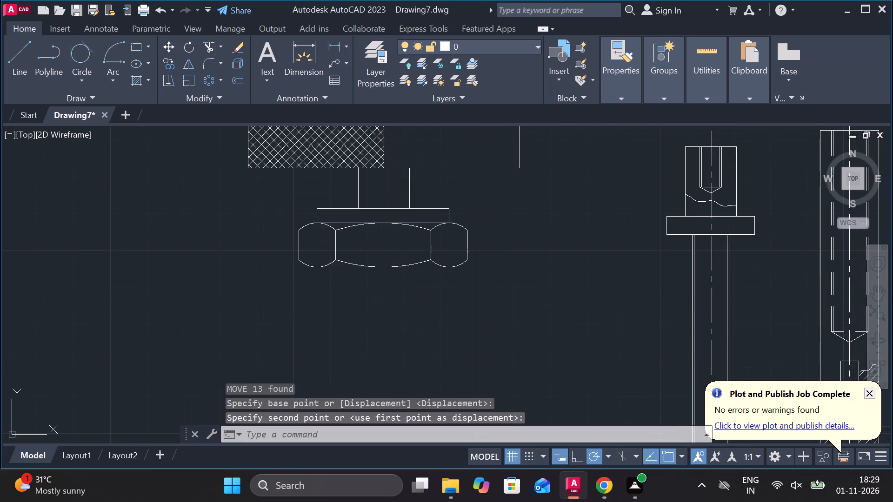
middle_drag(372, 297, 354, 251)
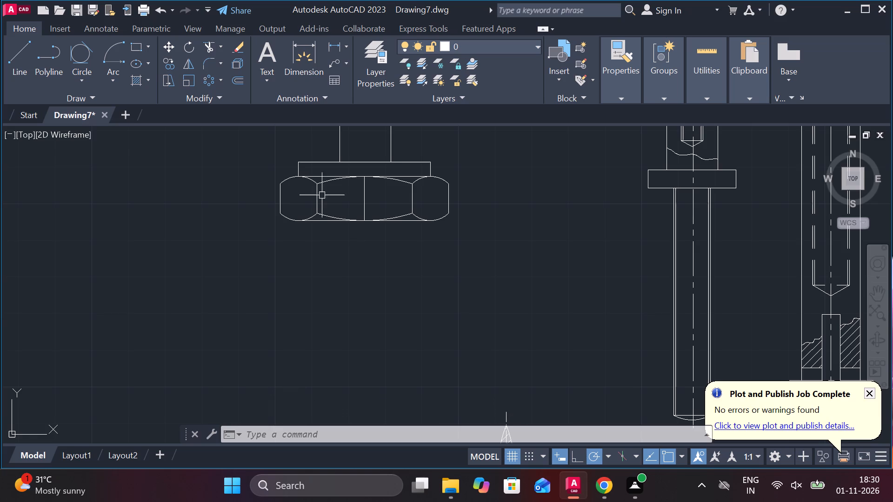
key(l)
key(Return)
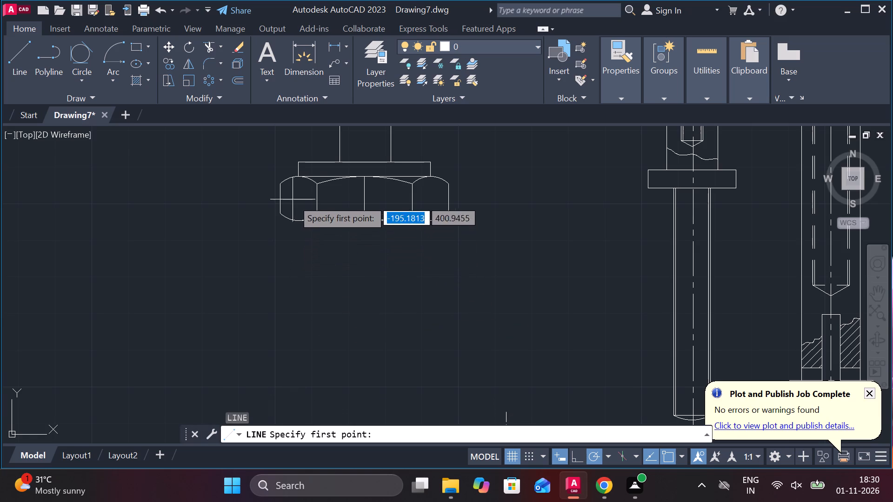
click(299, 218)
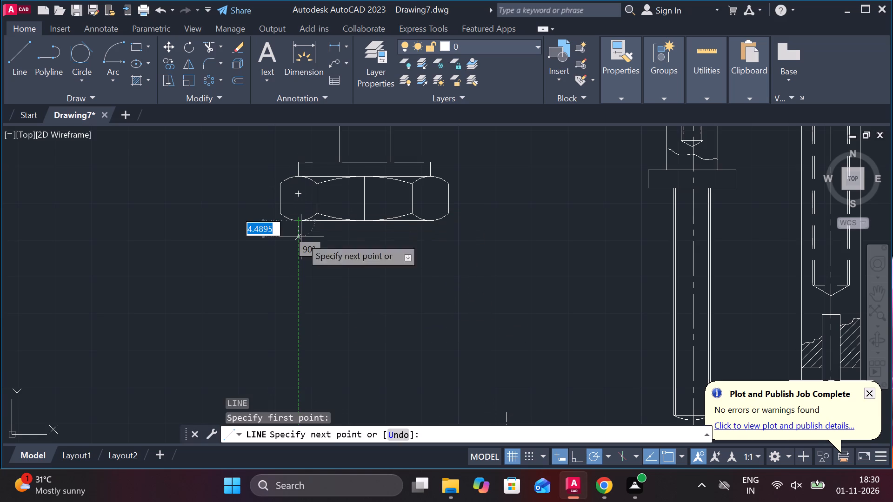
text(4)
key(space)
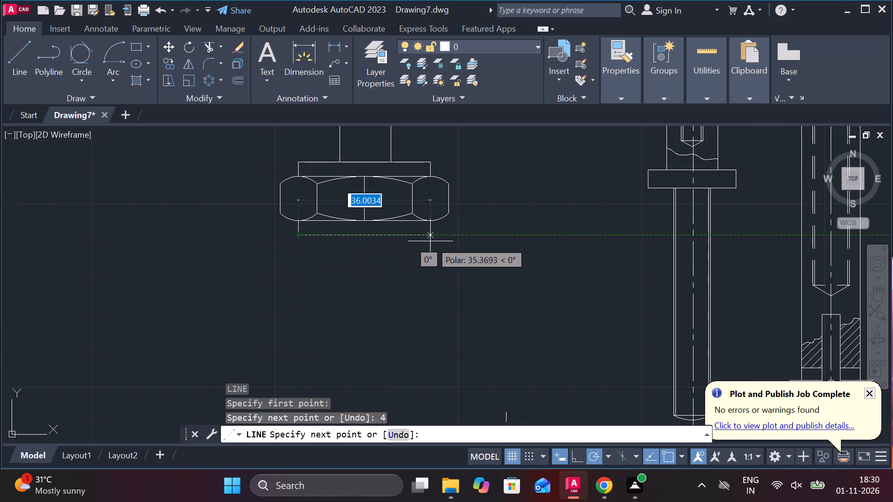
text(36)
key(space)
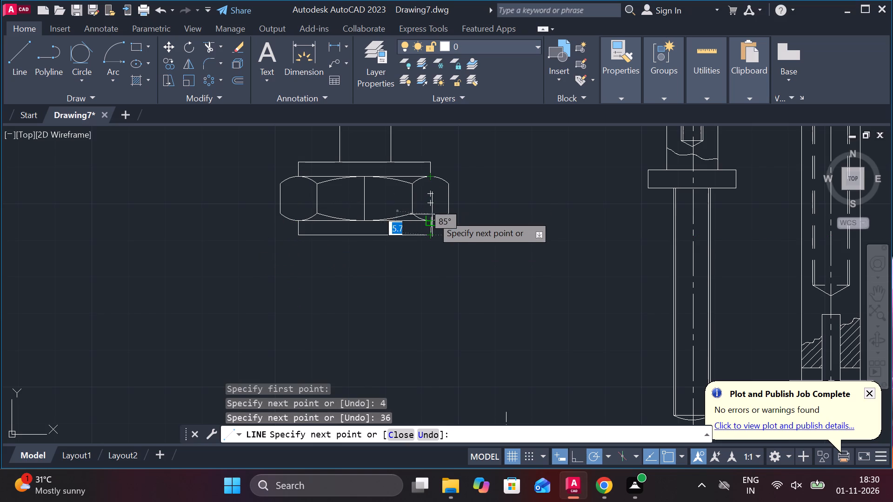
click(430, 219)
key(Escape)
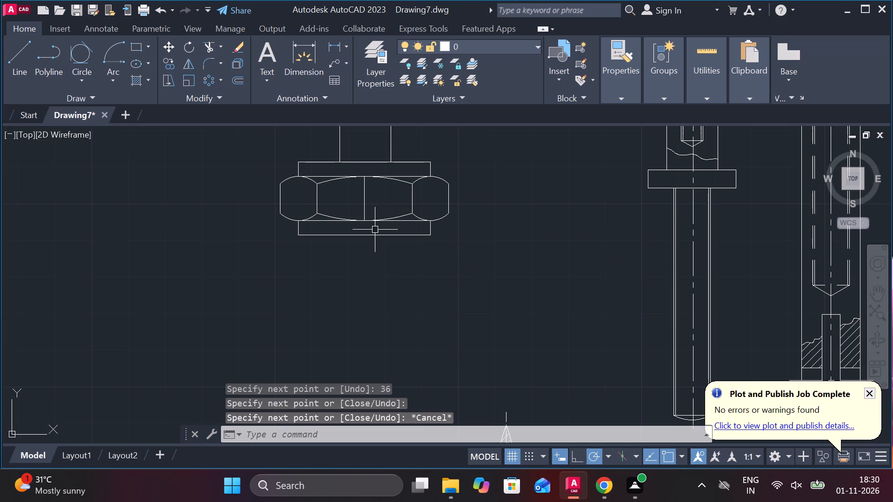
Stretch the lower end of the assembly nut's middle vertical line below the collar, making it about 55 long.
middle_drag(339, 299, 347, 300)
click(374, 203)
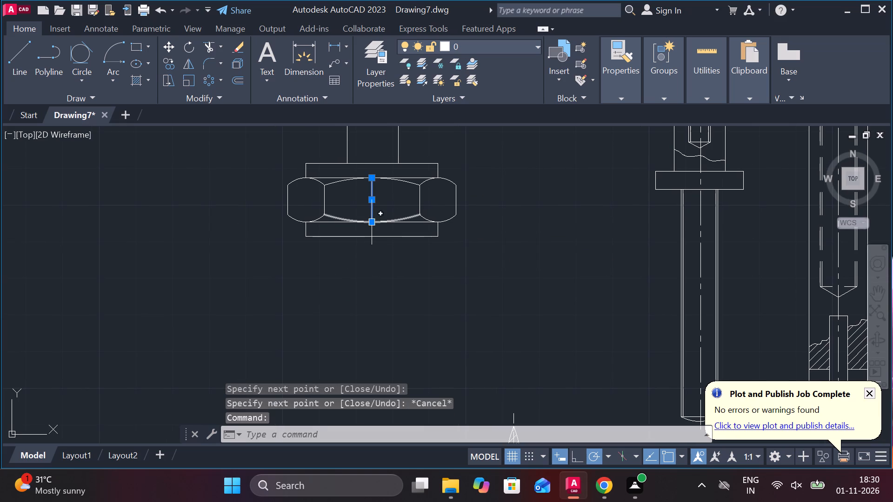
click(374, 223)
middle_drag(377, 299, 379, 275)
click(377, 357)
key(Escape)
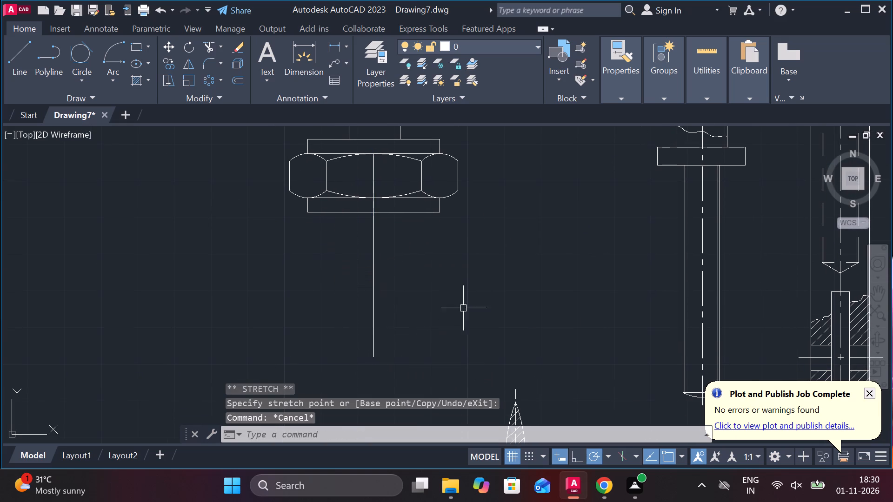
Draw a body outline below the collar with lines 58 down, 36 across and back up to the collar's opposite corner.
middle_drag(397, 280, 410, 329)
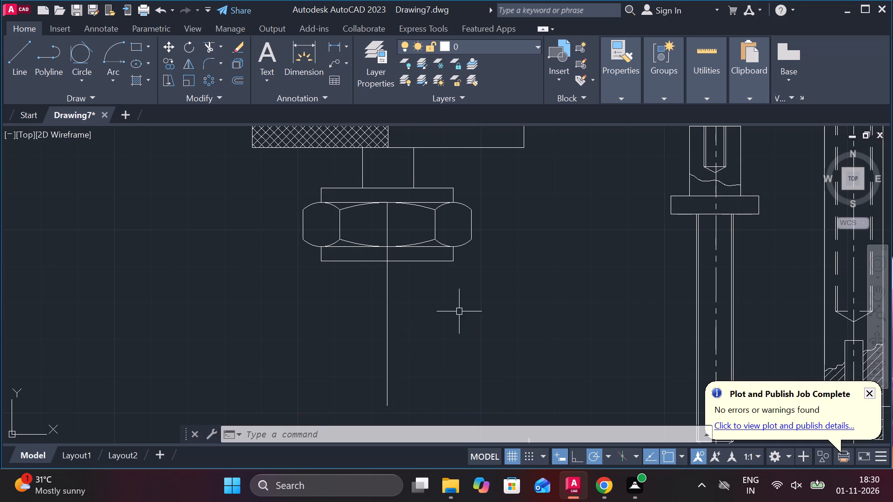
key(l)
key(Return)
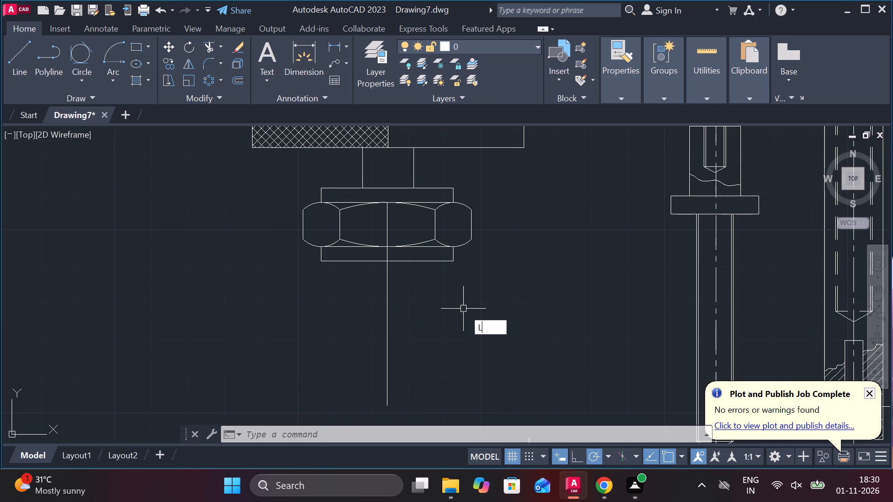
click(321, 264)
key(5)
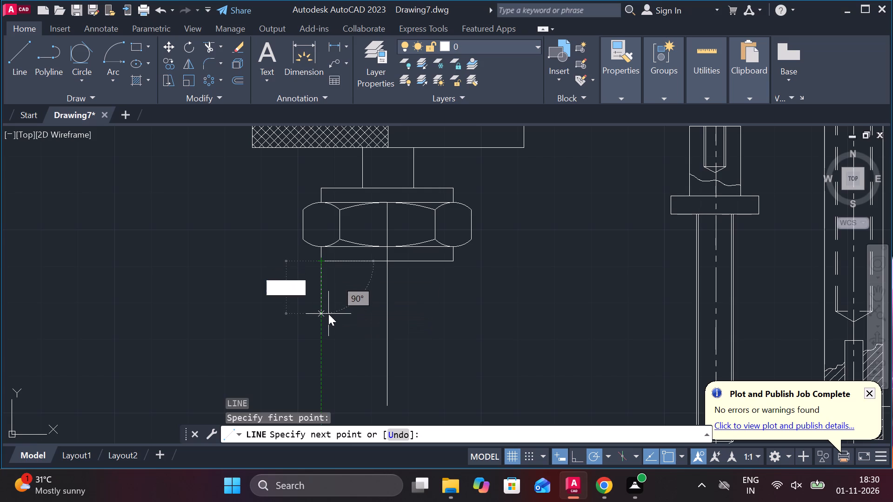
key(8)
key(Return)
middle_drag(329, 319, 319, 228)
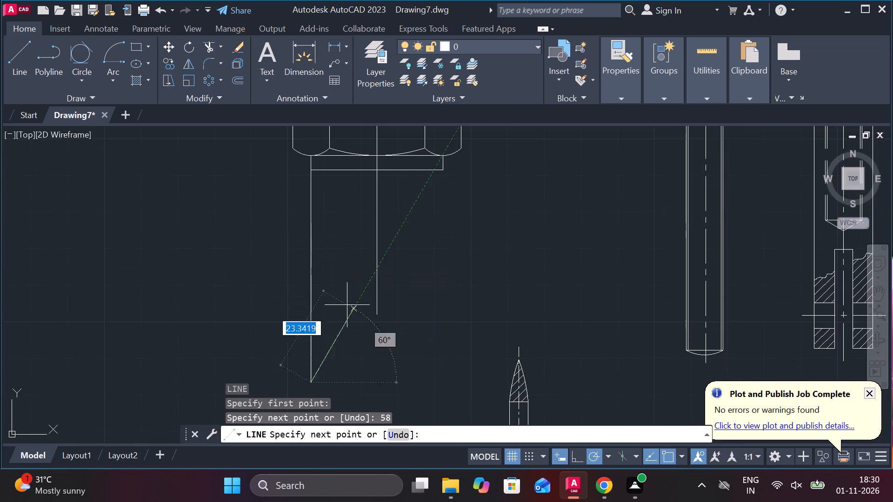
middle_drag(411, 370, 404, 293)
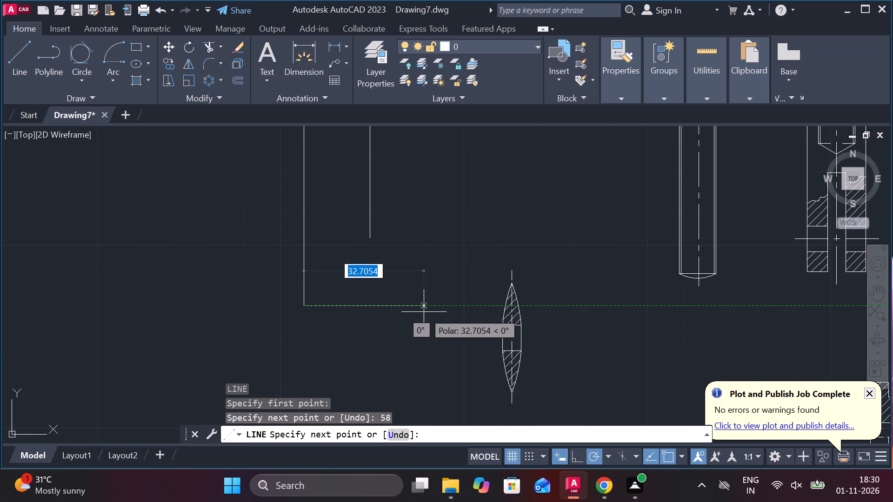
text(36)
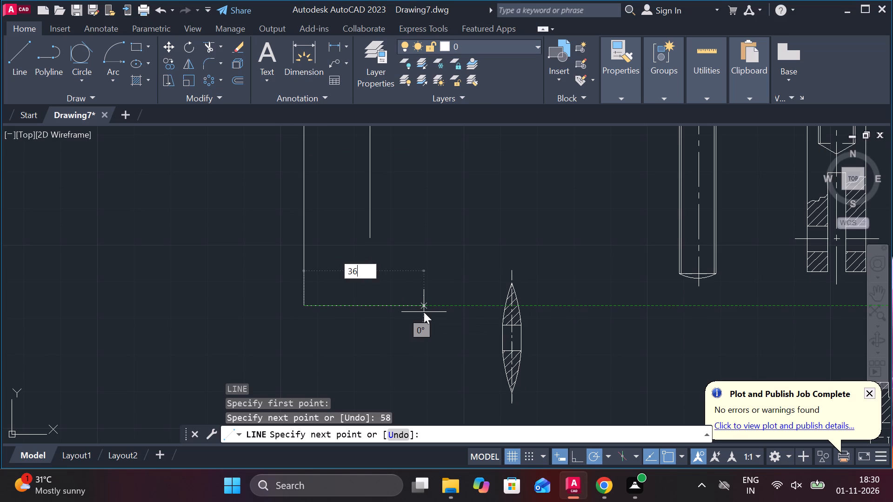
key(space)
middle_drag(394, 227, 400, 337)
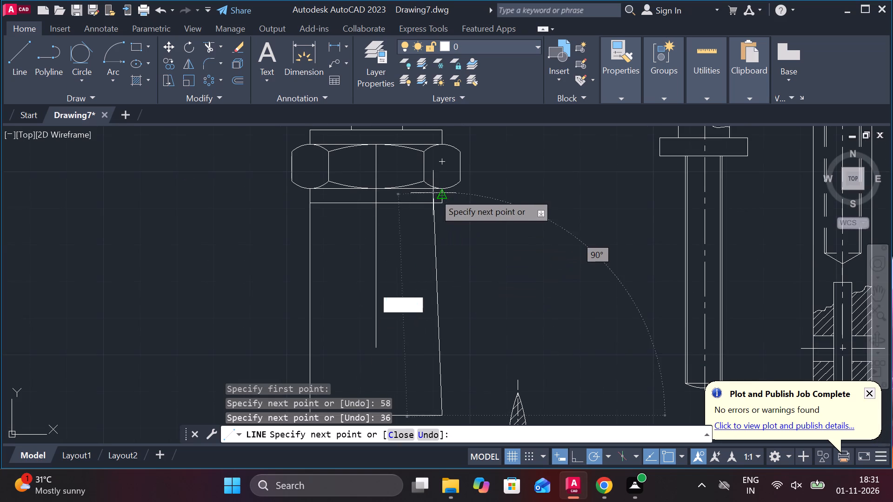
click(441, 202)
key(Escape)
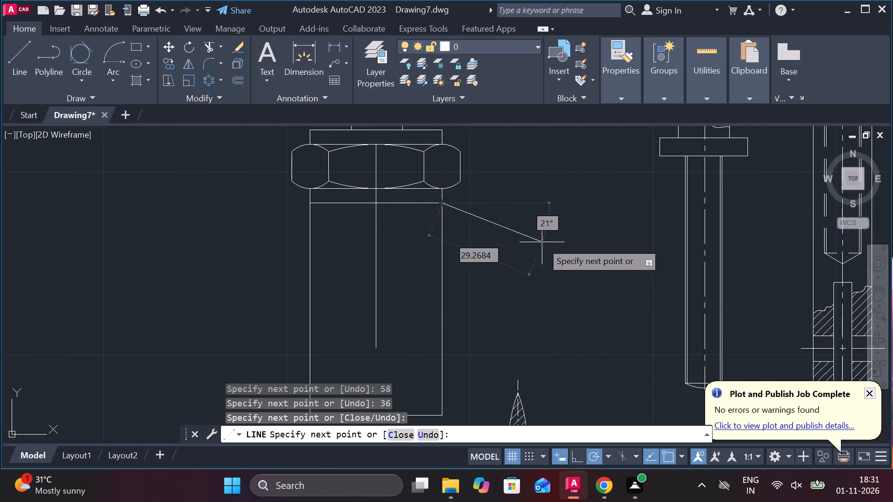
Move the hatched lens-shaped part from beside the assembly to the free space beyond the two long rod parts.
scroll(542, 242, down, 2)
scroll(494, 323, up, 1)
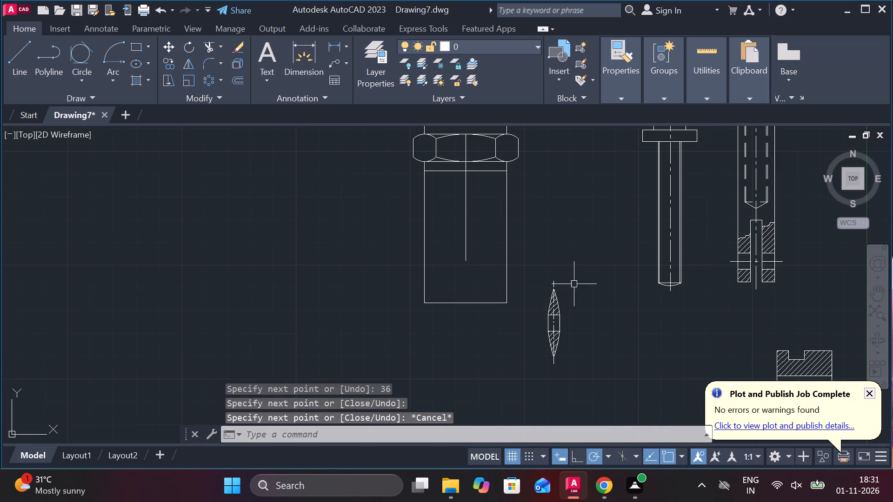
click(534, 275)
click(580, 376)
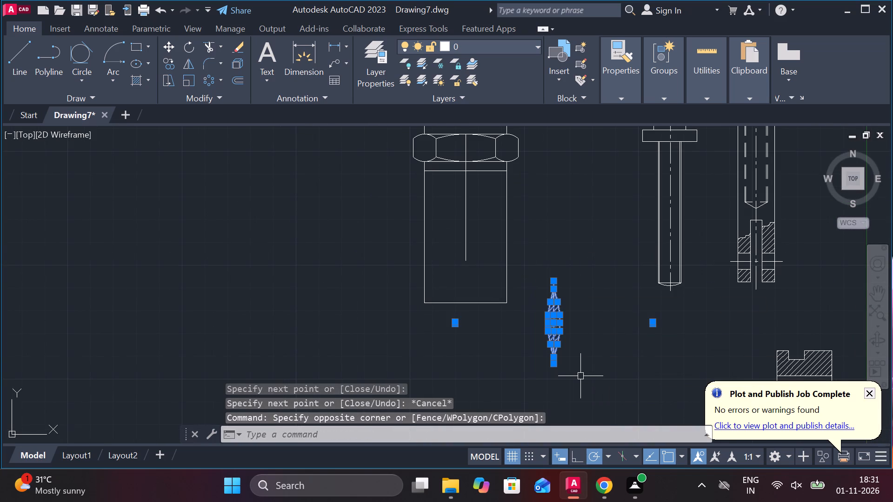
key(m)
key(Return)
click(580, 376)
scroll(586, 360, down, 1)
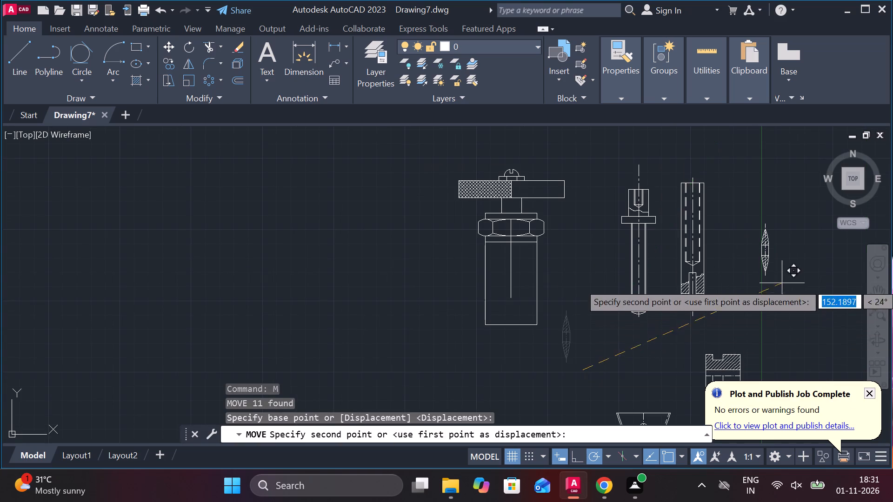
click(782, 283)
Move the whole assembly view farther left, away from the loose part copies.
drag(410, 150, 420, 150)
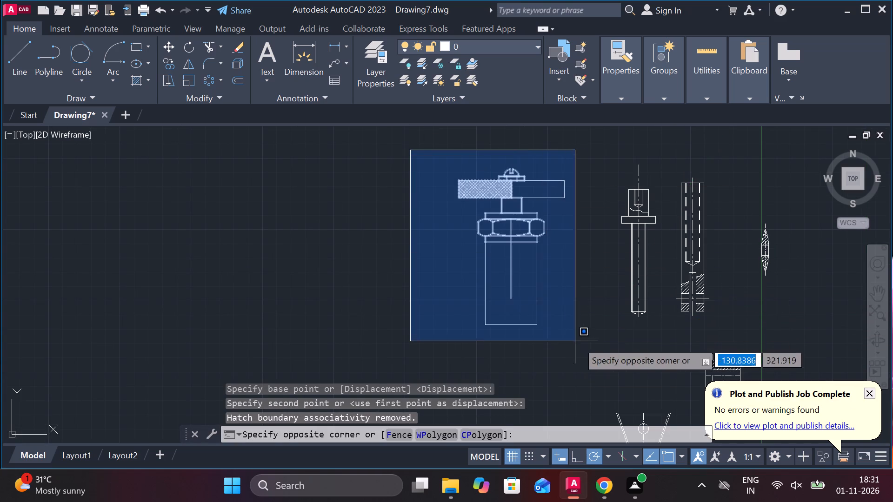
click(581, 349)
key(m)
key(Return)
click(581, 349)
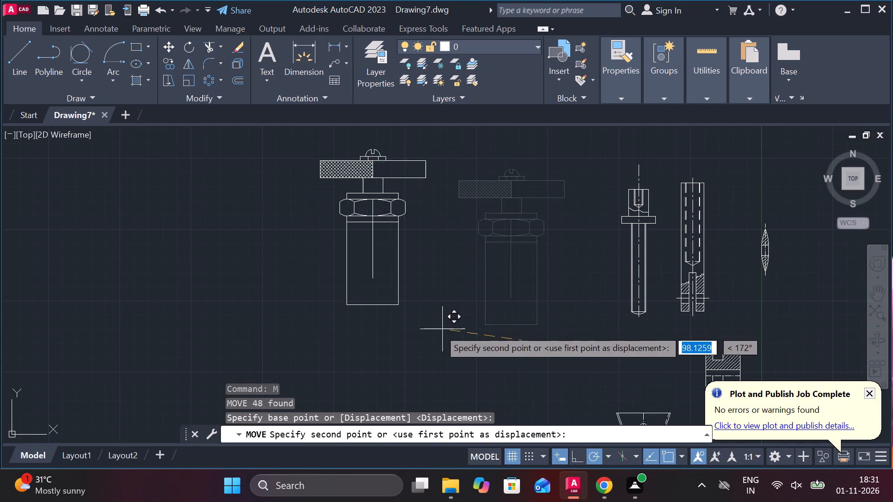
middle_drag(383, 320, 473, 343)
click(385, 335)
Lengthen the assembly's vertical centre line downward past the bottom edge of the 36 by 58 body.
middle_drag(500, 310, 549, 314)
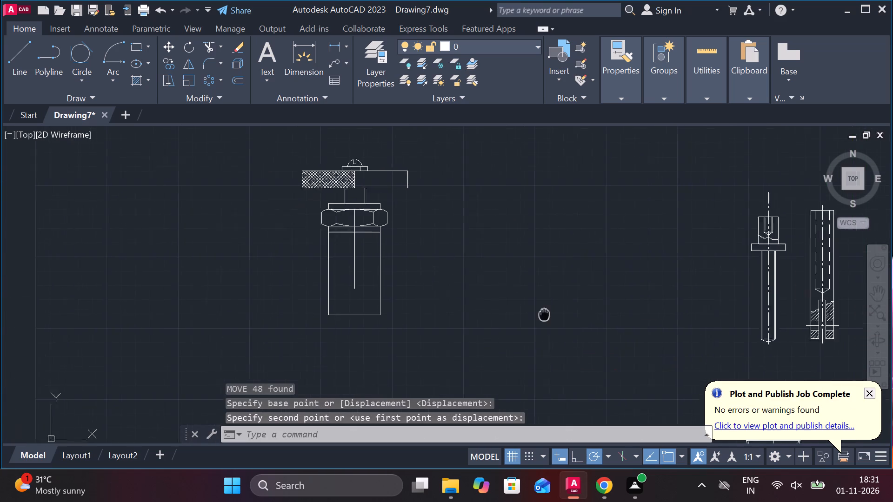
middle_drag(549, 314, 596, 312)
scroll(478, 293, up, 1)
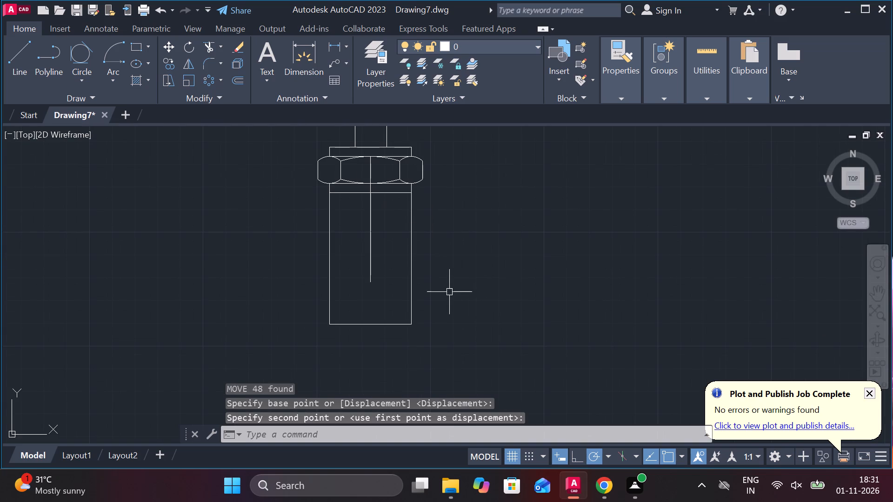
click(370, 255)
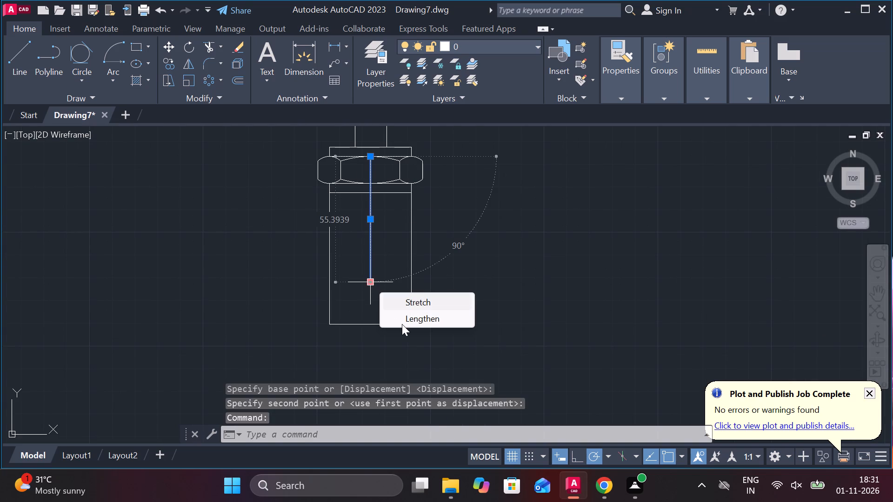
click(402, 324)
middle_drag(397, 327, 399, 259)
click(394, 342)
key(Escape)
middle_drag(388, 279, 395, 319)
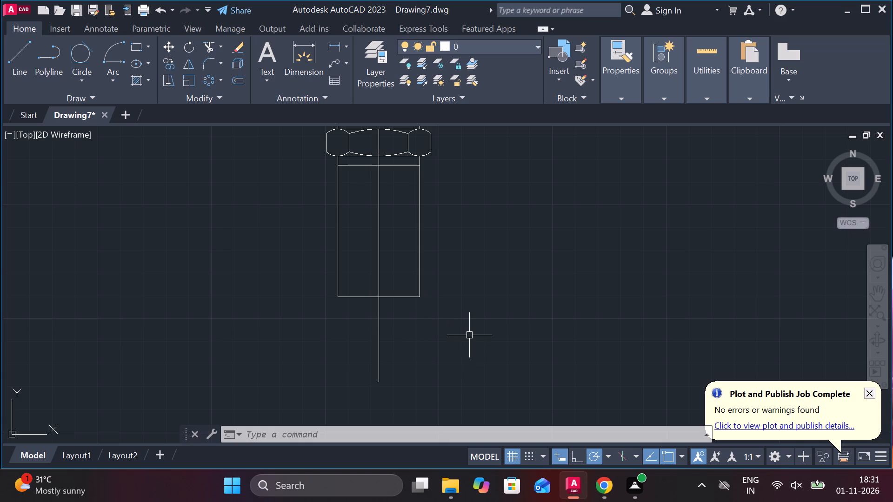
Offset the body's bottom edge downward by 22.
click(412, 299)
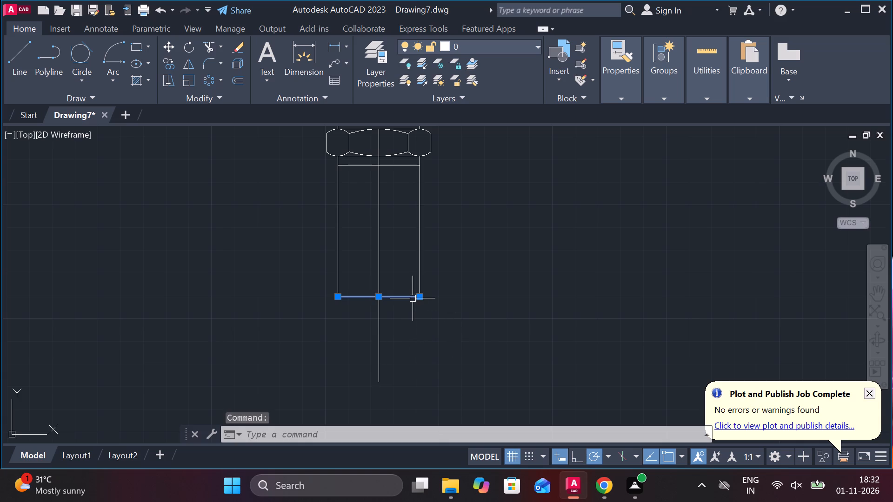
key(o)
key(Return)
key(Return)
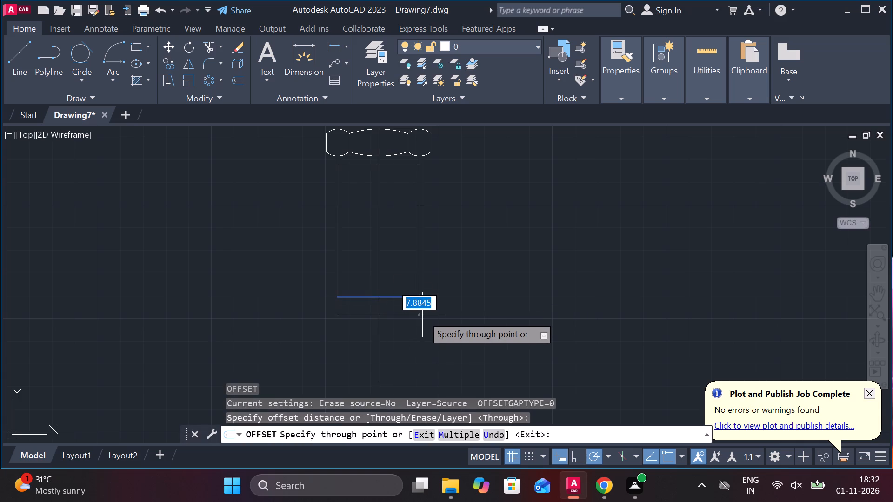
text(22)
key(space)
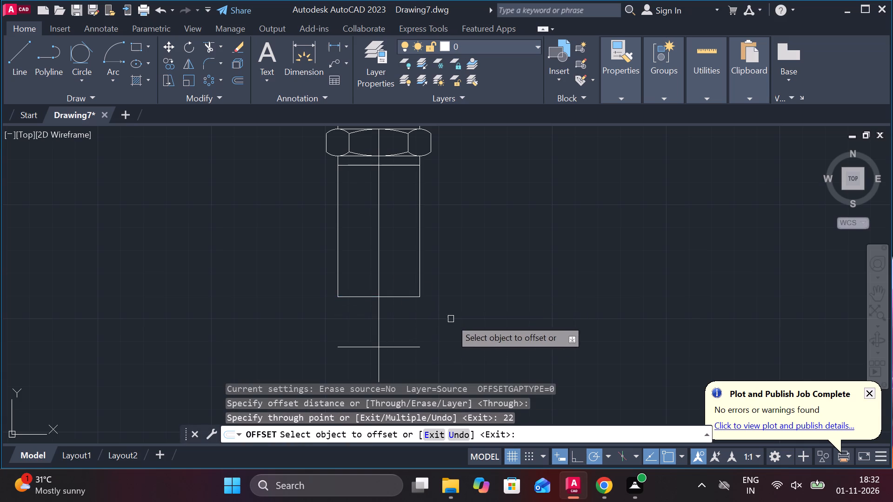
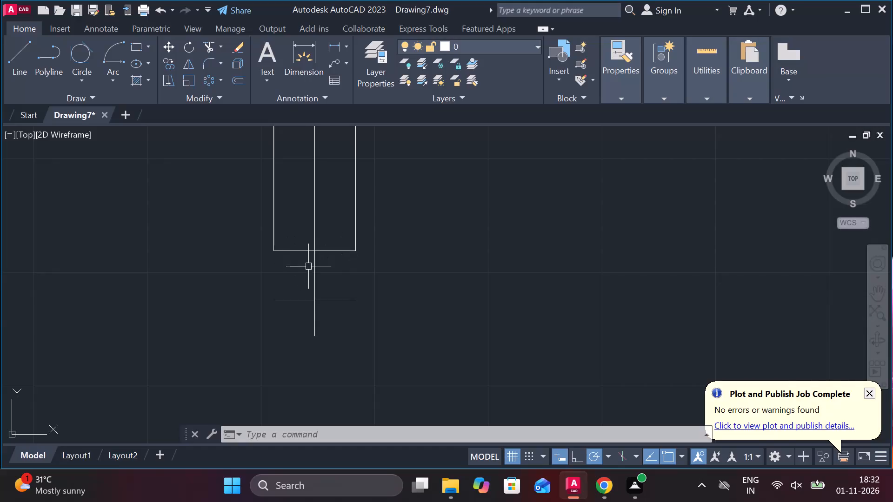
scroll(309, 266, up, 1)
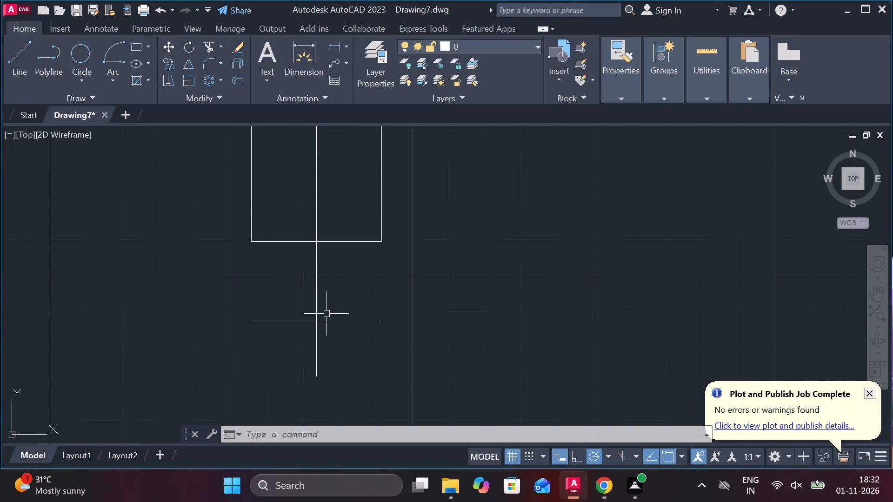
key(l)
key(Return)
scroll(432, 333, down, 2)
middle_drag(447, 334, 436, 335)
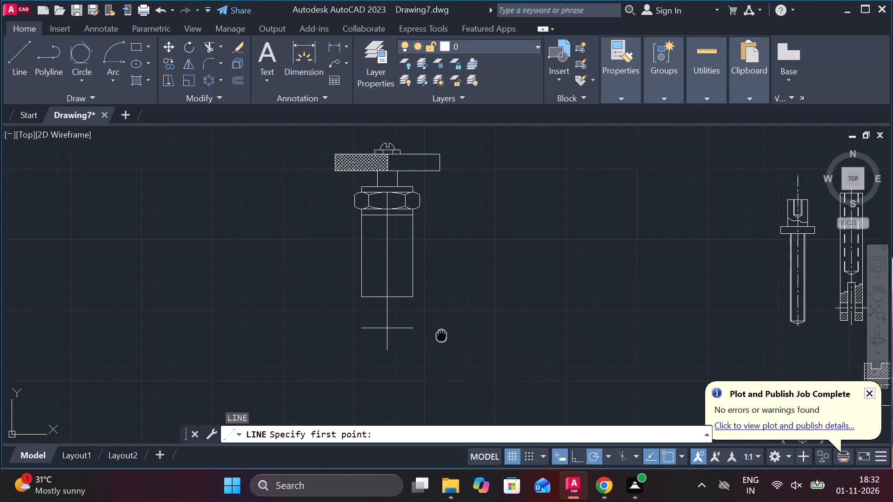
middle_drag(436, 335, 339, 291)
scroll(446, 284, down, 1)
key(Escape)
Copy part 7's three concentric circles (30, 7 and 6 diameter) onto the intersection of the assembly's vertical centre line and the offset line below the body.
middle_drag(467, 303, 240, 157)
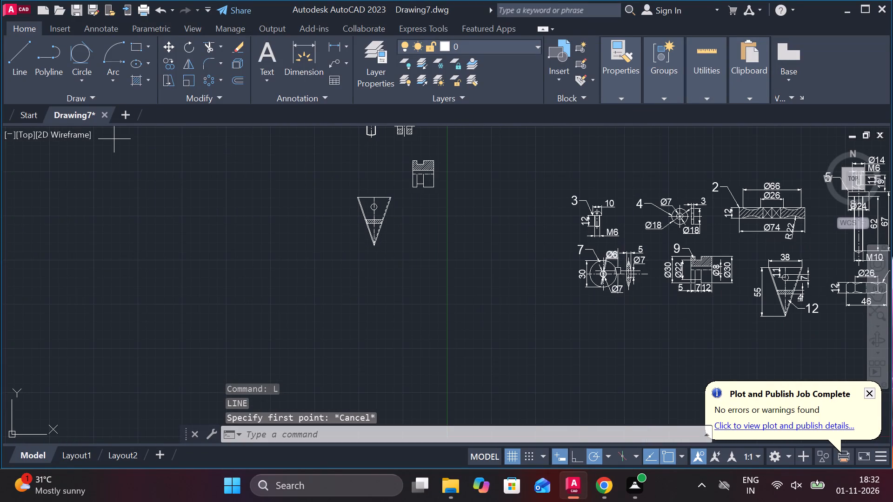
scroll(616, 282, up, 2)
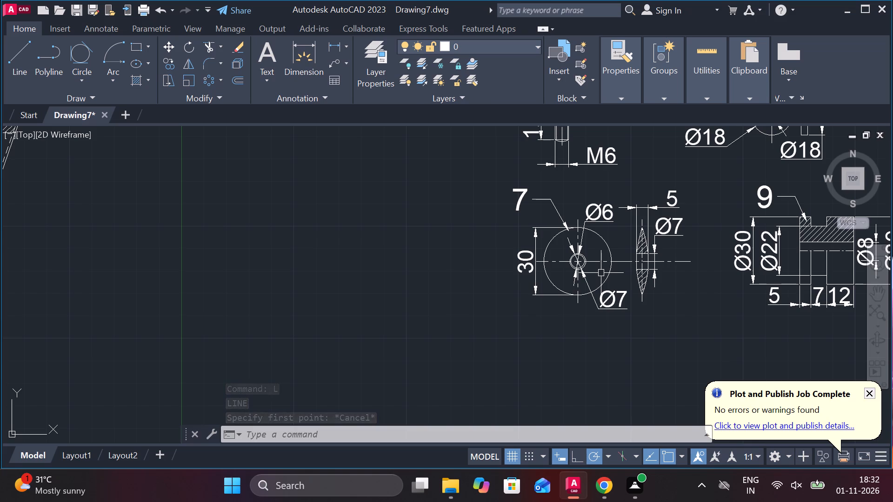
click(604, 238)
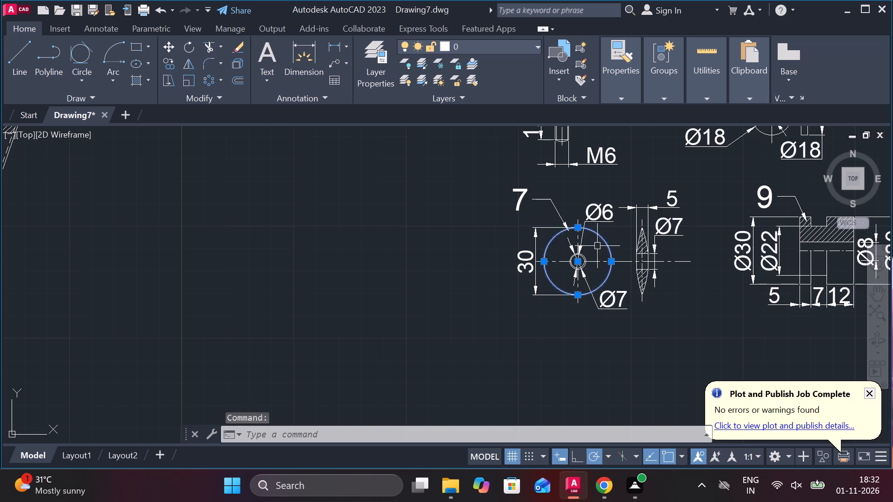
scroll(596, 249, up, 4)
click(545, 271)
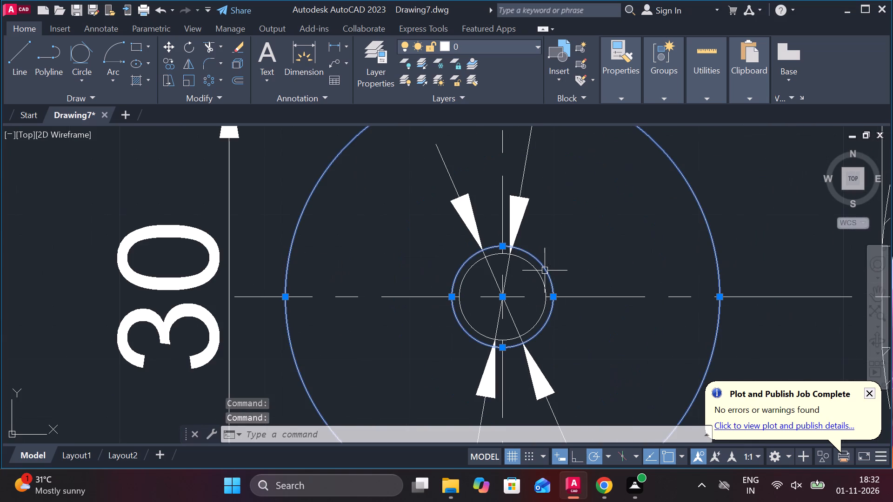
click(541, 273)
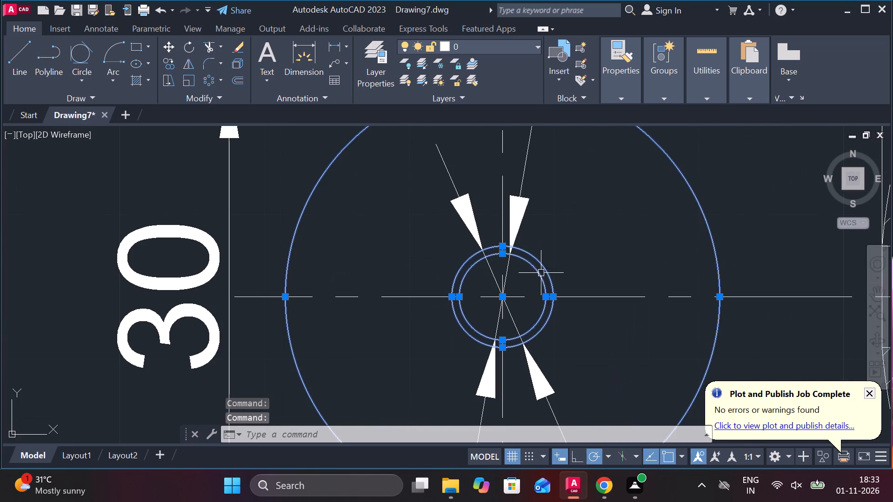
text(CO)
key(Return)
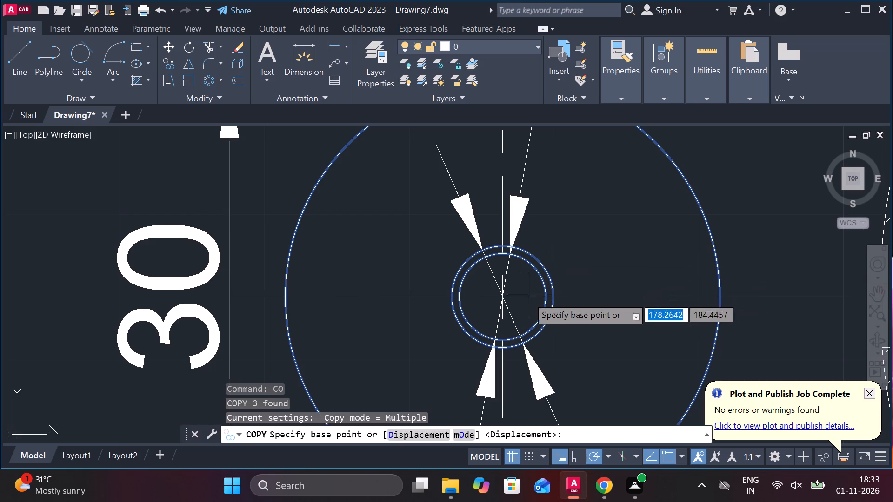
click(504, 298)
scroll(507, 298, down, 3)
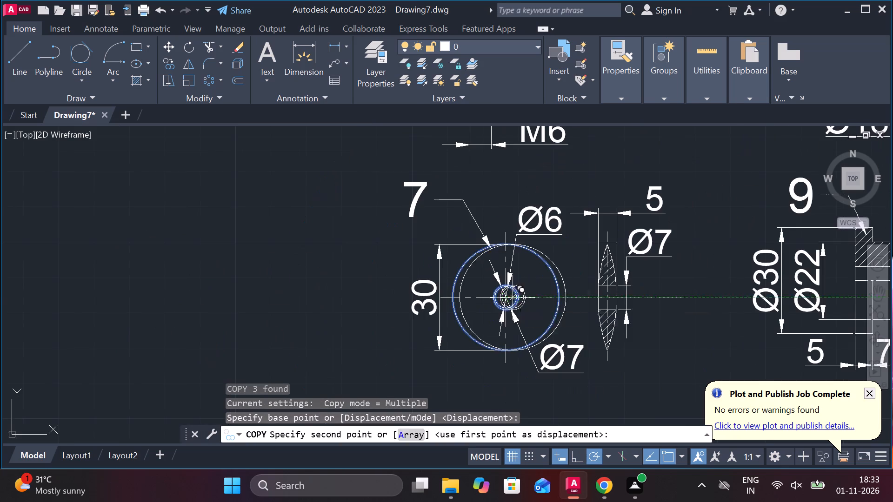
middle_drag(331, 292, 576, 273)
scroll(607, 264, down, 2)
middle_drag(301, 218, 481, 310)
middle_drag(269, 221, 447, 377)
scroll(218, 310, up, 3)
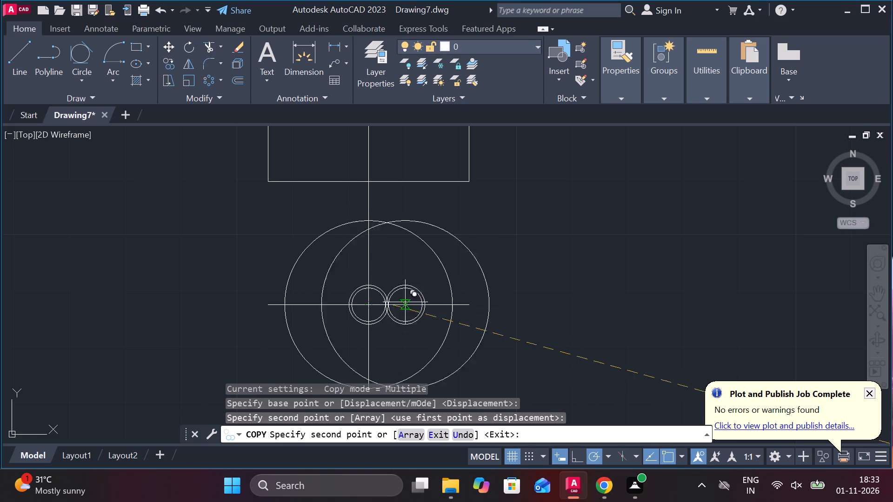
scroll(432, 300, down, 3)
key(Escape)
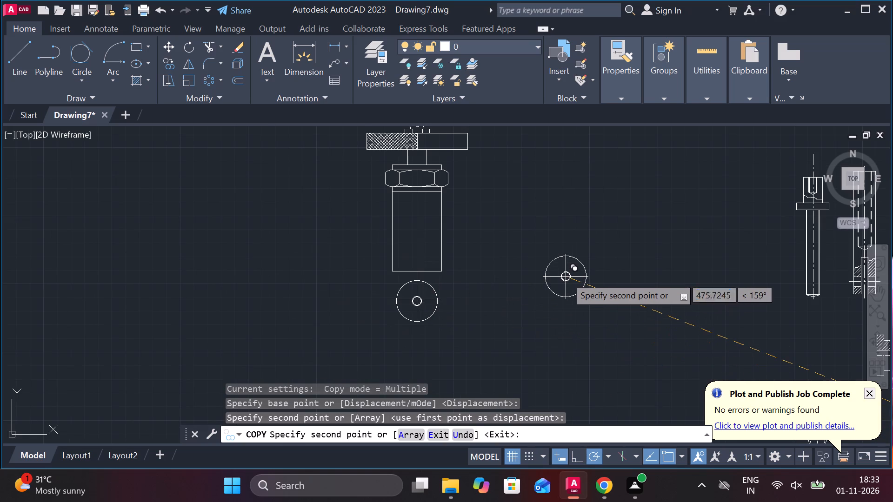
Lengthen the horizontal line through the copied circles at both ends, well past the outer circle.
scroll(446, 292, up, 2)
scroll(357, 305, up, 2)
middle_drag(368, 310, 365, 286)
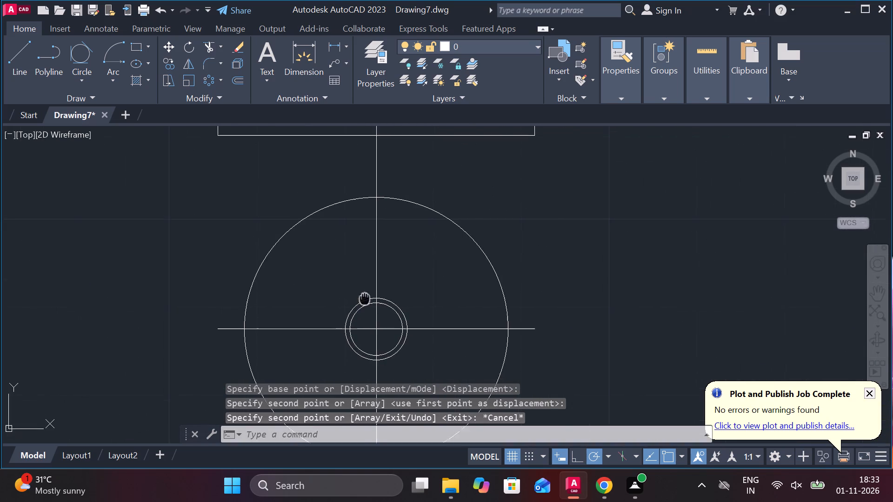
middle_drag(365, 286, 368, 278)
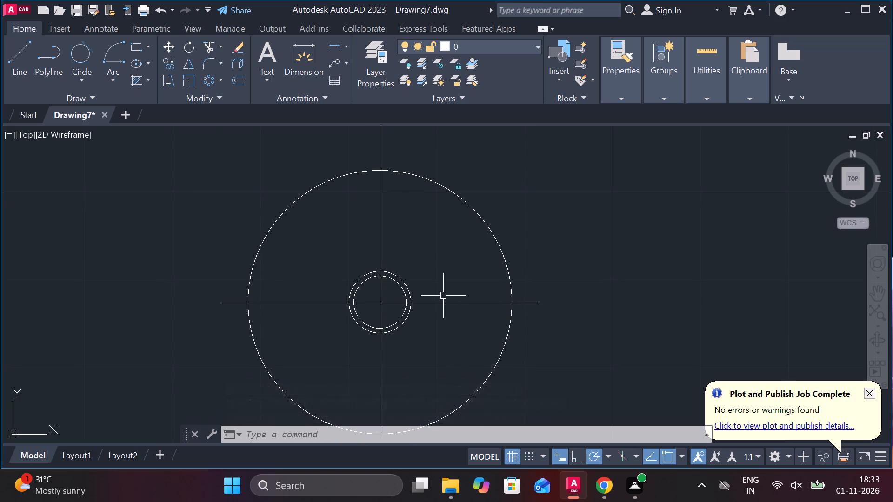
scroll(460, 313, down, 2)
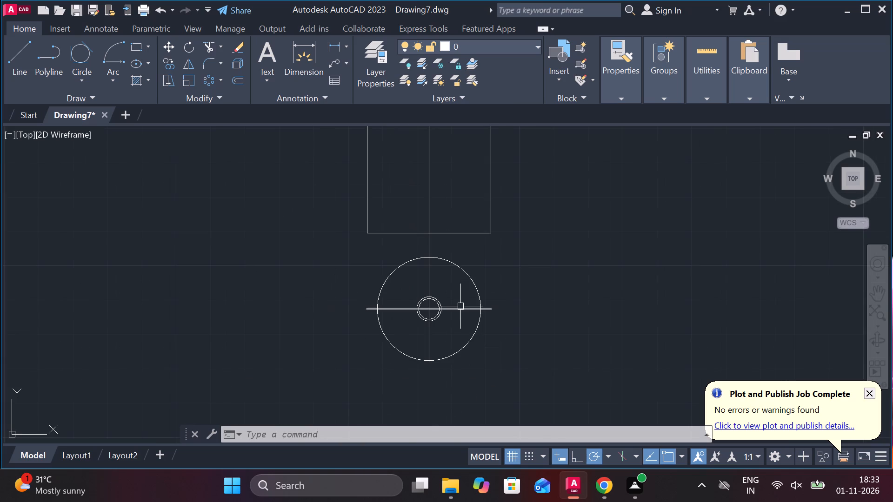
click(391, 310)
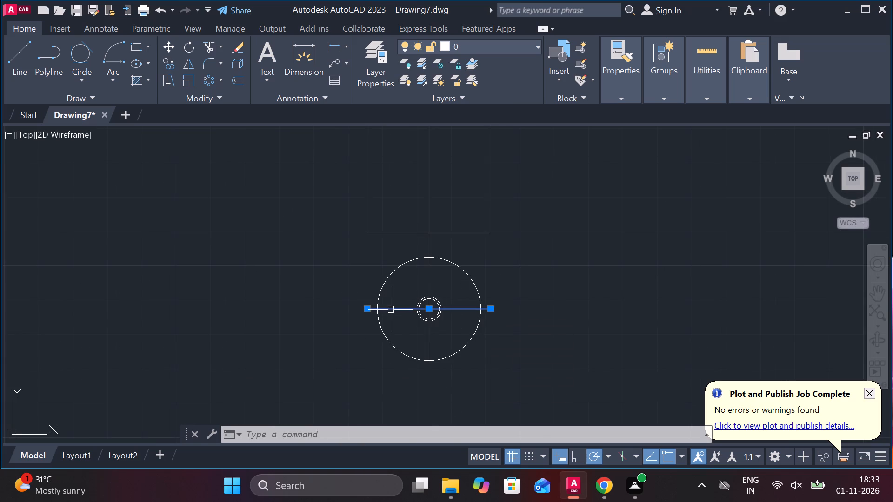
click(366, 308)
click(307, 306)
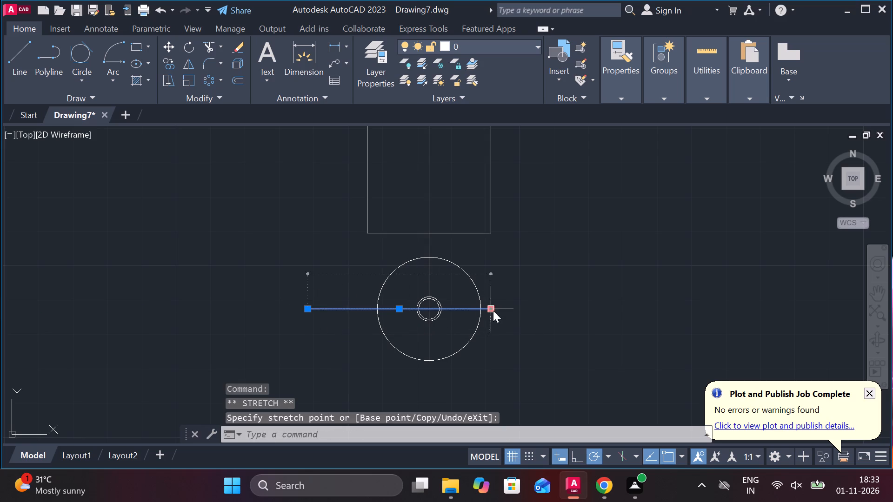
click(493, 310)
click(538, 310)
key(Escape)
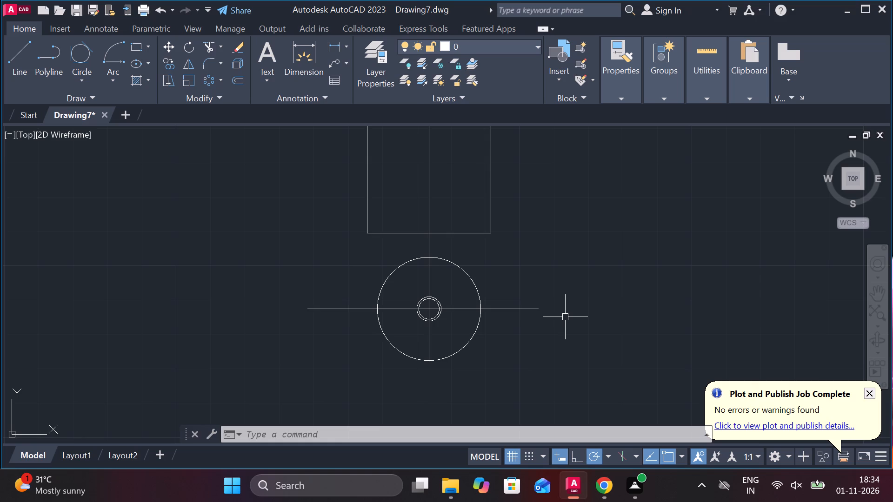
Draw a three-sided outline 16 wide and 27 deep below the body's bottom edge, starting 8 from its midpoint and centred on the vertical centre line.
scroll(484, 312, down, 1)
scroll(488, 309, up, 2)
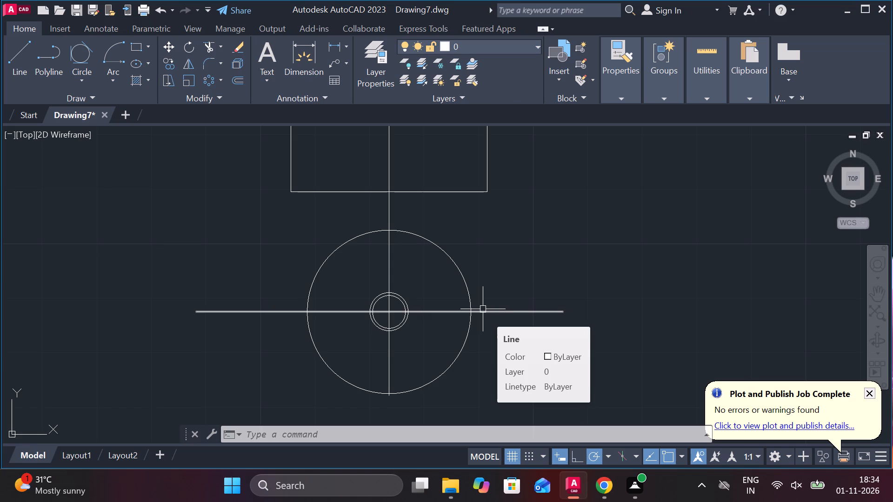
scroll(329, 334, up, 2)
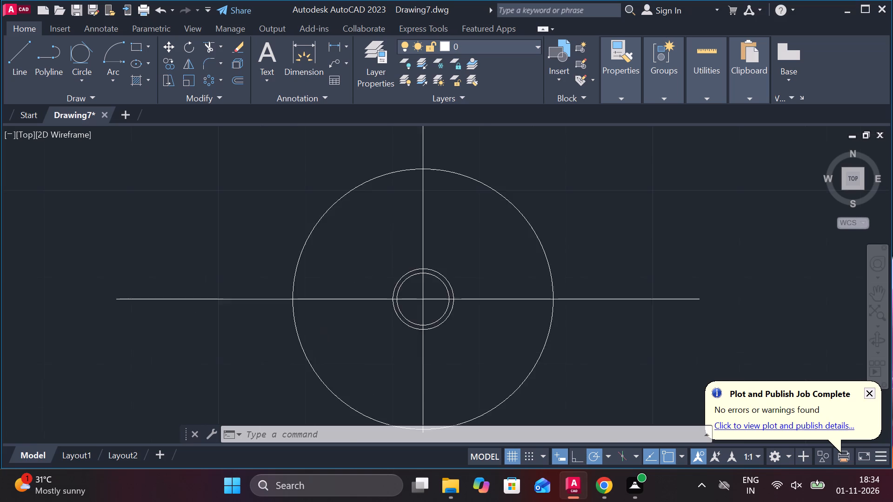
middle_drag(338, 339, 330, 329)
scroll(399, 330, down, 2)
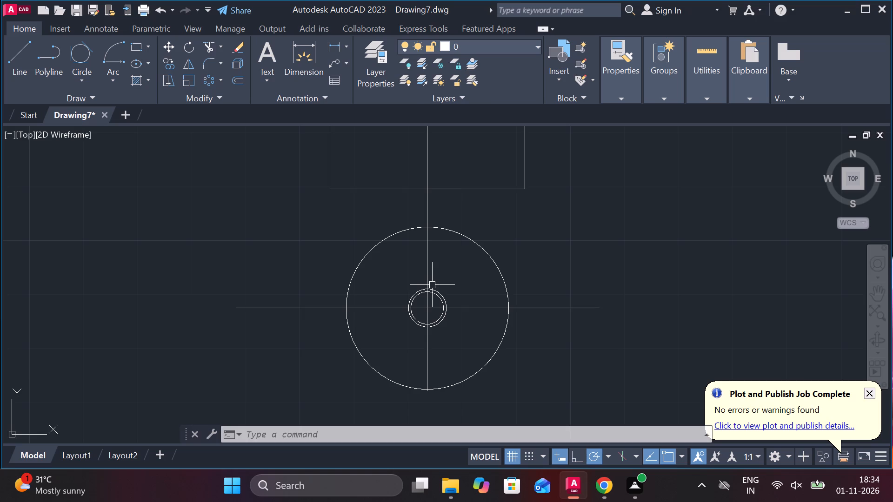
scroll(448, 284, down, 2)
scroll(452, 288, up, 1)
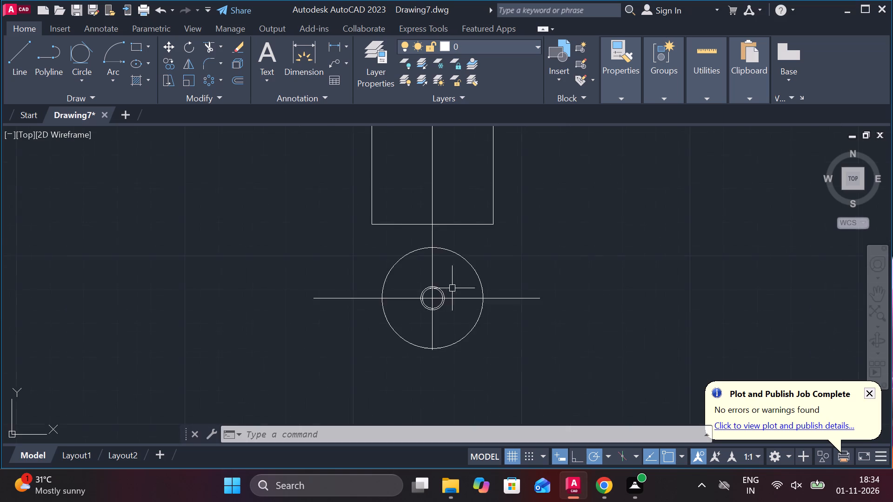
scroll(452, 288, up, 1)
middle_drag(453, 300, 443, 300)
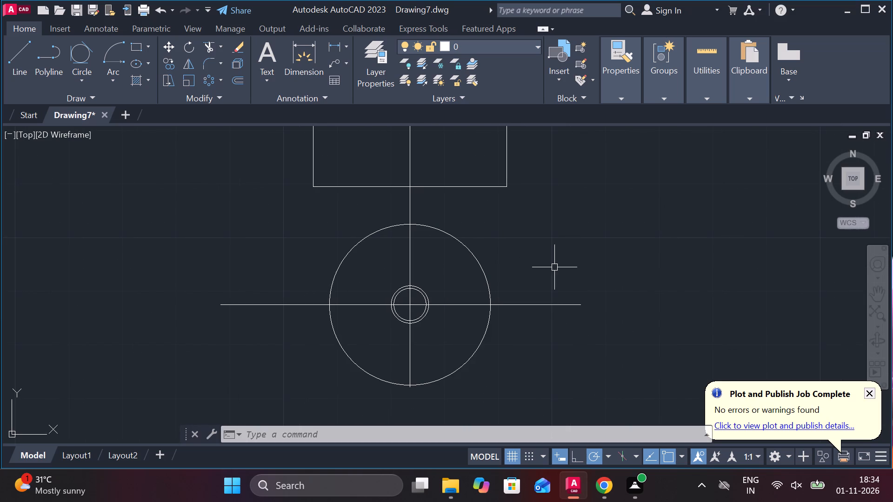
key(l)
key(Return)
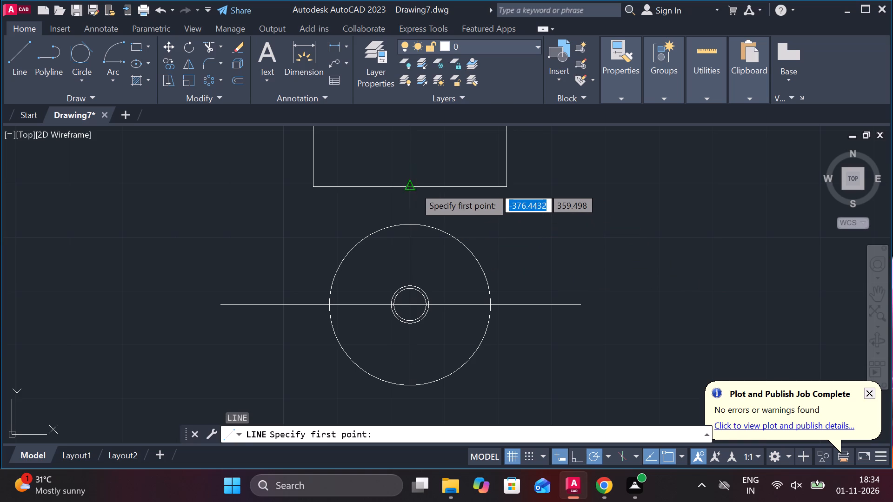
text(8)
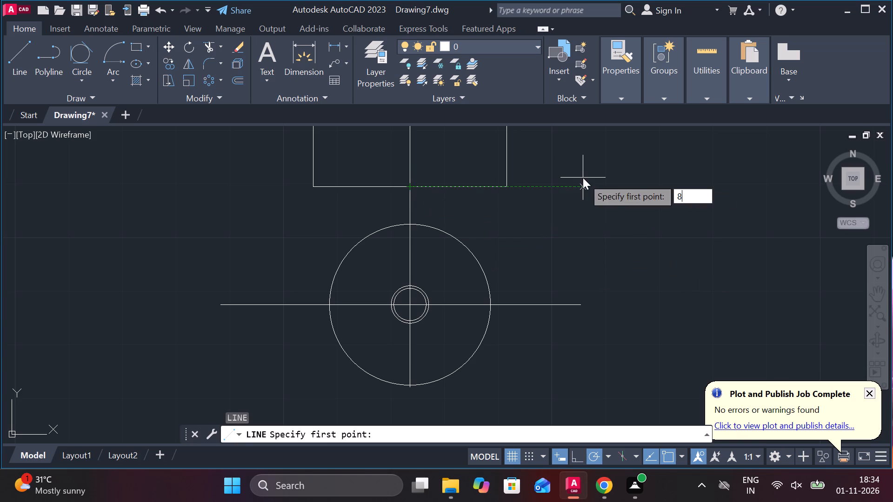
key(space)
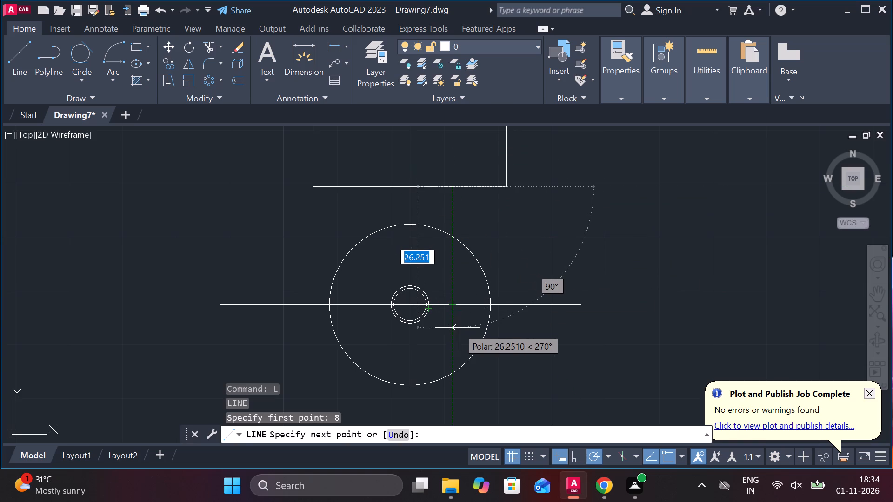
text(27)
key(space)
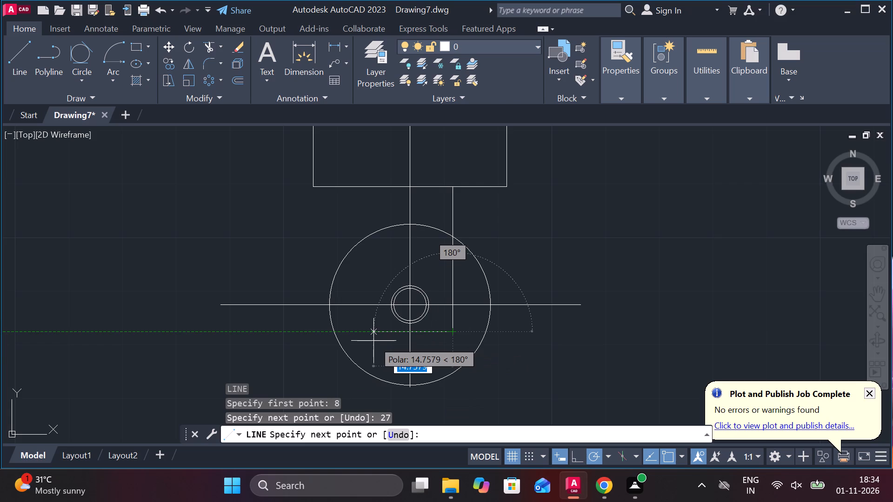
scroll(373, 341, up, 2)
key(1)
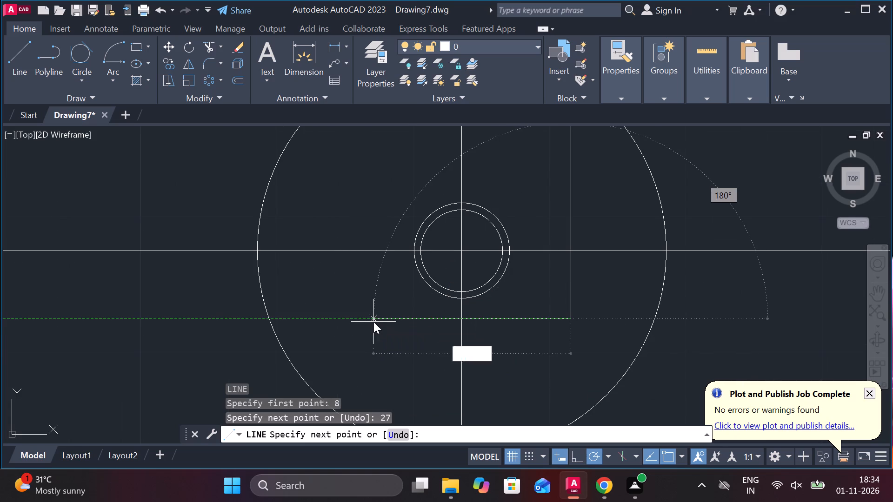
key(6)
key(Return)
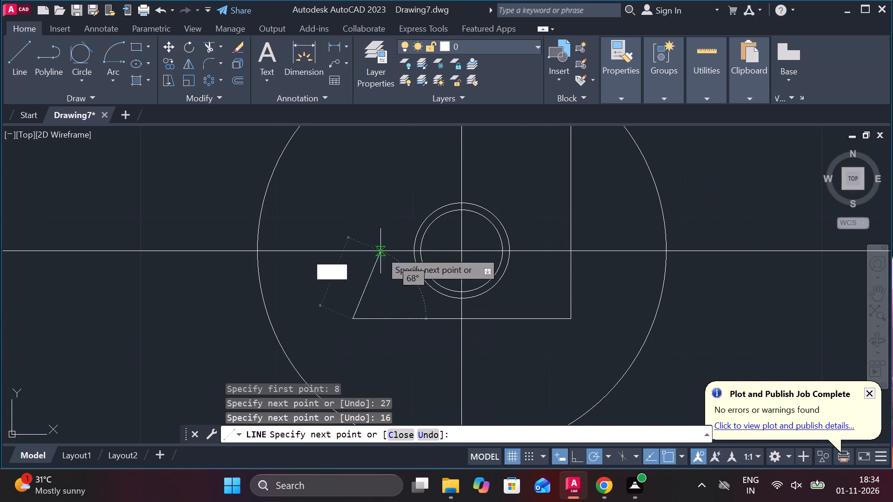
middle_drag(380, 262, 379, 324)
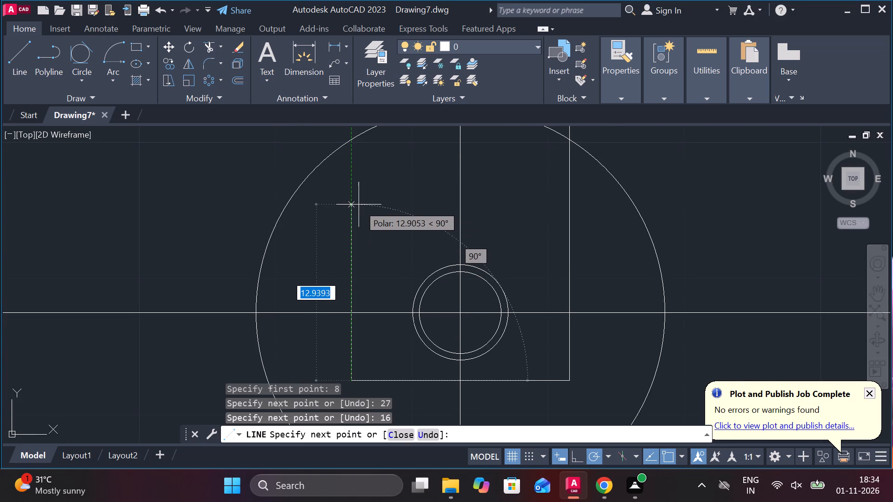
text(27)
key(space)
scroll(373, 212, down, 1)
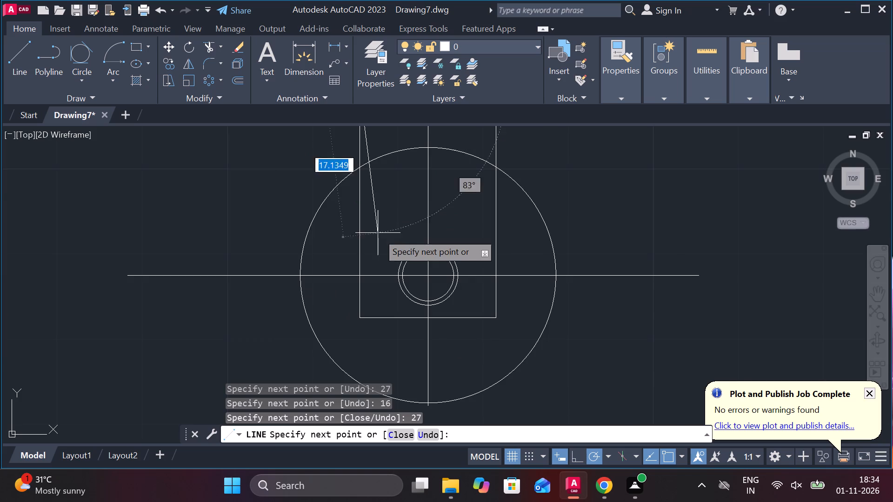
scroll(379, 234, down, 1)
key(Escape)
Change the linetype of the horizontal line through the copied circles below the body to CENTER2.
scroll(494, 229, down, 1)
middle_drag(534, 260, 492, 260)
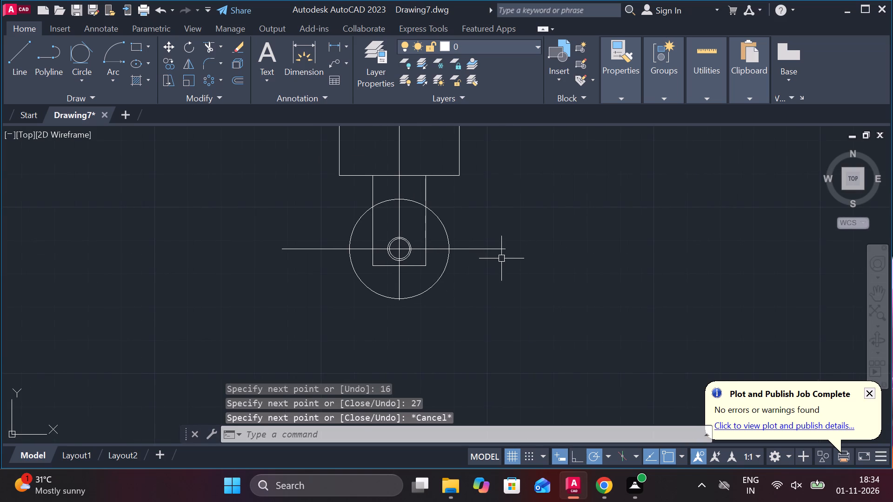
scroll(405, 212, up, 1)
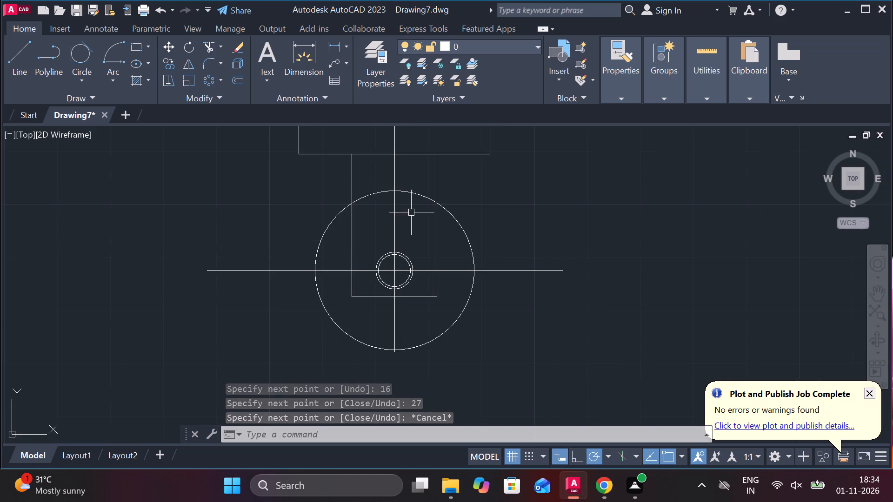
scroll(535, 270, down, 2)
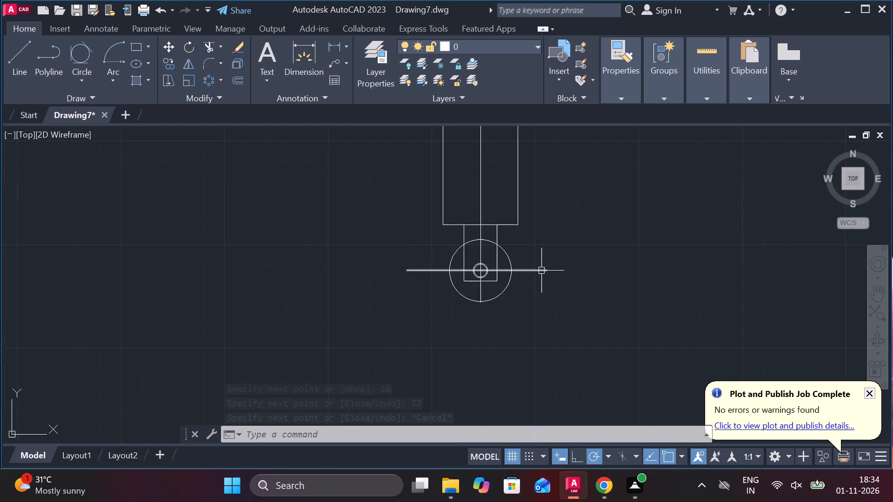
middle_drag(541, 274, 461, 278)
click(461, 275)
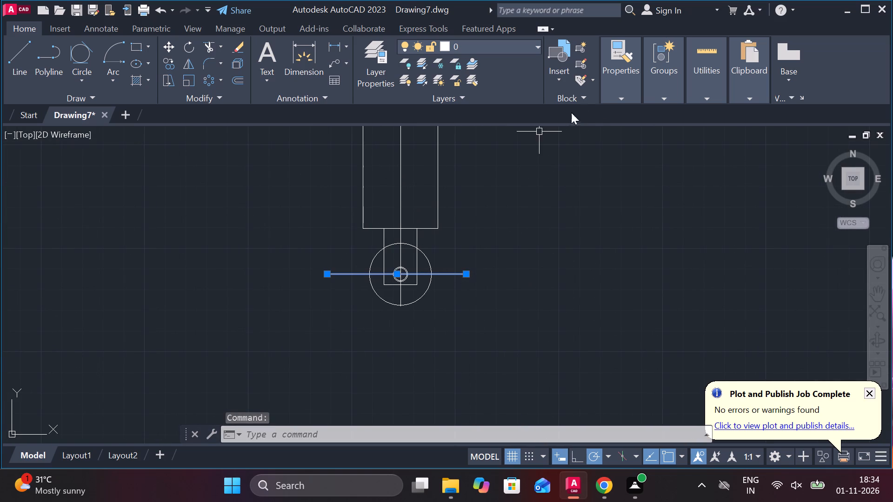
click(616, 96)
click(677, 143)
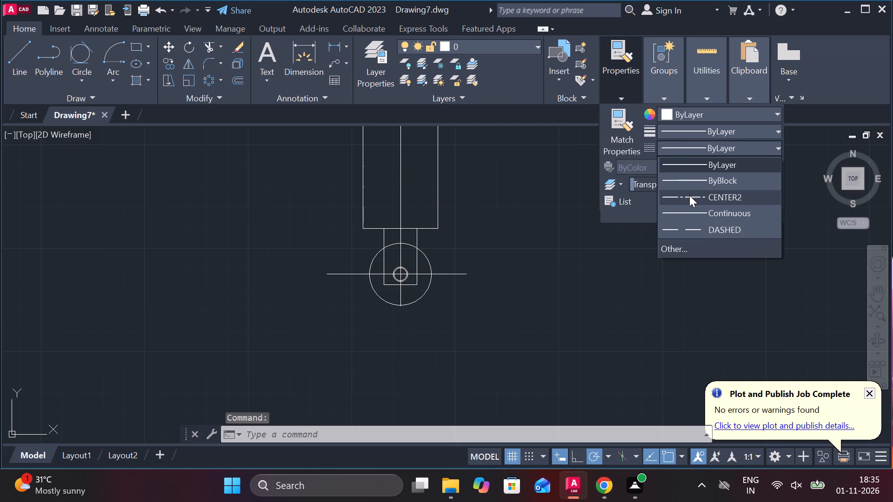
click(689, 195)
key(Escape)
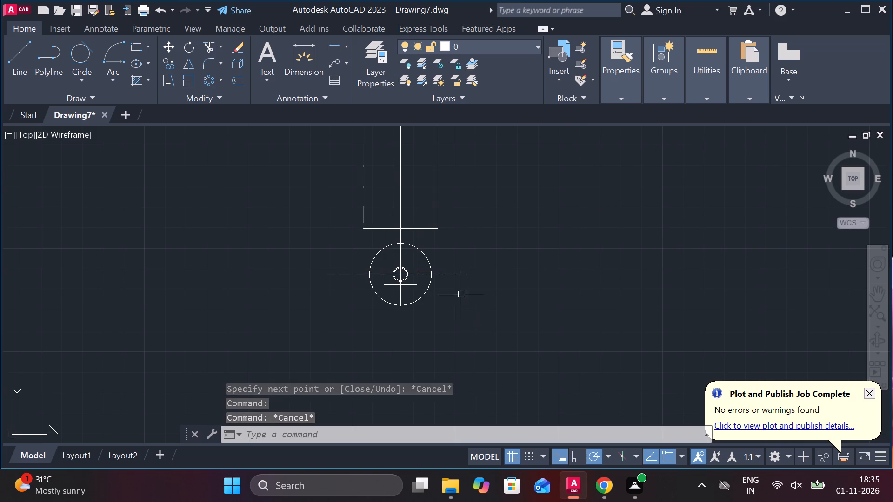
Draw a 23-long horizontal line rightward from the outer circle's top point, followed by a vertical line about 12 upward from its end.
scroll(436, 257, up, 1)
middle_click(443, 272)
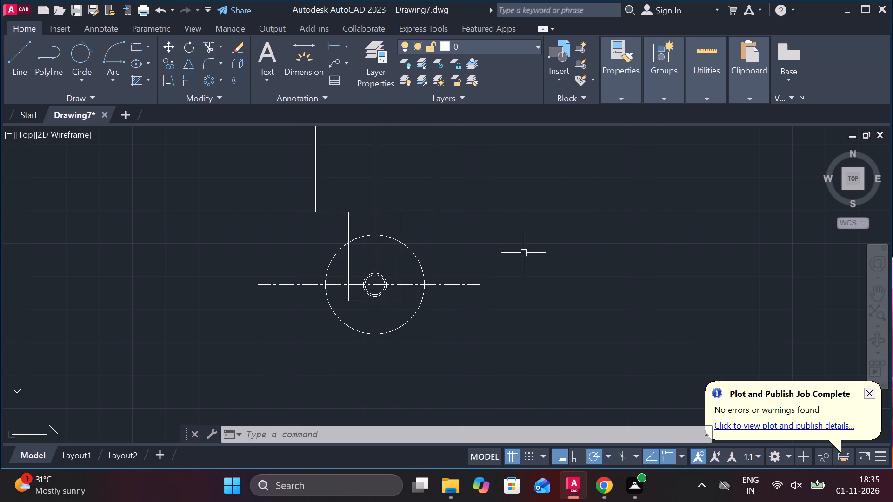
key(l)
key(Return)
click(377, 234)
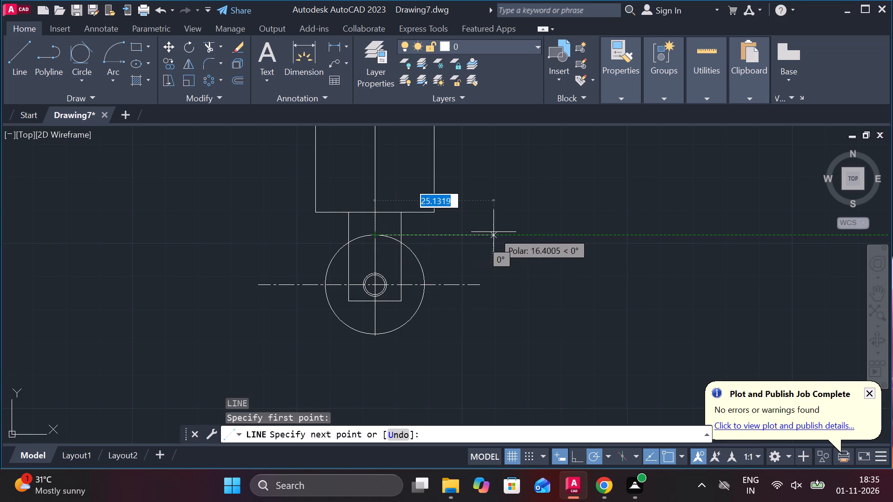
text(23)
key(space)
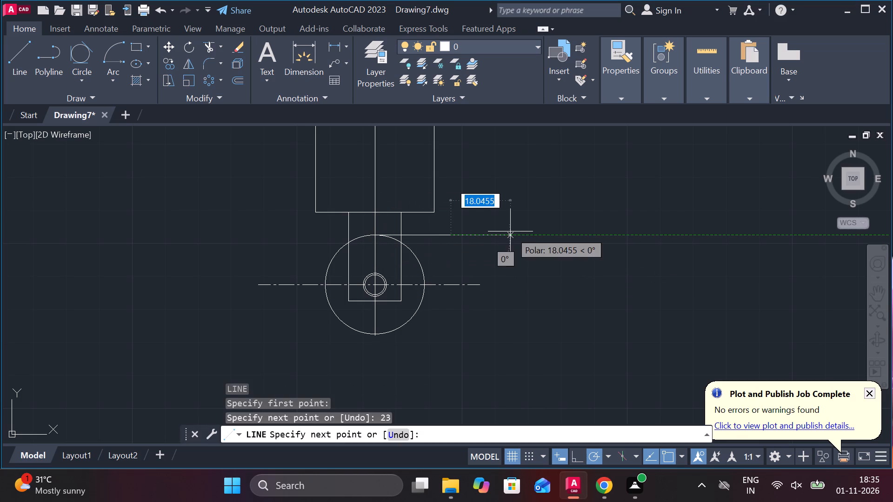
scroll(449, 221, up, 2)
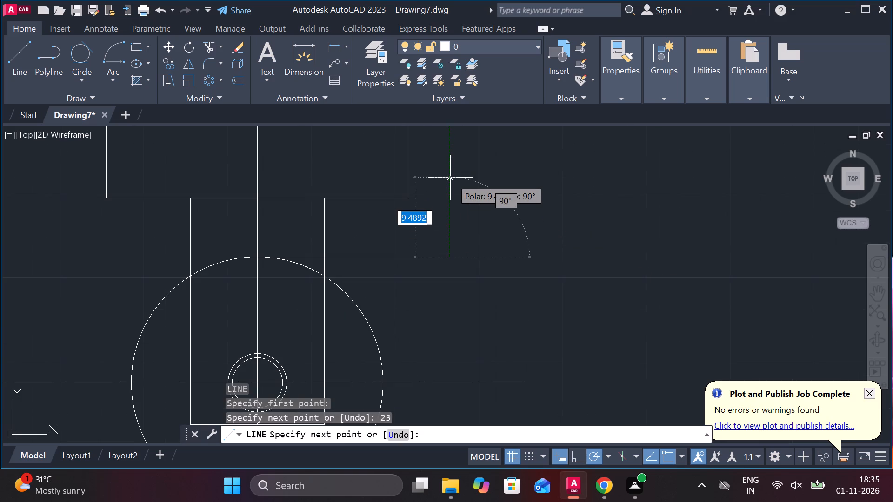
click(453, 152)
key(Escape)
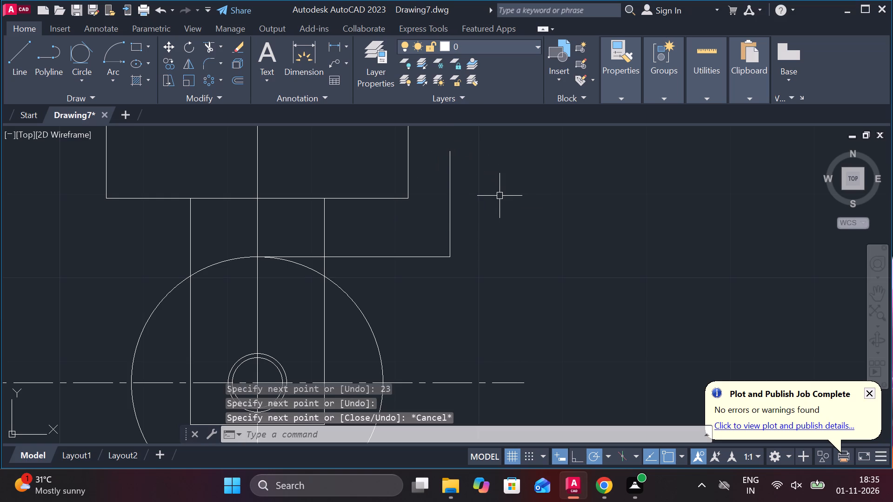
Draw a horizontal line from the body's bottom-right corner to just past the new vertical line.
key(l)
key(Return)
click(412, 202)
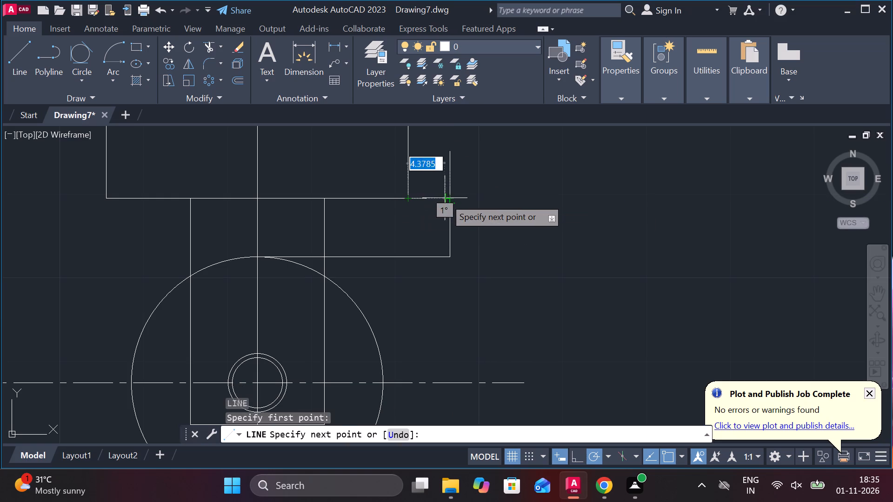
click(474, 198)
key(Escape)
Trim the horizontal overshoot and all of the vertical line, leaving two horizontal lines with aligned right ends.
text(TR)
key(space)
click(453, 189)
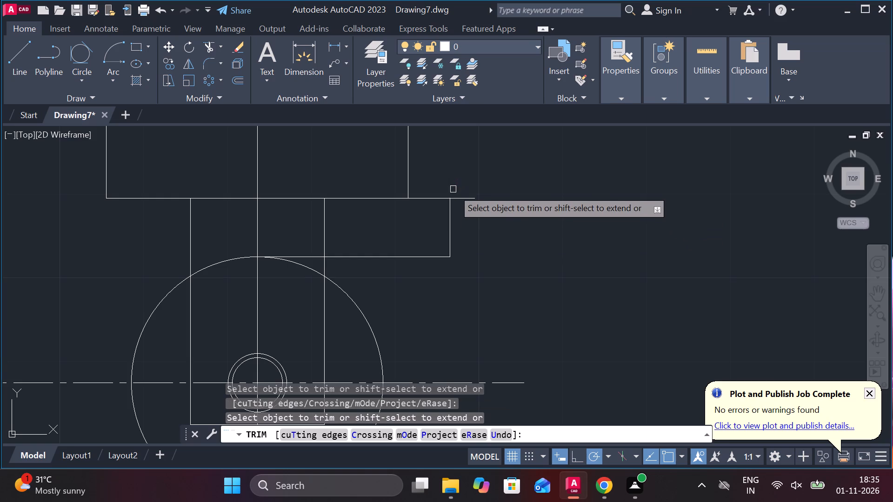
click(459, 198)
click(451, 216)
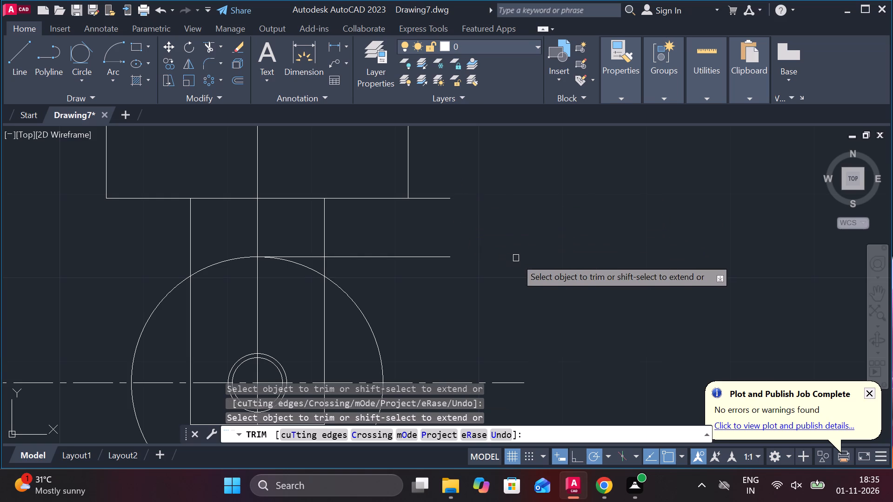
scroll(516, 258, down, 1)
middle_drag(524, 272, 511, 213)
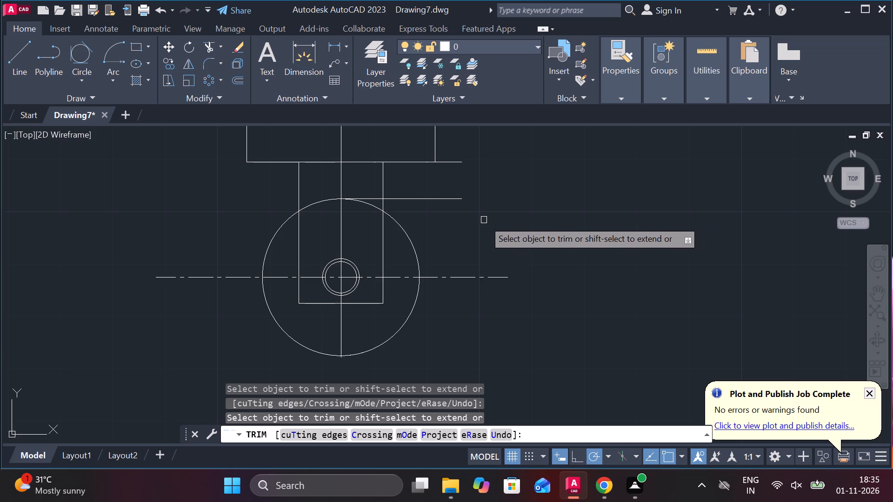
scroll(488, 237, down, 1)
key(Escape)
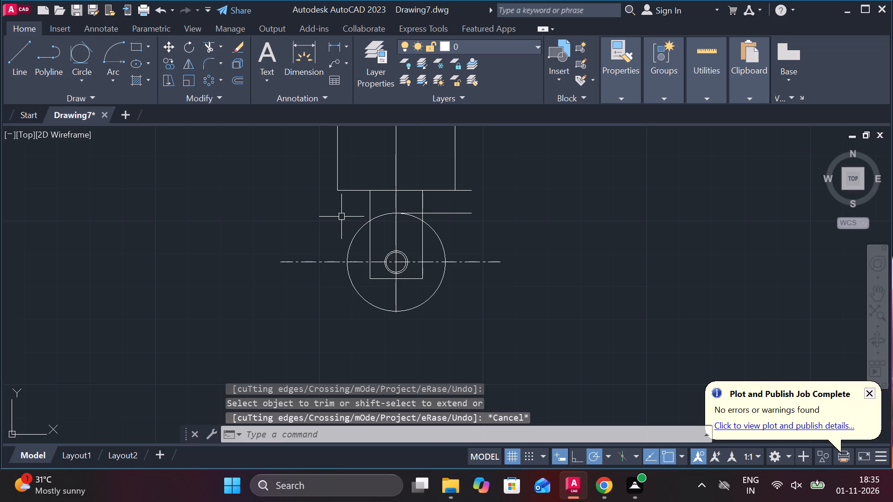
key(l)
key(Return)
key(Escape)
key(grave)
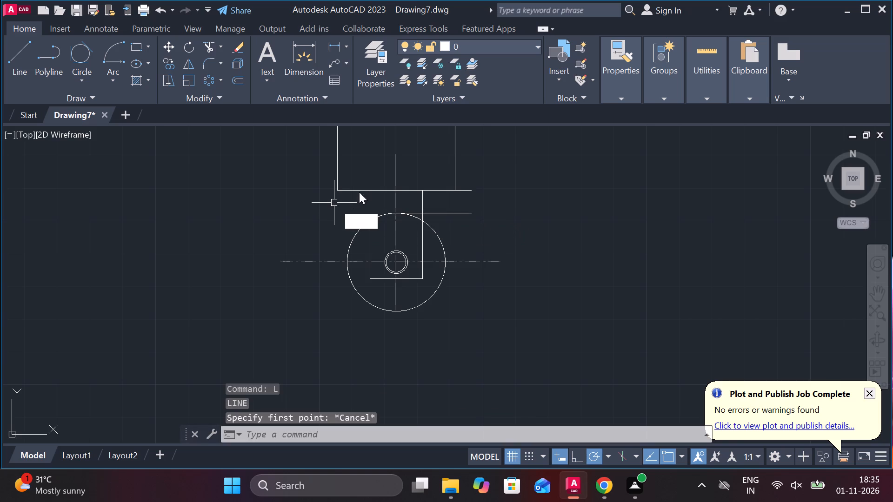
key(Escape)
Offset the body's bottom edge downward by 88.
click(357, 190)
key(o)
key(Return)
key(Return)
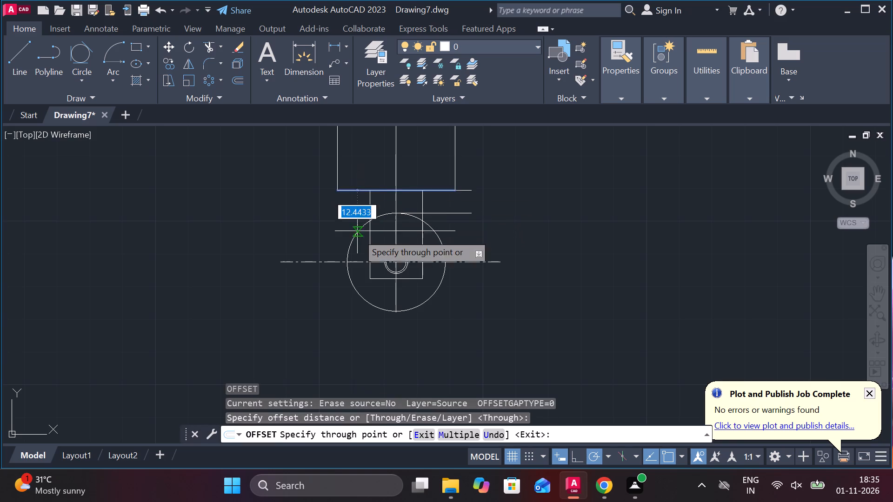
middle_drag(358, 255, 355, 190)
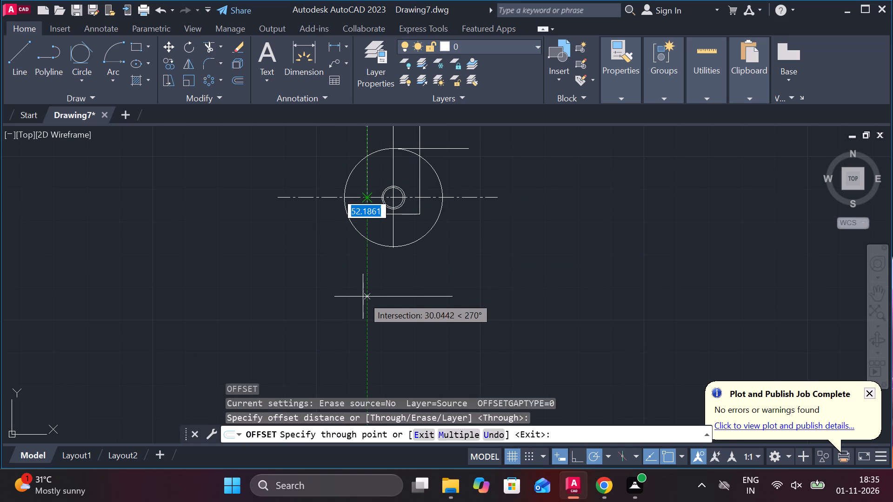
text(88)
key(space)
scroll(378, 308, down, 2)
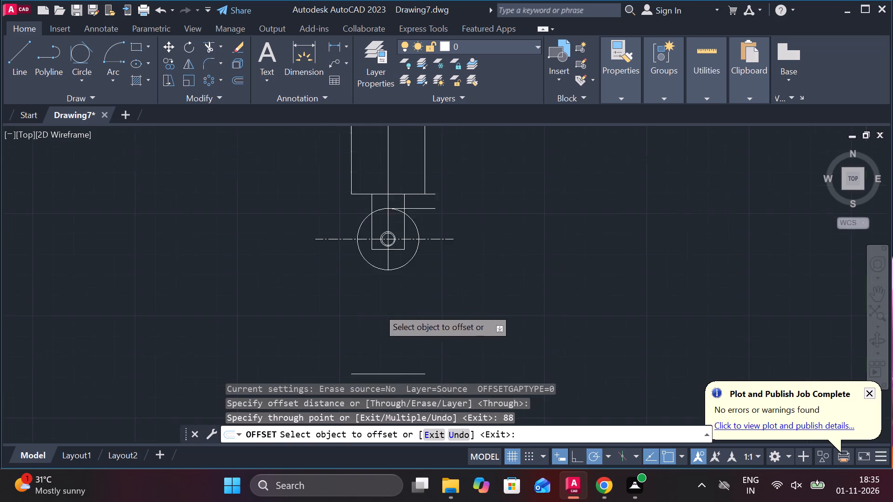
middle_drag(386, 313, 368, 252)
scroll(364, 283, up, 2)
key(Escape)
Lengthen the new offset line at both ends, well past the body's width and farther on the right side.
click(364, 296)
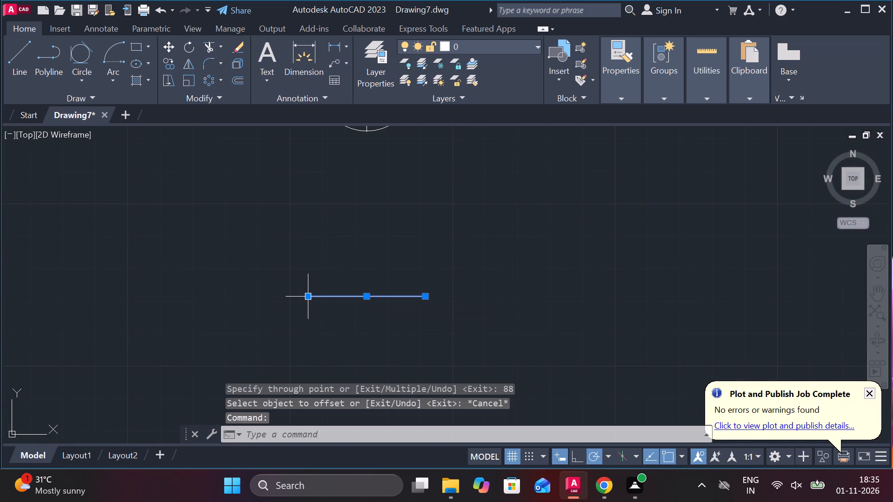
click(306, 298)
click(202, 290)
click(425, 297)
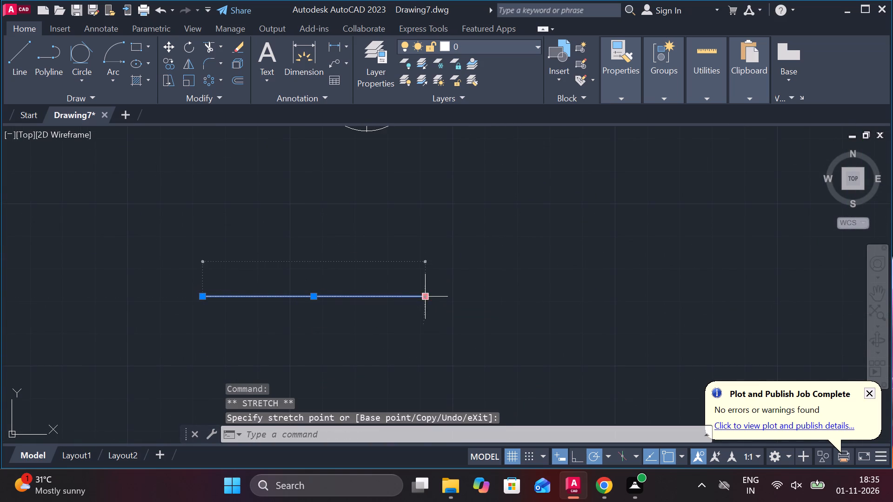
click(644, 296)
key(Escape)
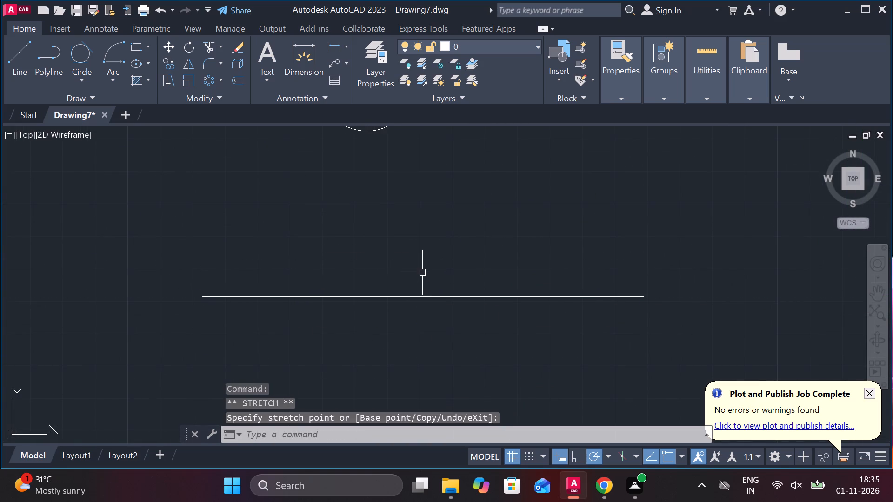
Stretch the bottom end of the assembly's vertical centre line down past the lengthened offset line.
middle_drag(422, 273, 424, 280)
scroll(424, 280, down, 1)
click(389, 187)
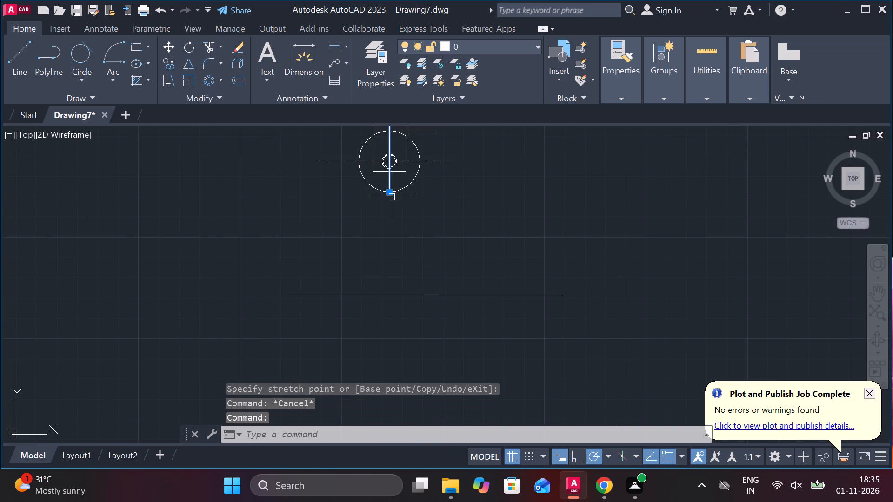
click(391, 193)
click(397, 341)
key(Escape)
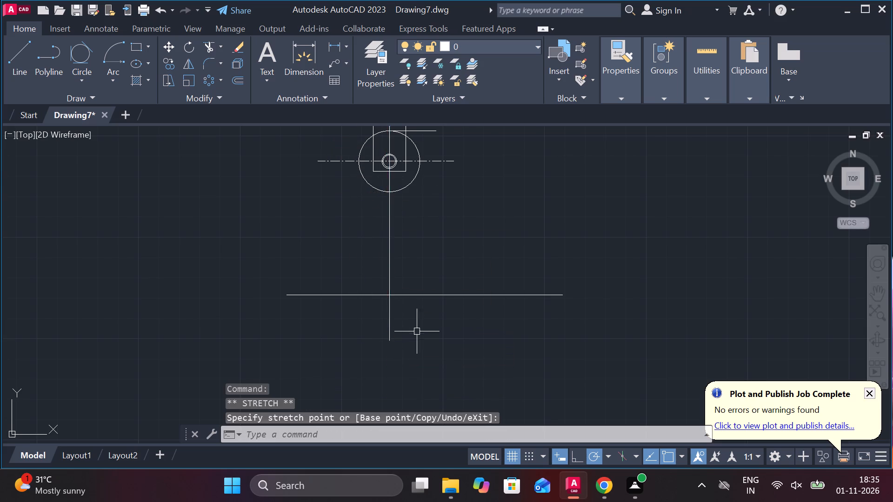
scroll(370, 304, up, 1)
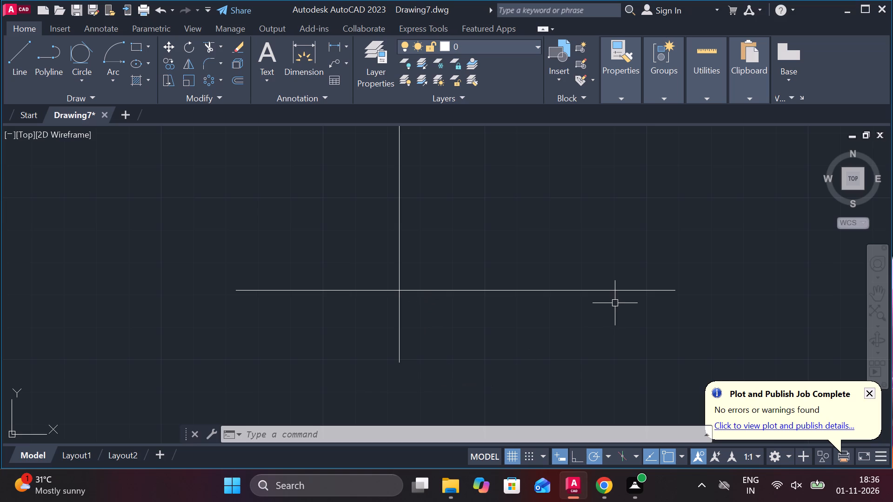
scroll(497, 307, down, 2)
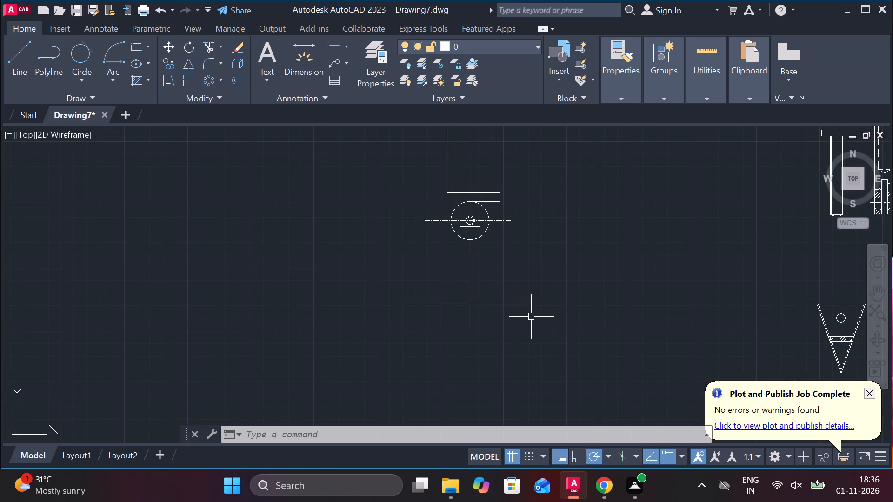
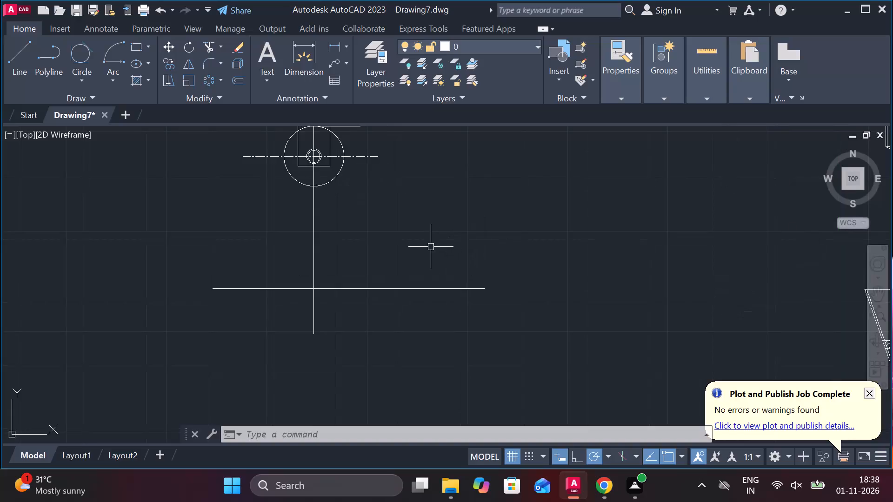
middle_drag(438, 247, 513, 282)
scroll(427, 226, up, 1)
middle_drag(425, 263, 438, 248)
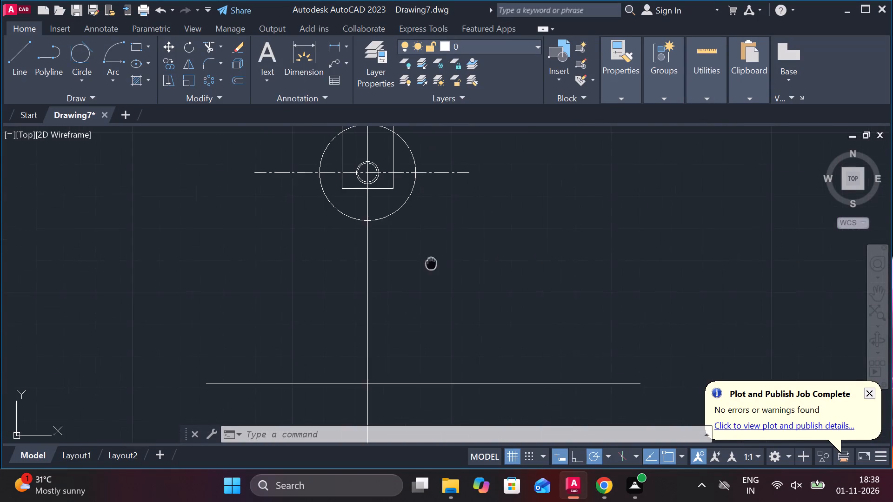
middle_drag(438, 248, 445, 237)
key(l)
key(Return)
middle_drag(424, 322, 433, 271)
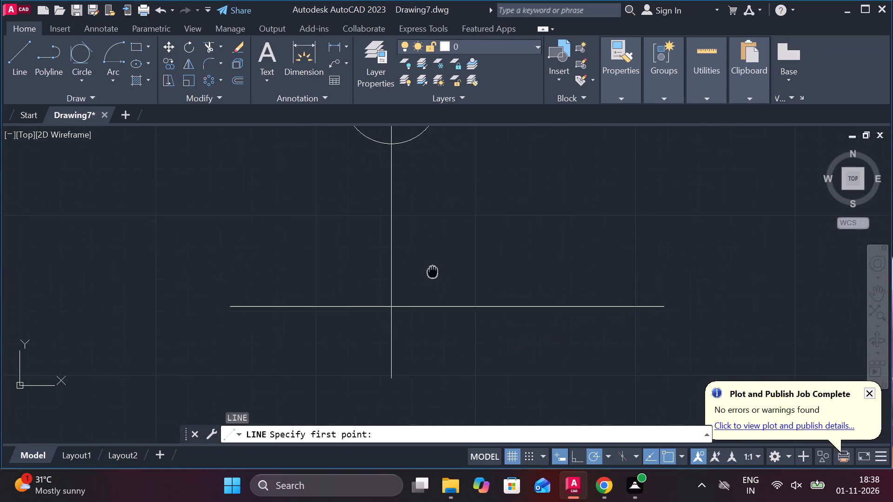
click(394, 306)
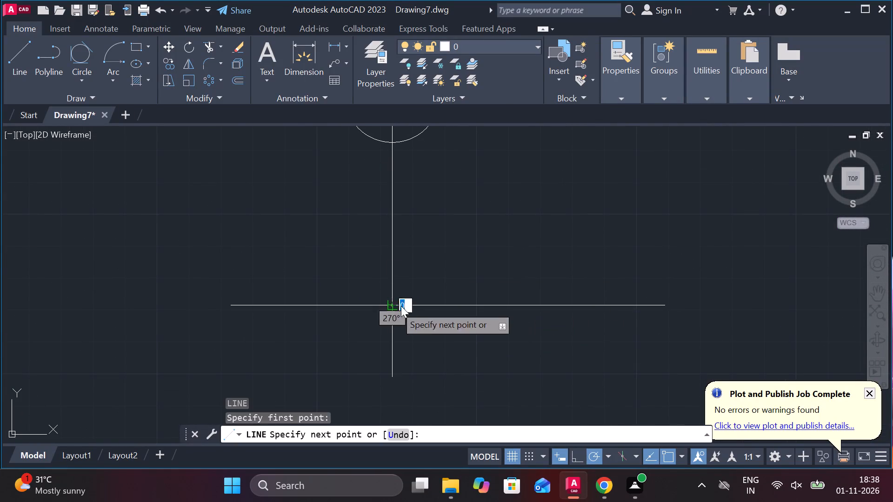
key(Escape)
Copy the wheel's three concentric circles from their centre to the intersection of the vertical centre line and the lower horizontal line.
middle_drag(476, 250, 488, 343)
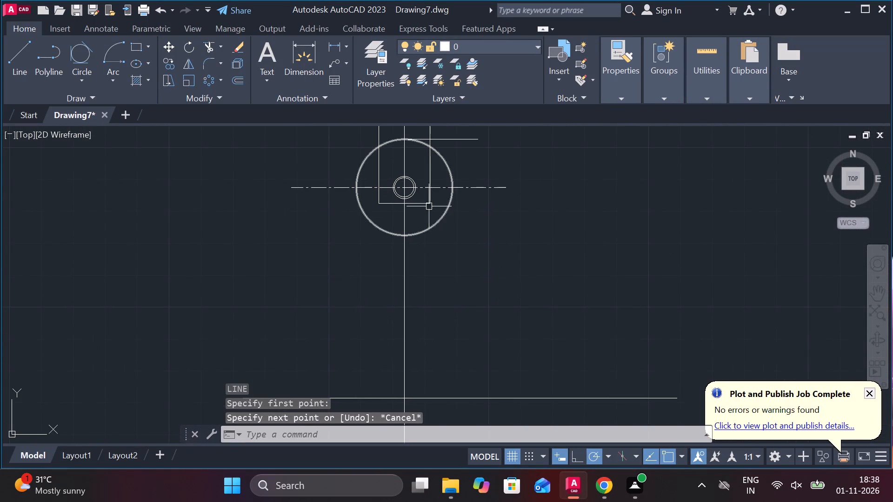
scroll(412, 185, up, 3)
click(413, 184)
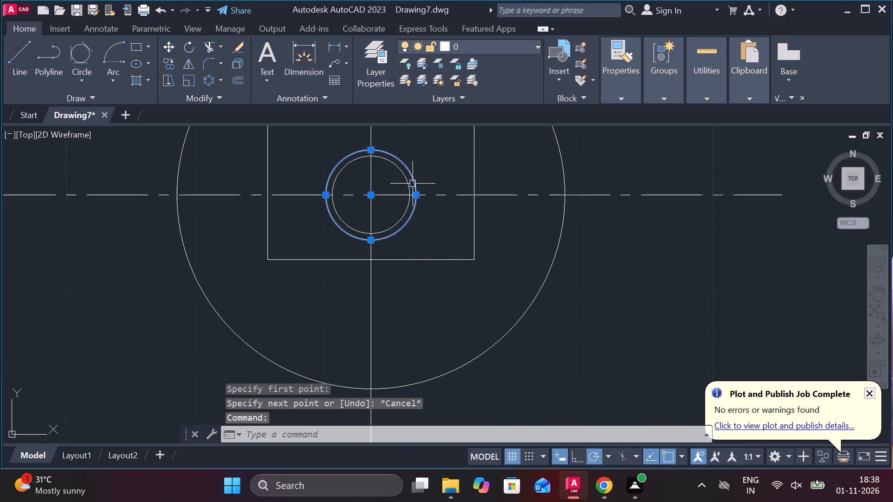
click(407, 179)
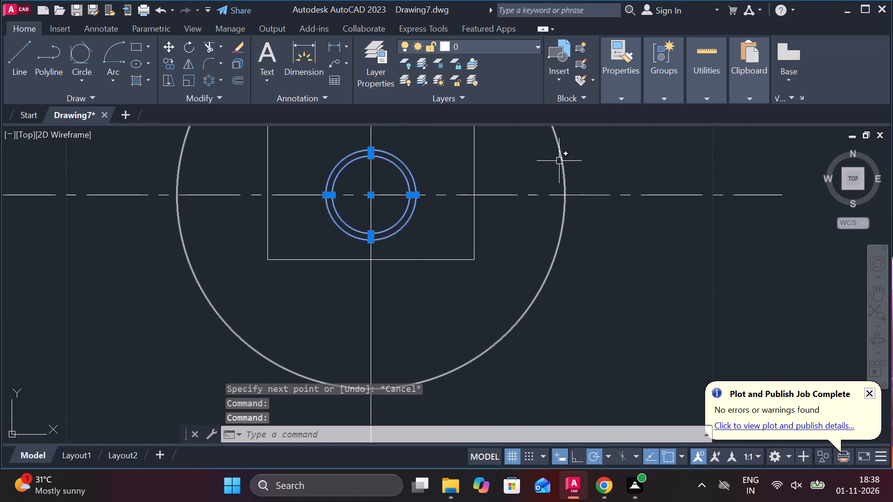
click(559, 160)
text(CO)
key(Return)
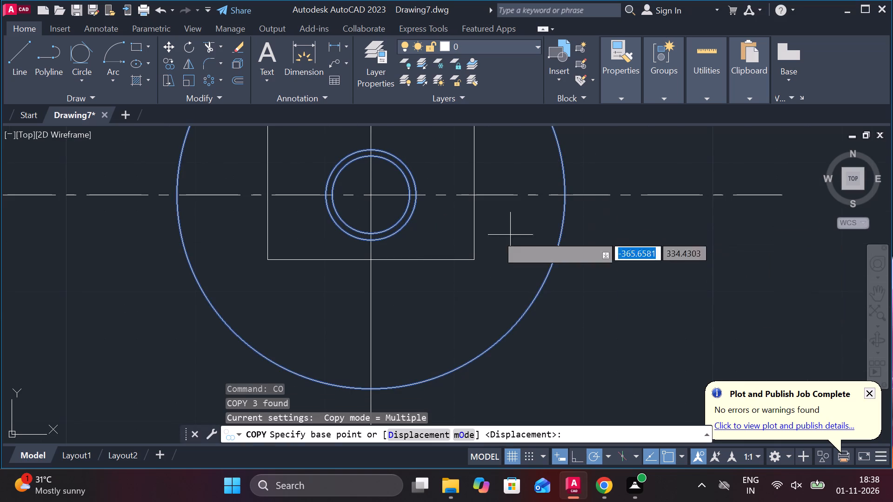
scroll(368, 196, up, 2)
click(371, 192)
scroll(371, 192, down, 4)
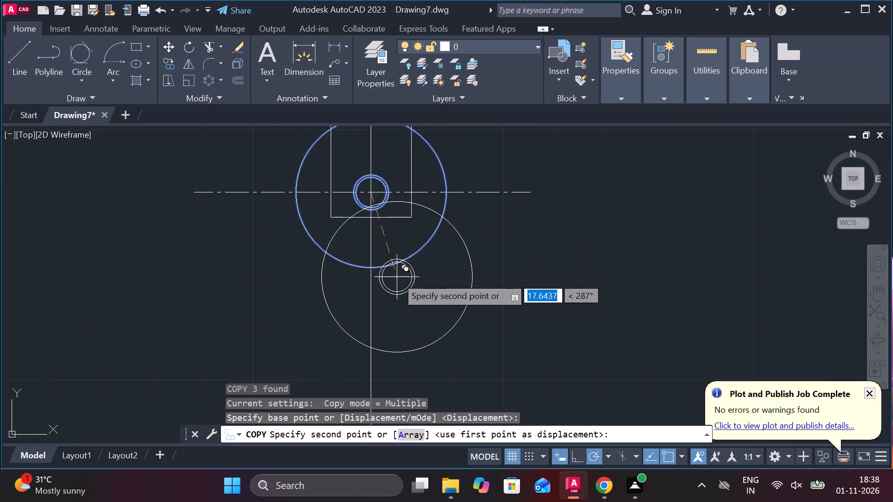
middle_drag(397, 277, 411, 147)
scroll(433, 88, down, 1)
middle_drag(432, 251, 442, 142)
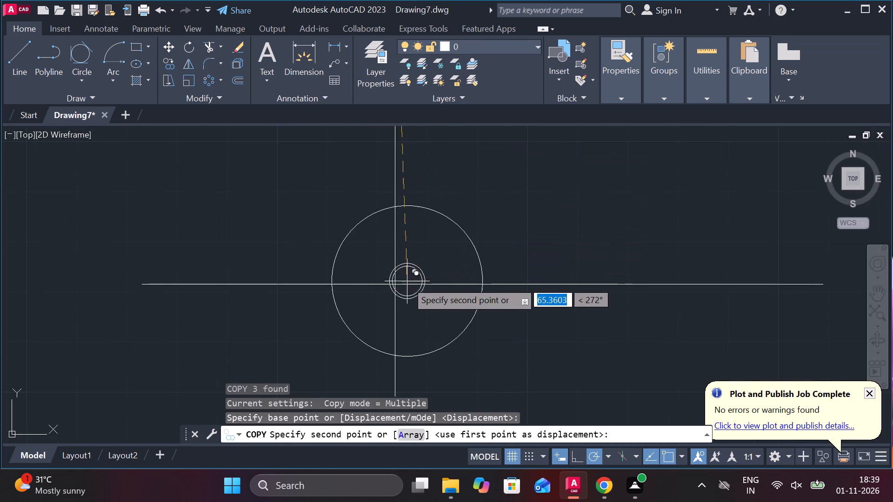
click(399, 285)
key(Escape)
Copy the lower set of three concentric circles 19 to each side along the horizontal line.
scroll(477, 255, down, 3)
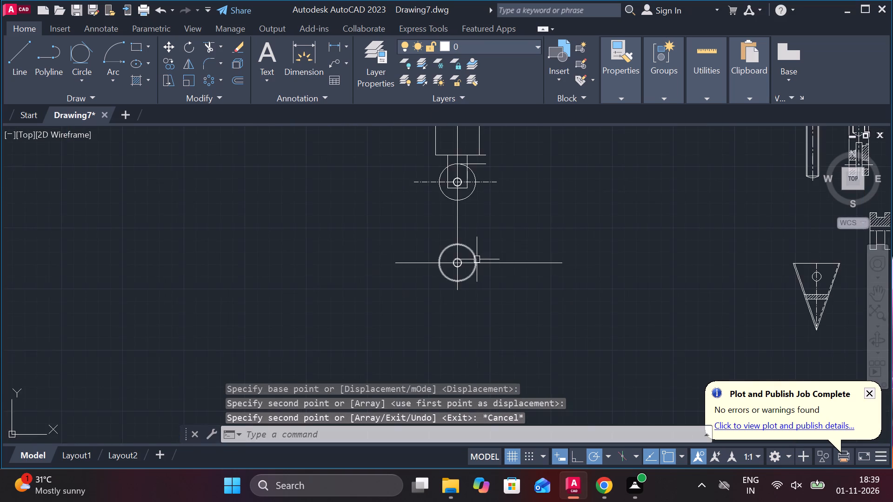
scroll(474, 257, up, 2)
click(465, 244)
scroll(451, 277, up, 3)
click(402, 278)
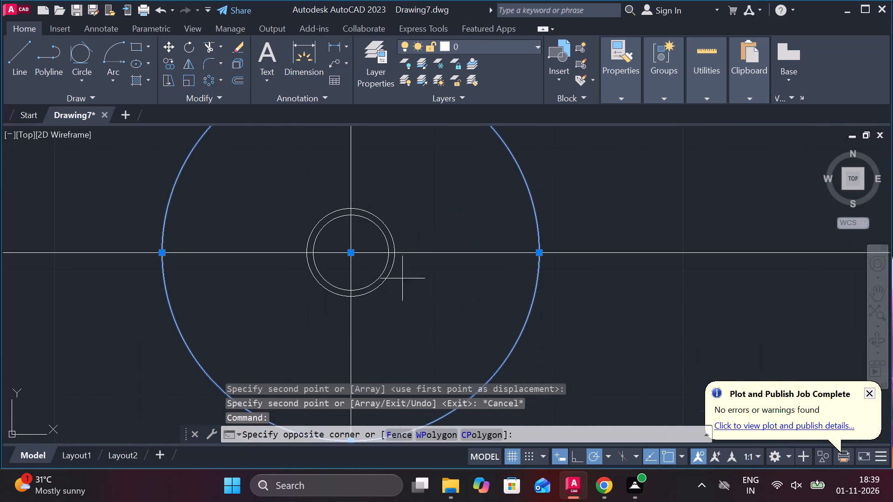
click(385, 266)
text(CO)
key(Return)
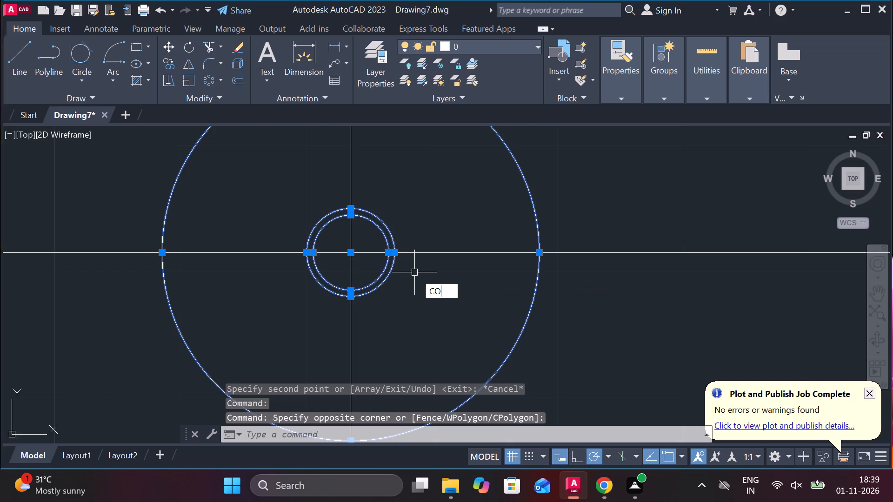
click(352, 252)
scroll(354, 252, down, 3)
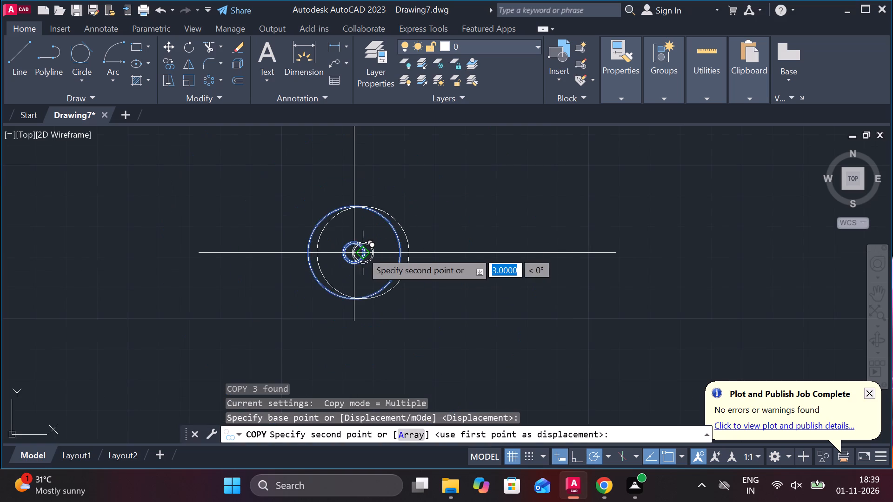
scroll(431, 259, down, 1)
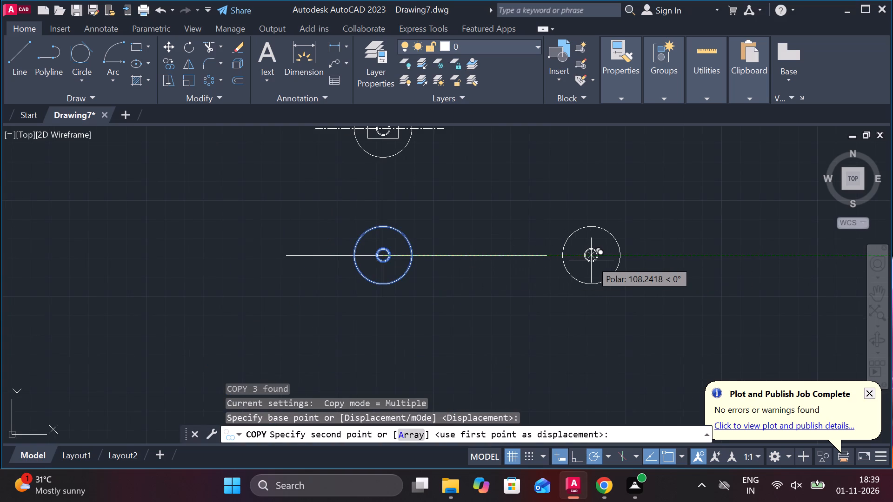
text(19)
key(Return)
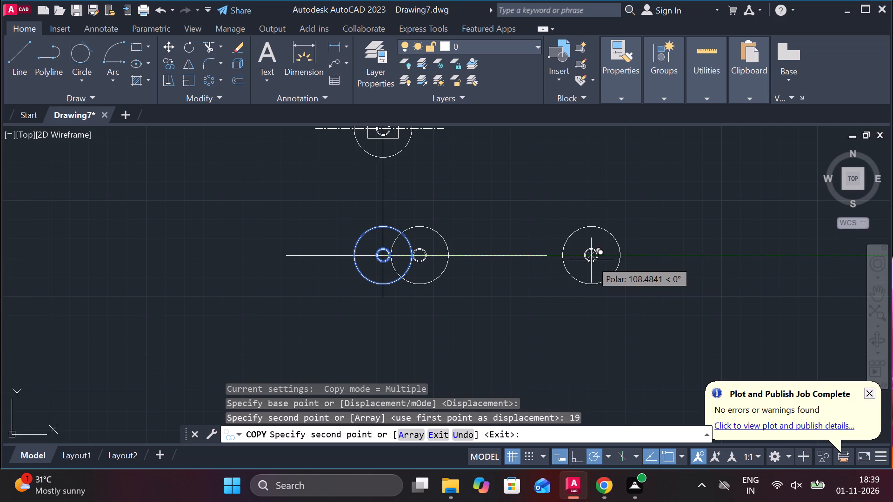
text(19)
key(Return)
key(Escape)
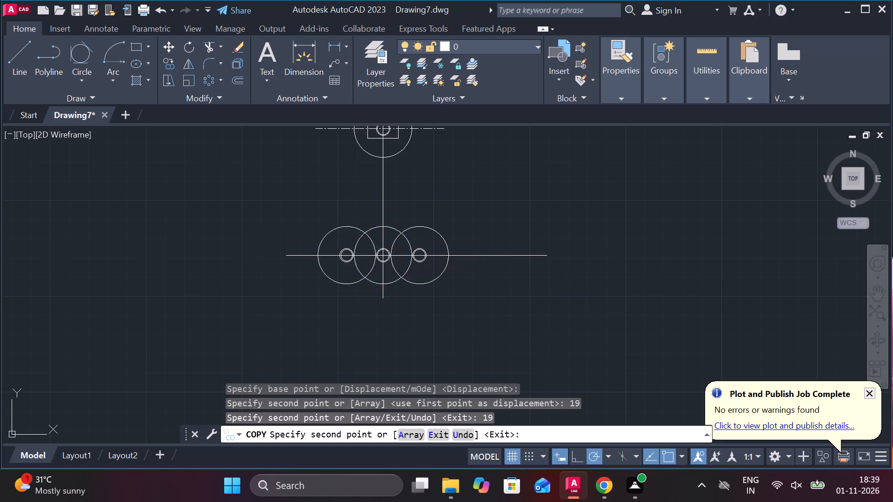
Erase the middle set of three concentric circles on the vertical centre line.
scroll(369, 233, up, 3)
click(379, 211)
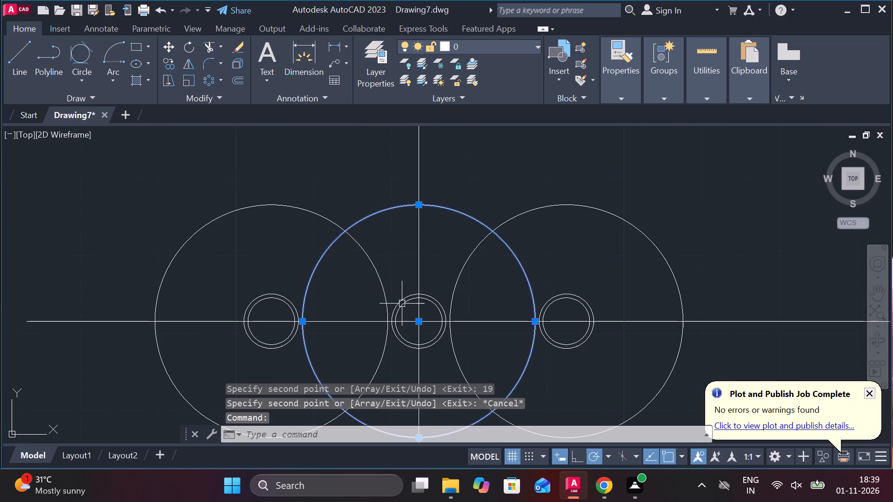
click(402, 304)
click(402, 300)
click(404, 301)
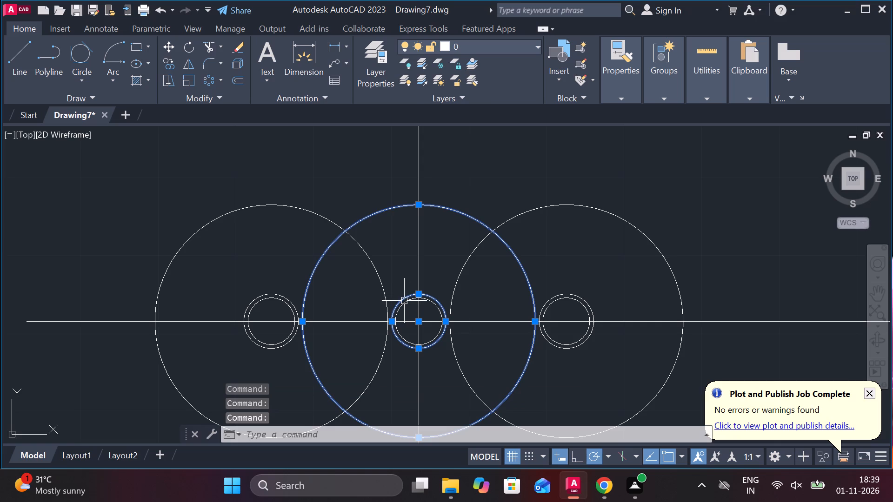
click(411, 303)
text(E)
key(space)
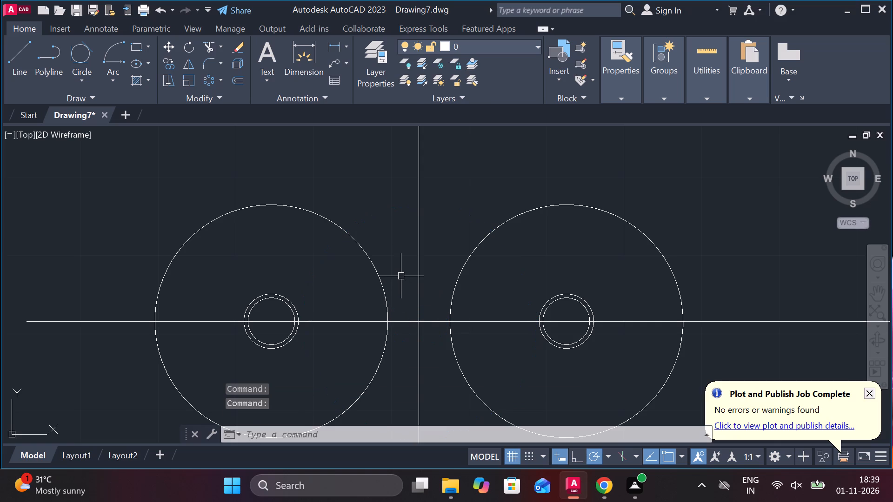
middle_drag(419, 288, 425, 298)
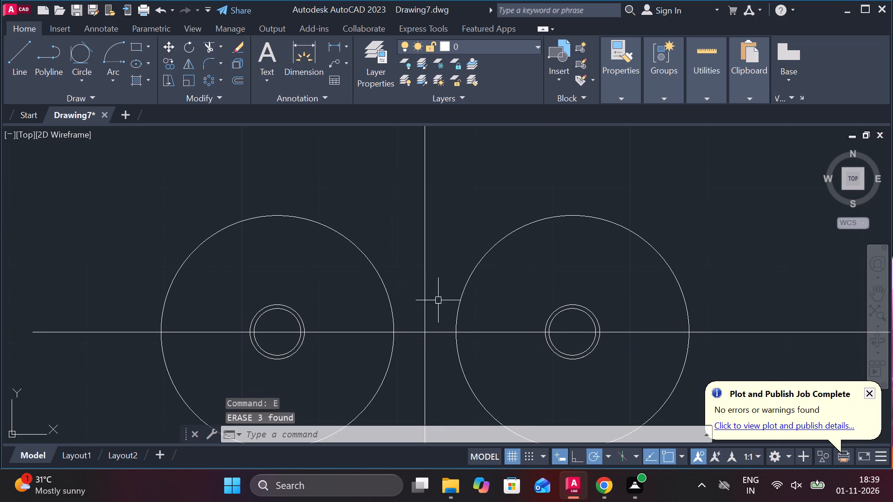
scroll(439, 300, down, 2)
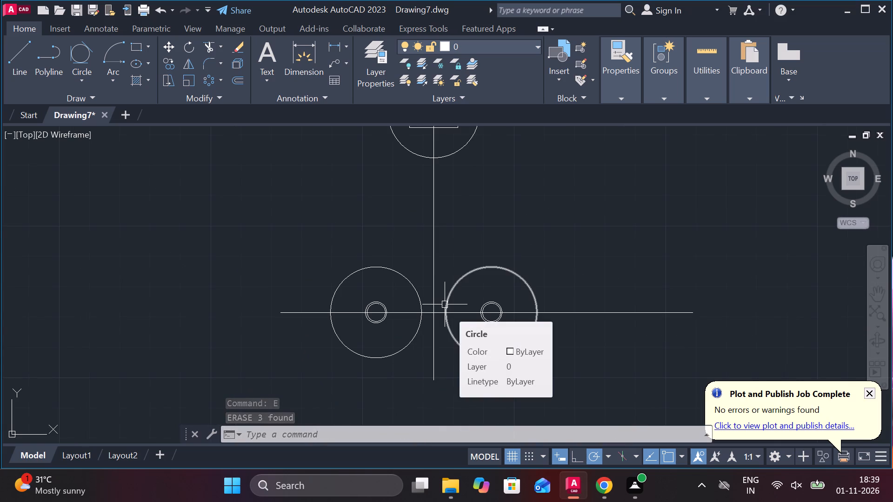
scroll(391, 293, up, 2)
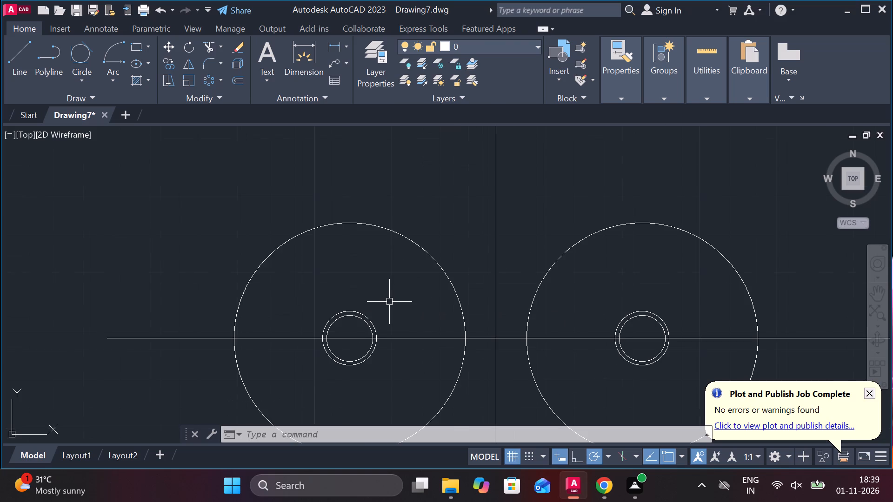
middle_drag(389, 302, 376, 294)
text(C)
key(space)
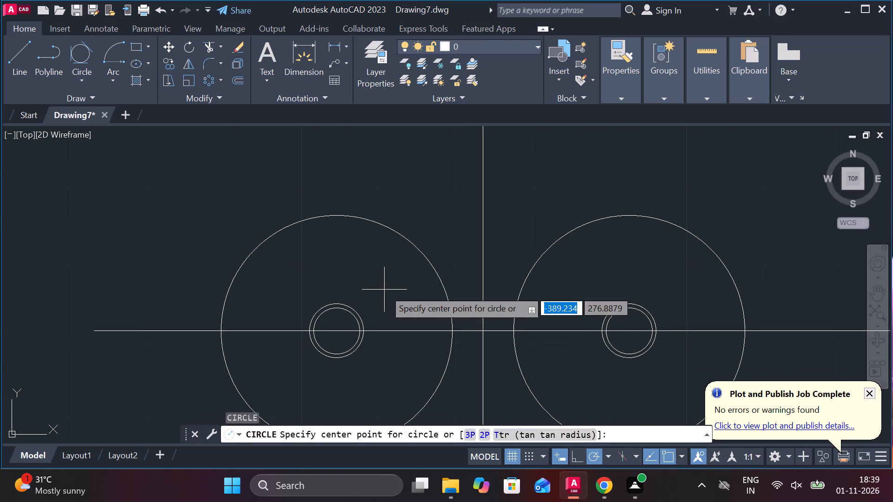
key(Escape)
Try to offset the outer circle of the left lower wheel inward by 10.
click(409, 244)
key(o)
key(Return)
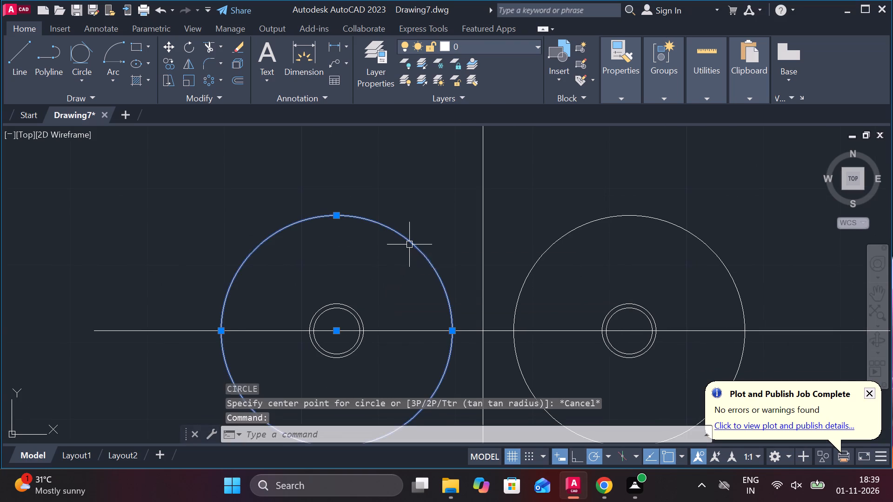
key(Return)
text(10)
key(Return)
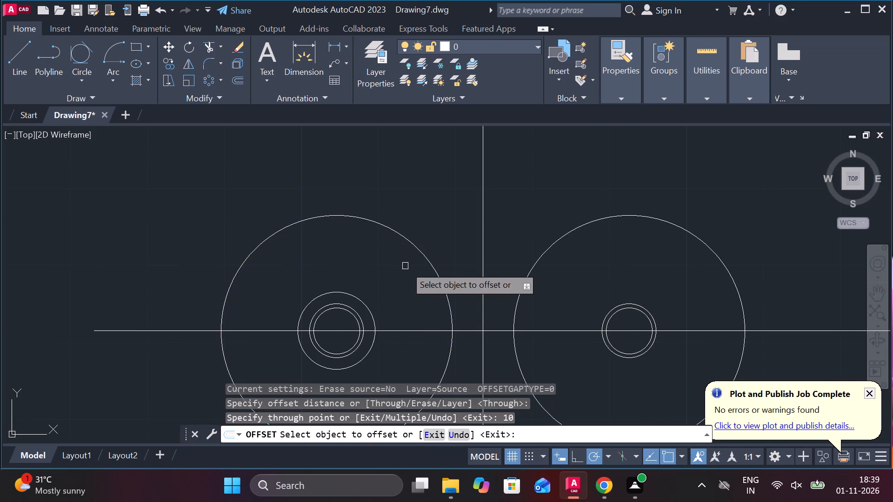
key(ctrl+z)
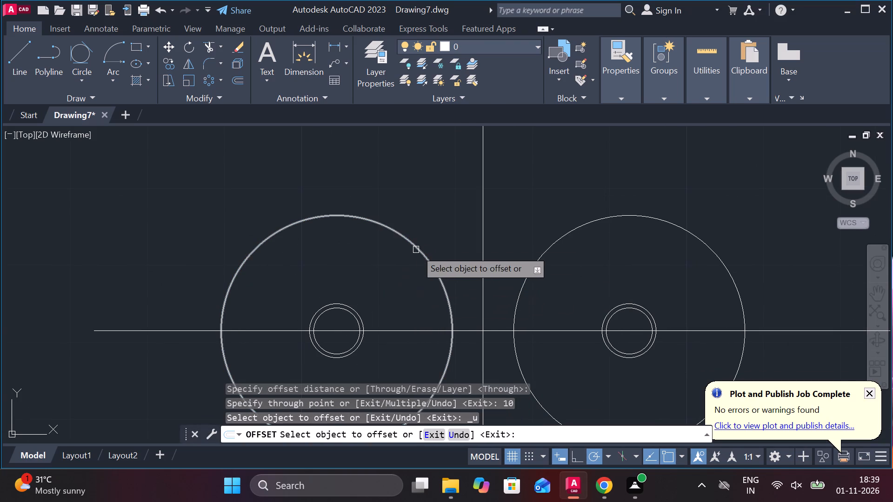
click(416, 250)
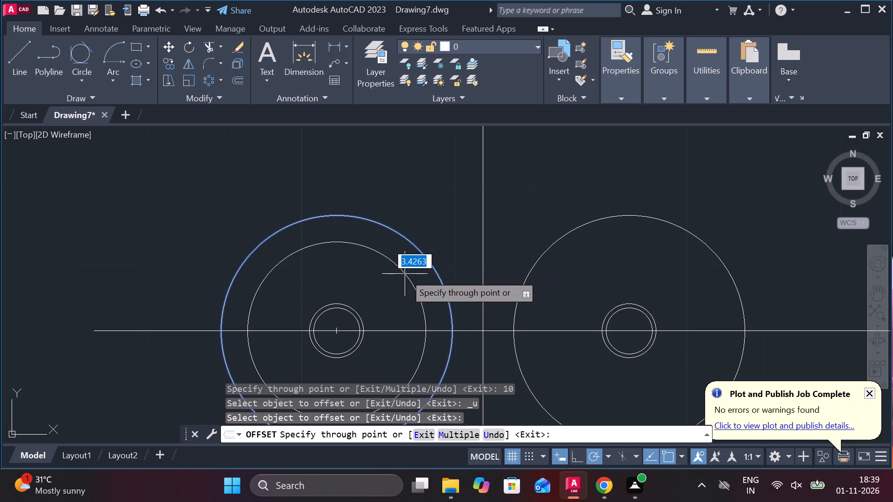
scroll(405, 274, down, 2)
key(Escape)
Draw a circle of diameter 20 concentric with the left lower wheel.
middle_click(406, 277)
scroll(406, 277, up, 1)
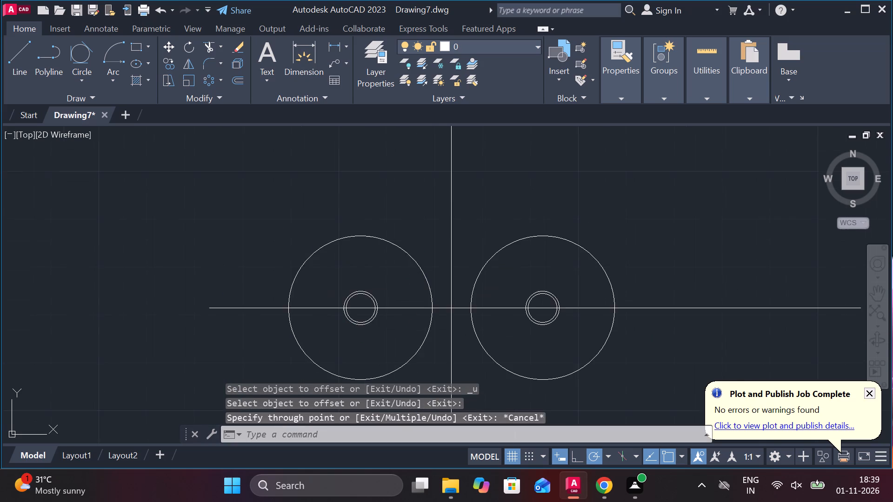
middle_drag(407, 277, 385, 271)
scroll(377, 289, up, 1)
middle_drag(377, 289, 368, 242)
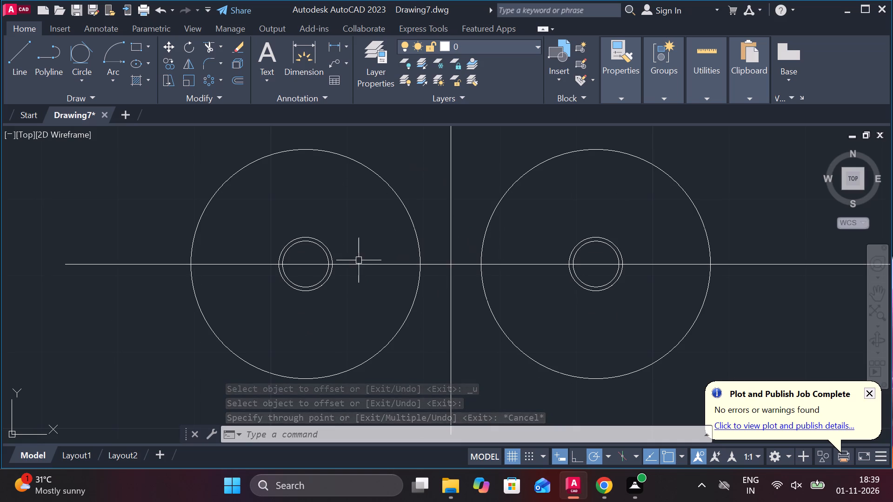
middle_drag(359, 260, 358, 247)
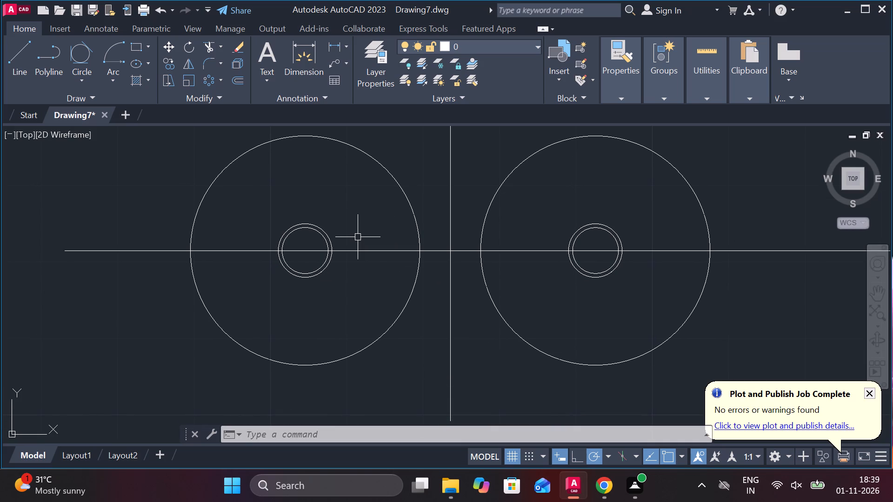
text(C)
key(space)
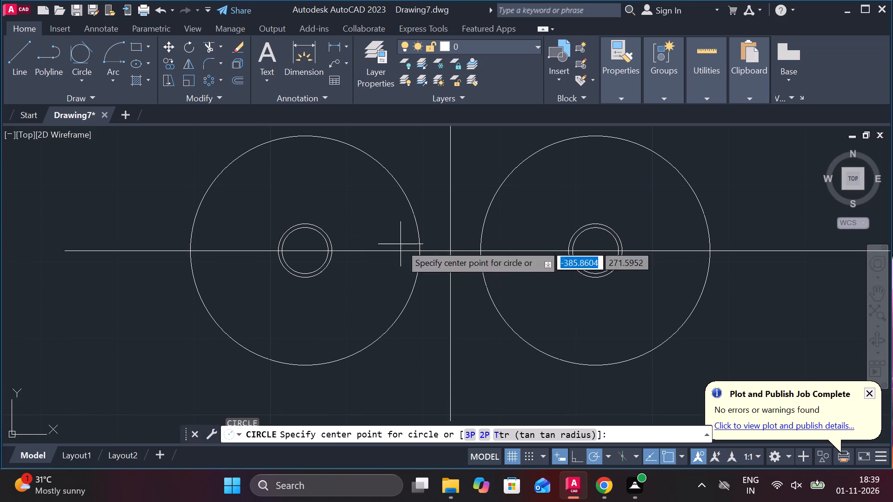
click(300, 249)
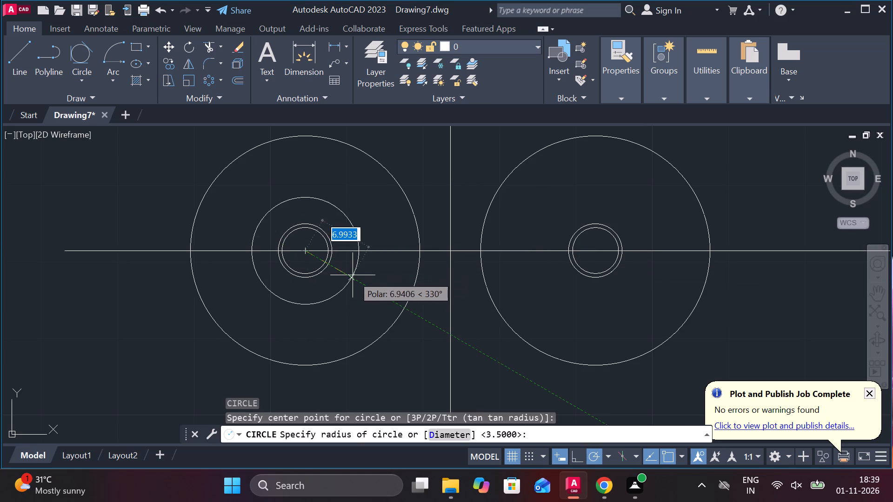
text(D)
key(space)
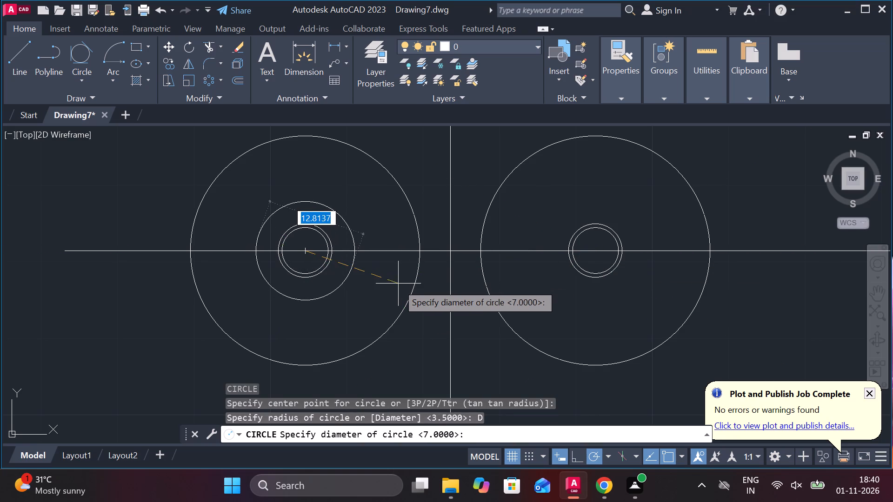
text(20)
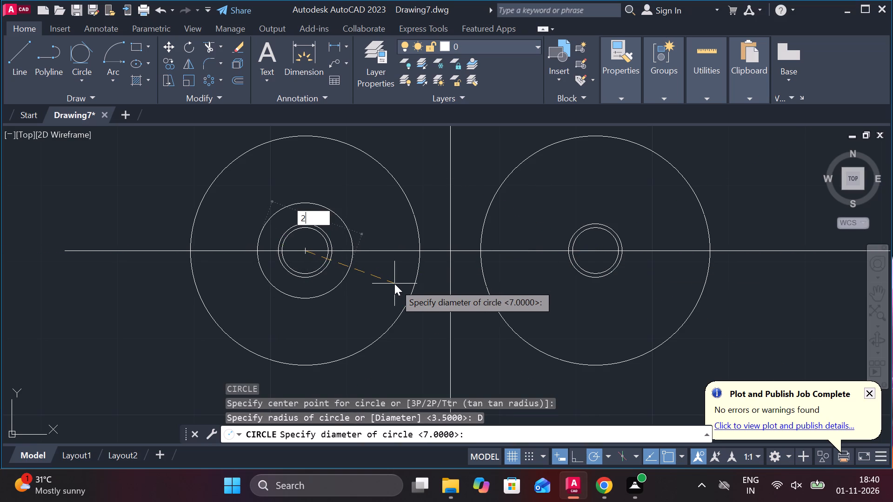
key(Return)
Draw a circle of diameter 20 concentric with the right lower wheel.
text(C)
key(space)
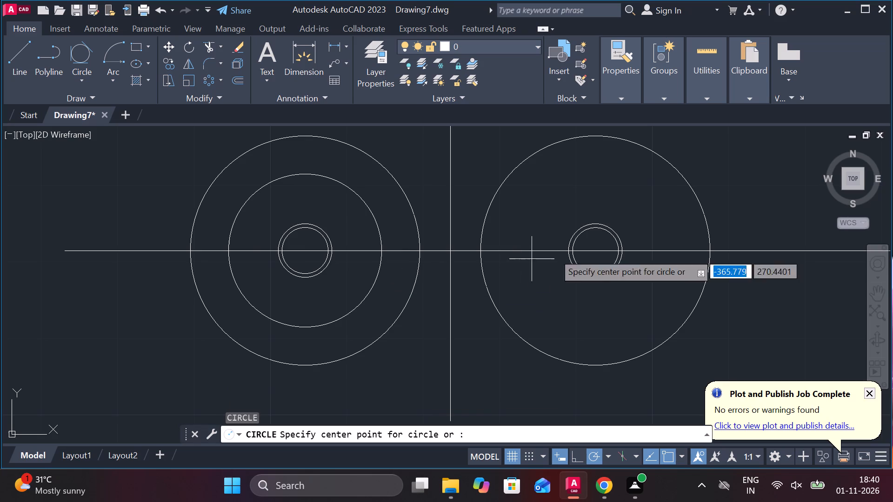
click(597, 249)
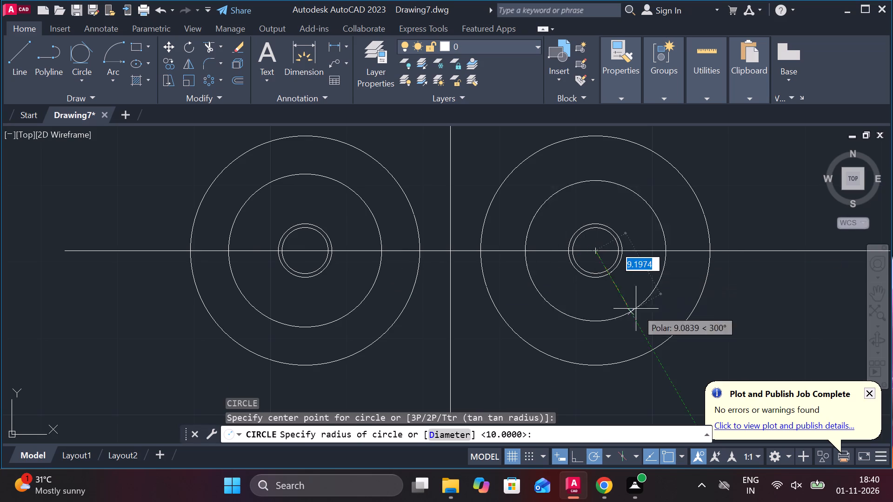
text(D 20)
key(Return)
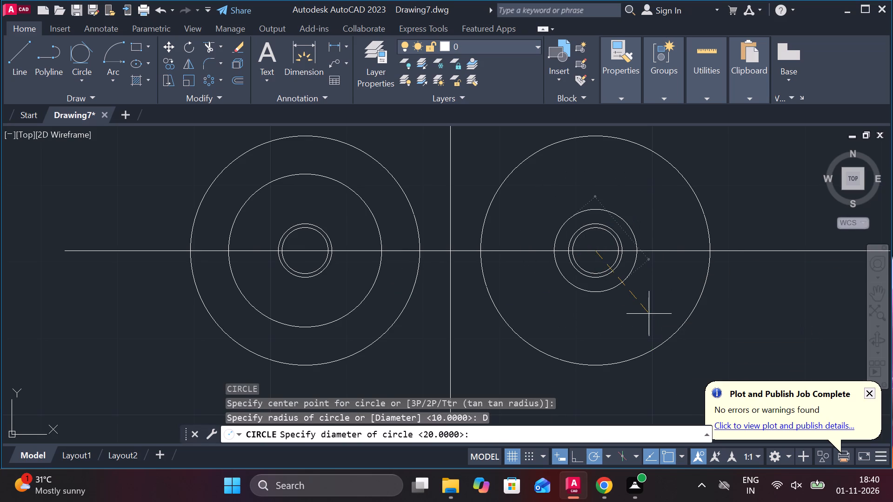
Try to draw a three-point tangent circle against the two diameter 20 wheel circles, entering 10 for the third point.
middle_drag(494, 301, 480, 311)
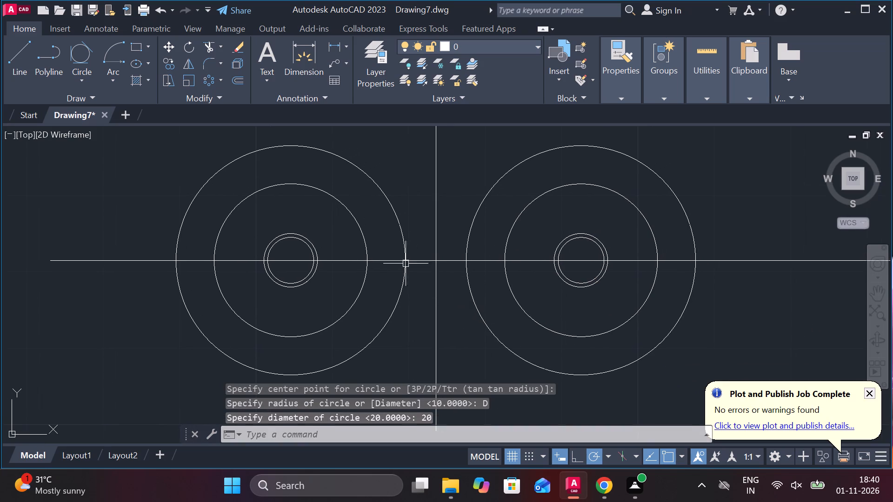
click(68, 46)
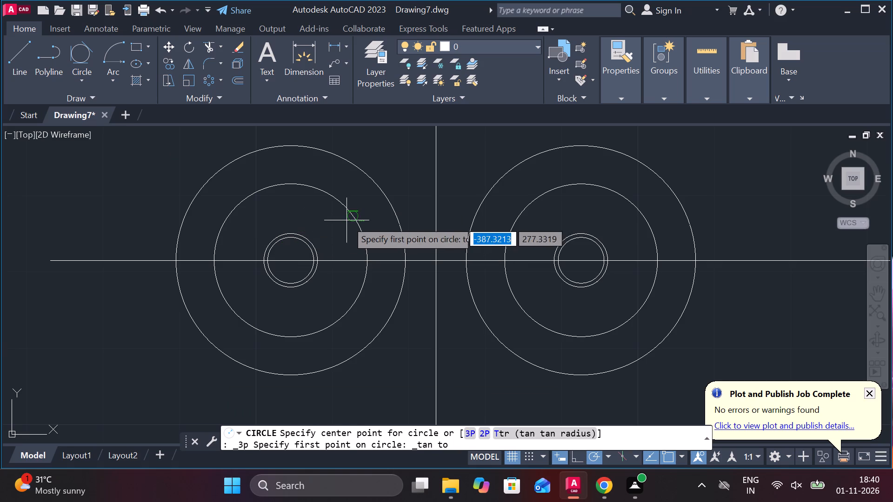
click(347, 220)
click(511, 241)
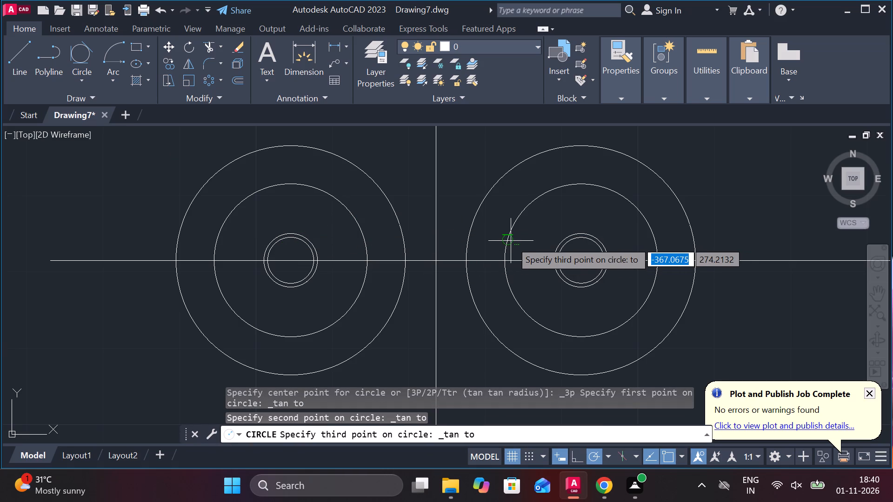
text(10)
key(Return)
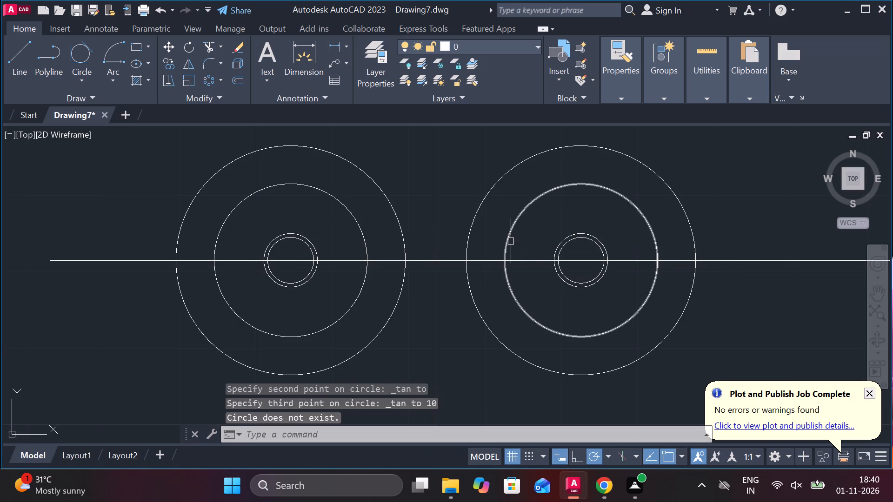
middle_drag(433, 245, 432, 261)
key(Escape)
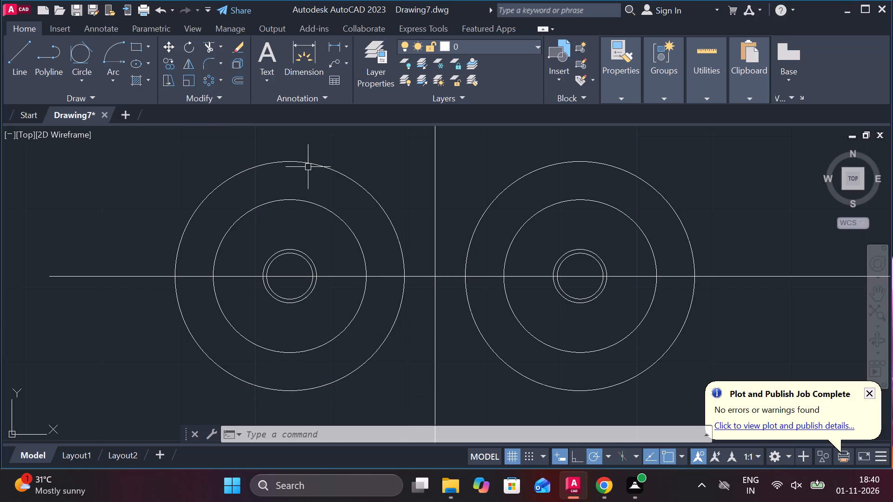
Fillet the facing sides of the two diameter 20 wheel circles with a radius of 10.
text(F R 10)
key(Return)
click(367, 258)
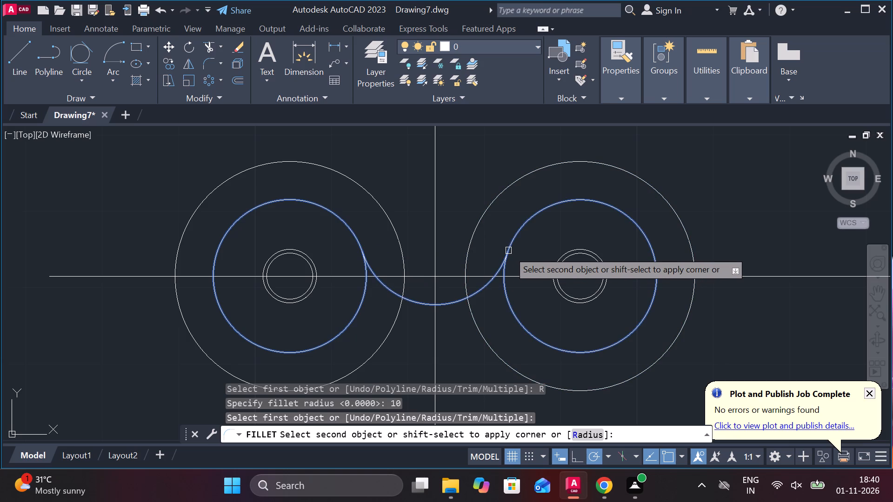
click(508, 251)
Draw a vertical line downward from the left quadrant of the left wheel's diameter 20 circle, ending below the wheel.
middle_drag(420, 369, 415, 345)
scroll(420, 343, down, 1)
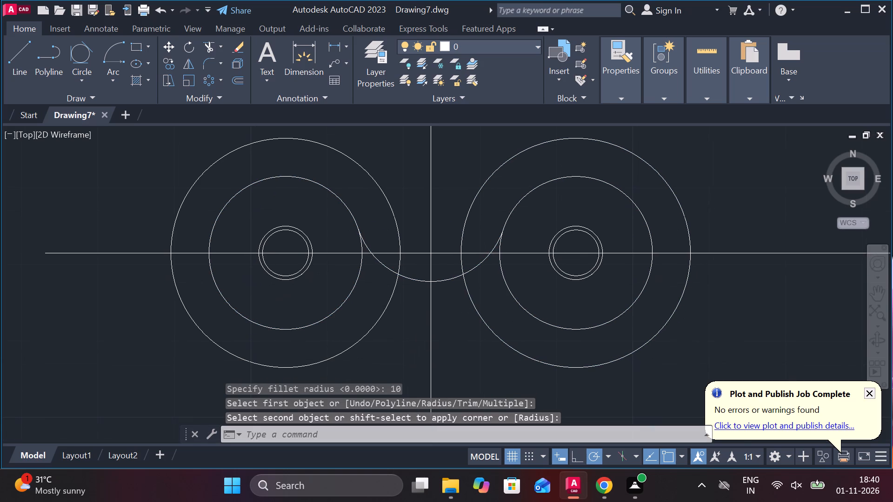
middle_drag(415, 343, 409, 327)
middle_drag(253, 341, 263, 275)
key(Escape)
key(l)
key(Return)
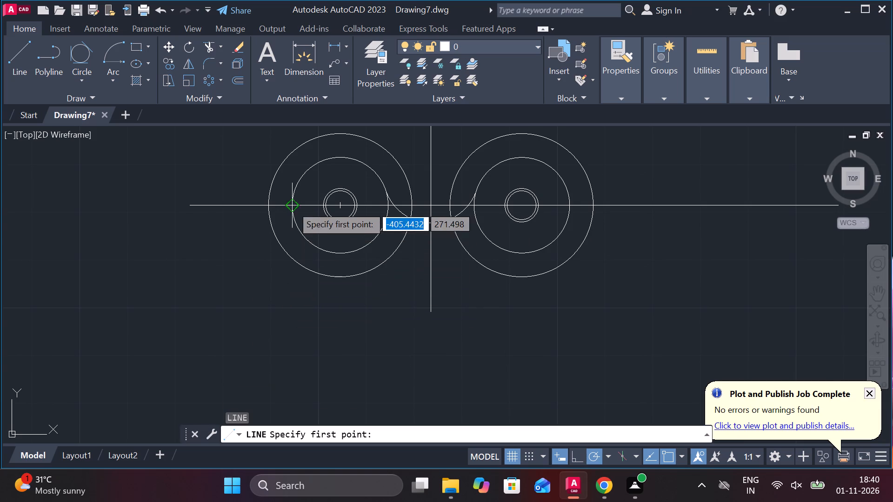
click(292, 205)
middle_drag(294, 321, 297, 275)
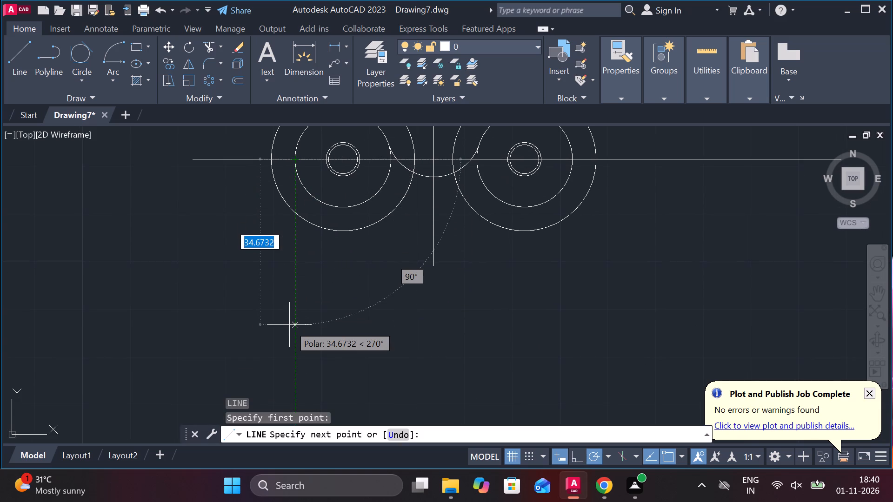
click(290, 261)
key(Escape)
Lengthen the vertical centre line between the two lower wheels further downward from its lower end.
click(440, 228)
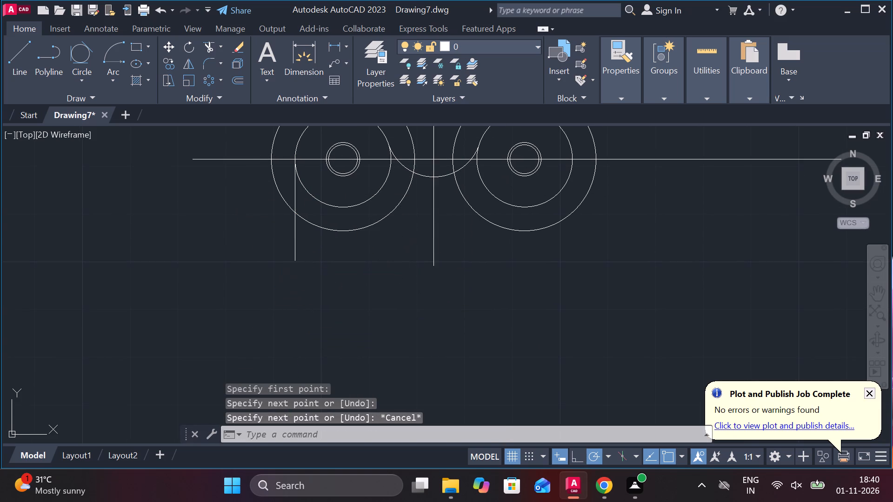
click(432, 233)
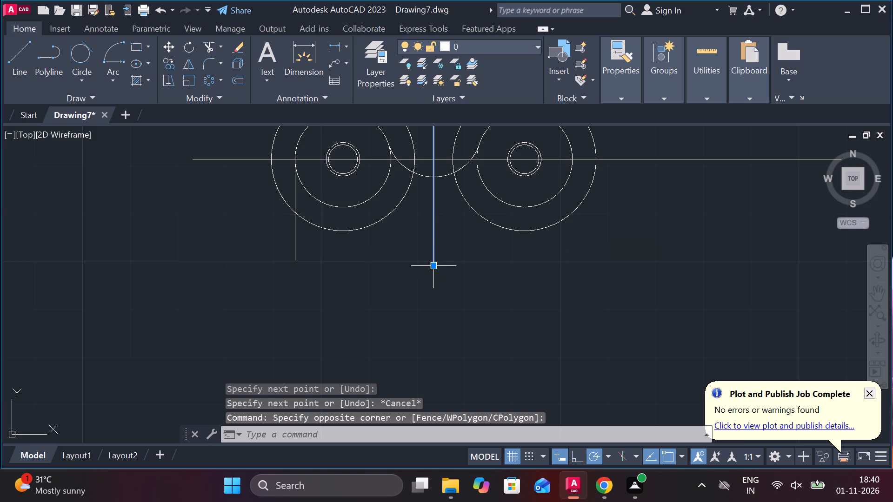
click(434, 266)
middle_drag(420, 354, 420, 333)
key(Escape)
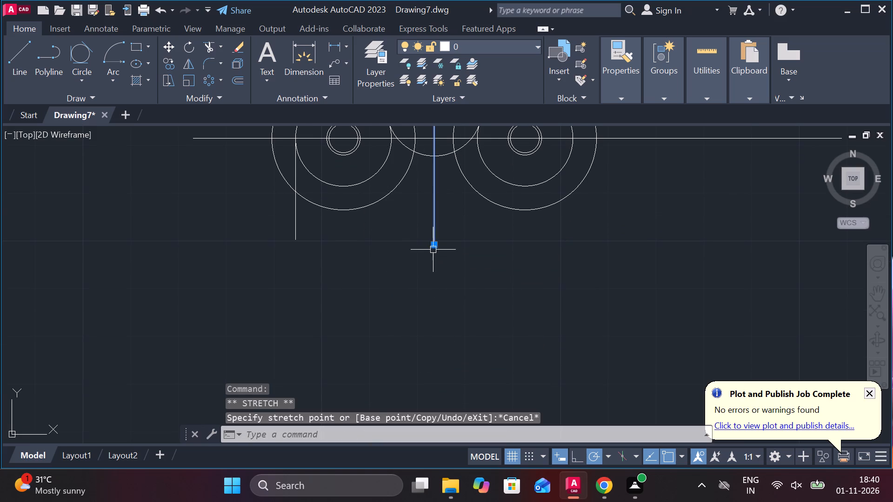
click(464, 284)
middle_drag(454, 346, 454, 345)
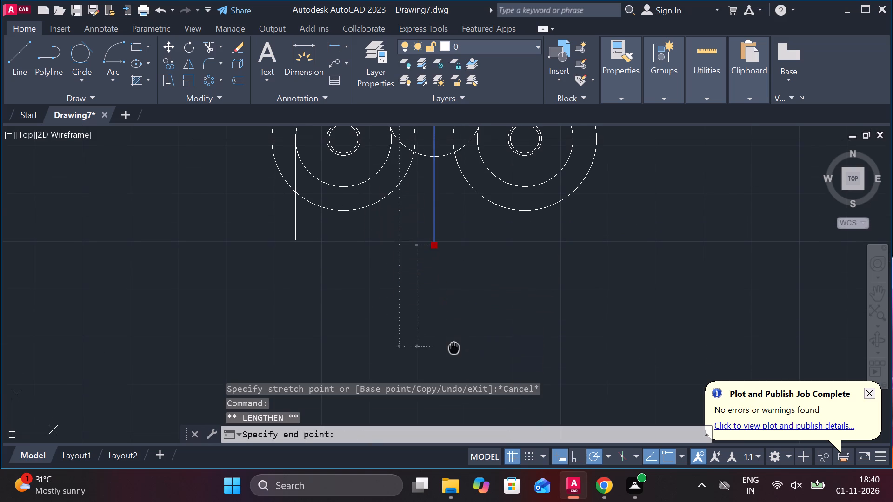
middle_drag(454, 345, 460, 281)
click(452, 363)
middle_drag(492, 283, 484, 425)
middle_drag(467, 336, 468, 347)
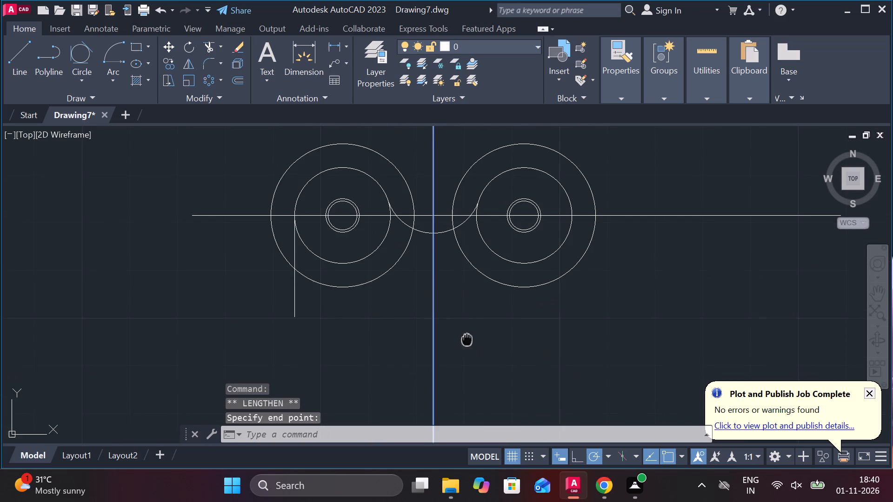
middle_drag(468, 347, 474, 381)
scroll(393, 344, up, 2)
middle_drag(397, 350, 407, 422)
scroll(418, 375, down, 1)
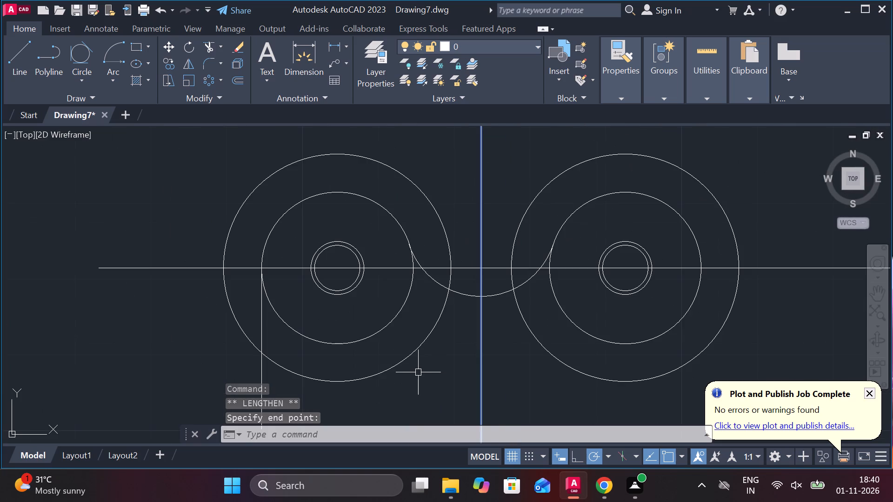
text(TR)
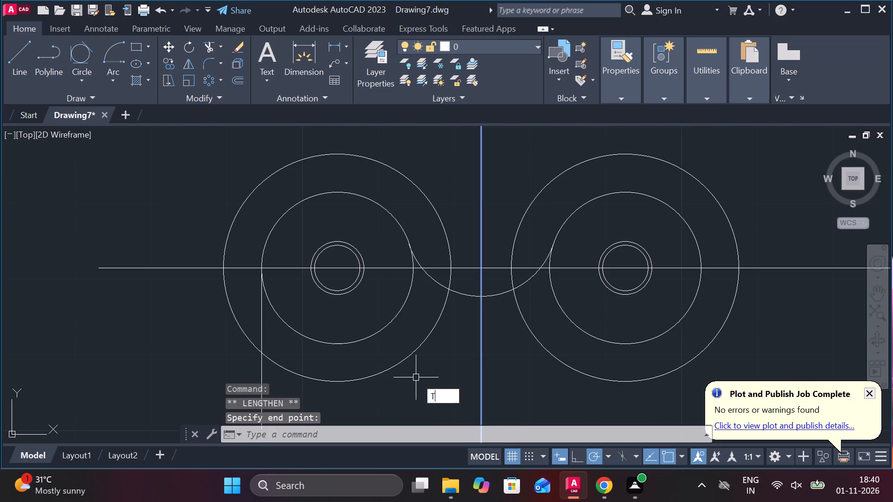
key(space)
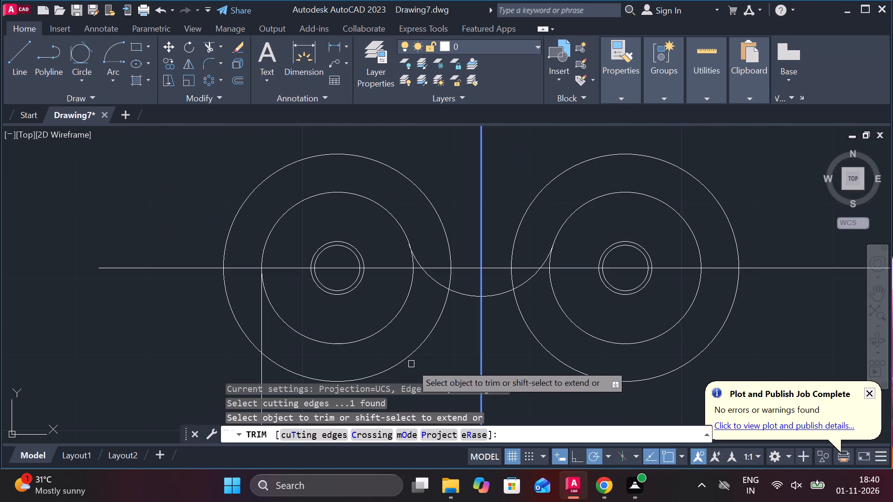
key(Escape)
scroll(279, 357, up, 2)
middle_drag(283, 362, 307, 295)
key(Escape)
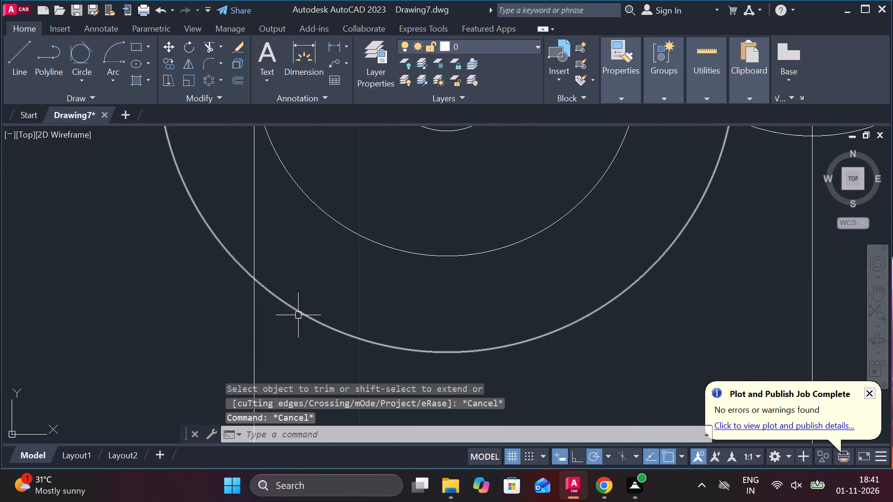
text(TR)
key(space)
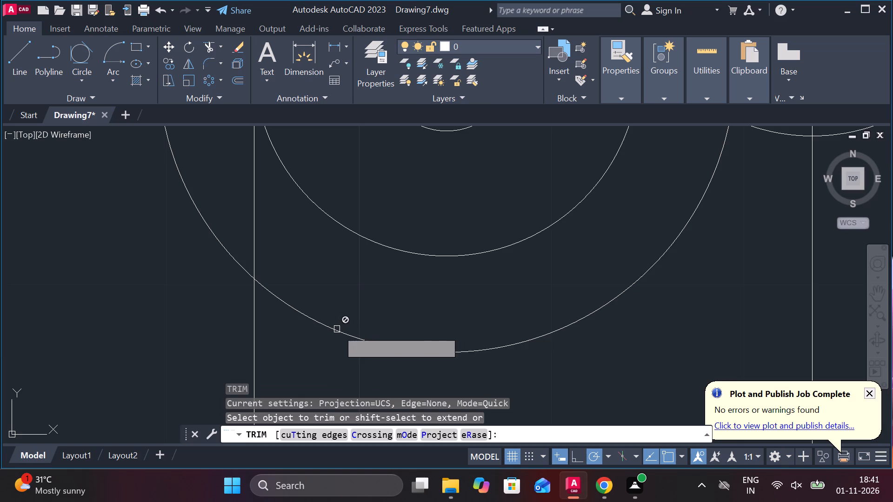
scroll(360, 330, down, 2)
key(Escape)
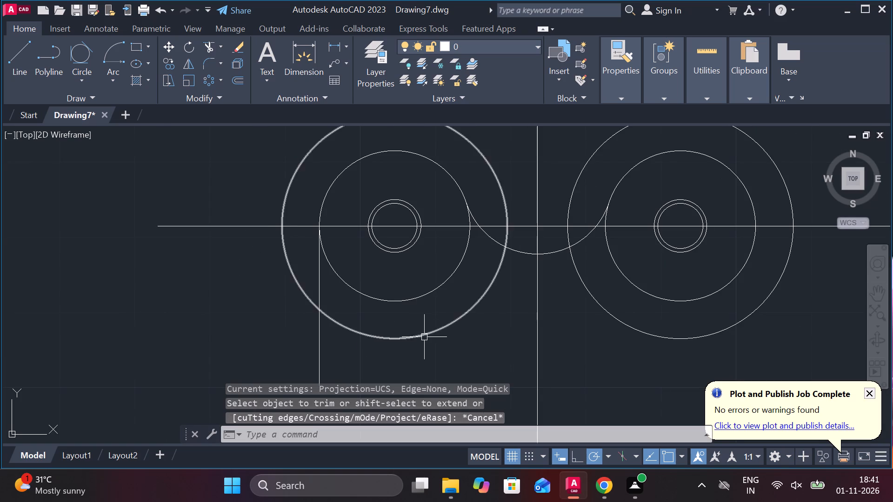
Trim the lower part of the left wheel's outer circle between the vertical line and the fillet arc.
text(TR)
key(space)
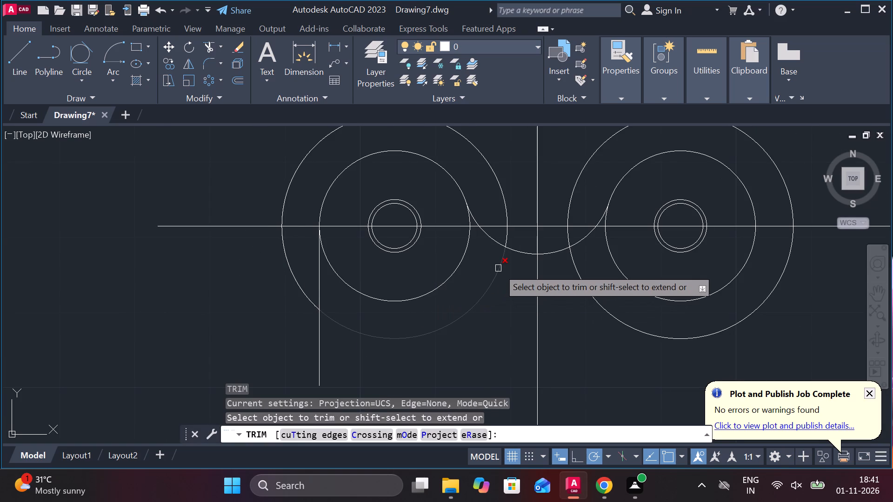
click(498, 268)
key(Escape)
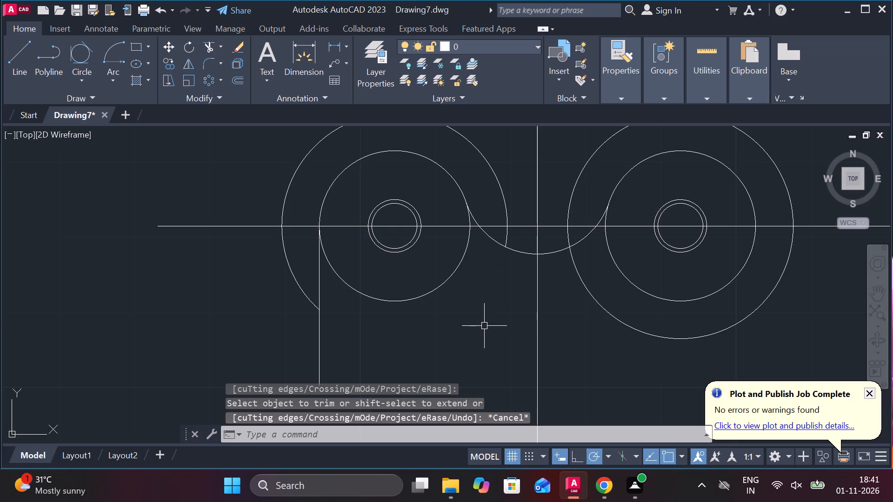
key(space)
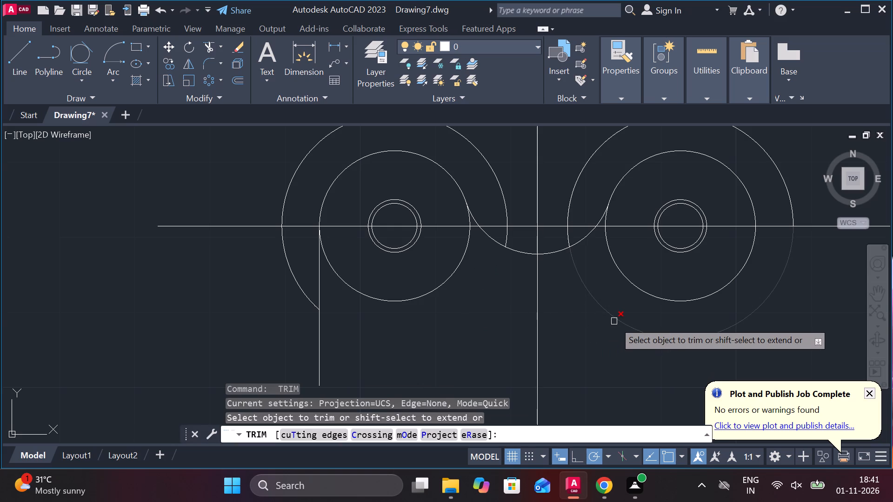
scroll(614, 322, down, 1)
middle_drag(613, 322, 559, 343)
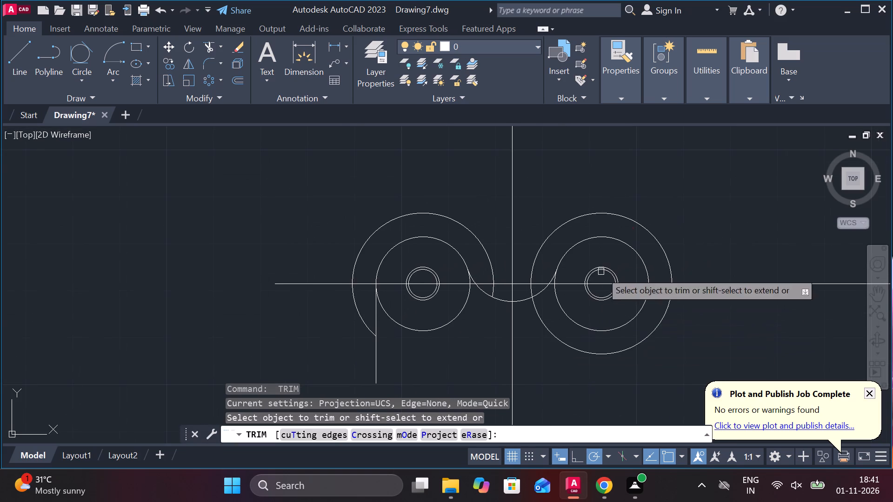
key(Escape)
Draw a horizontal line to the right from the top quadrant of the right wheel's diameter 20 circle, extending past the wheel.
key(l)
key(Return)
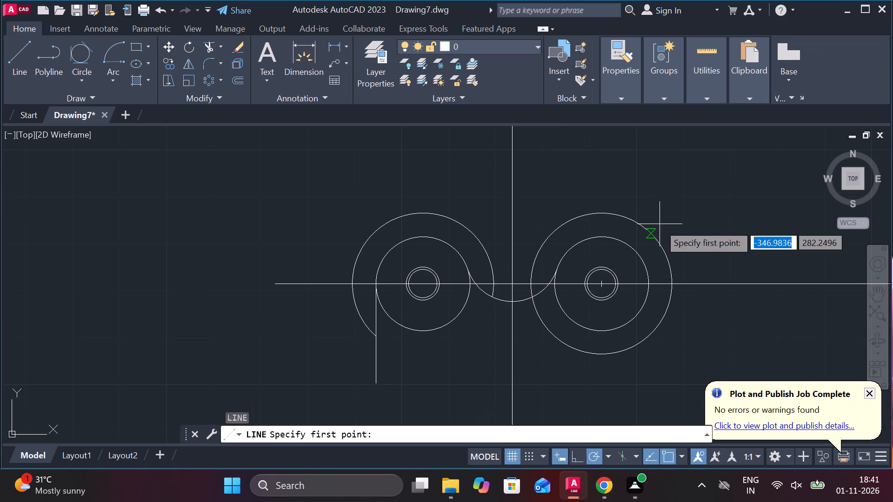
click(599, 234)
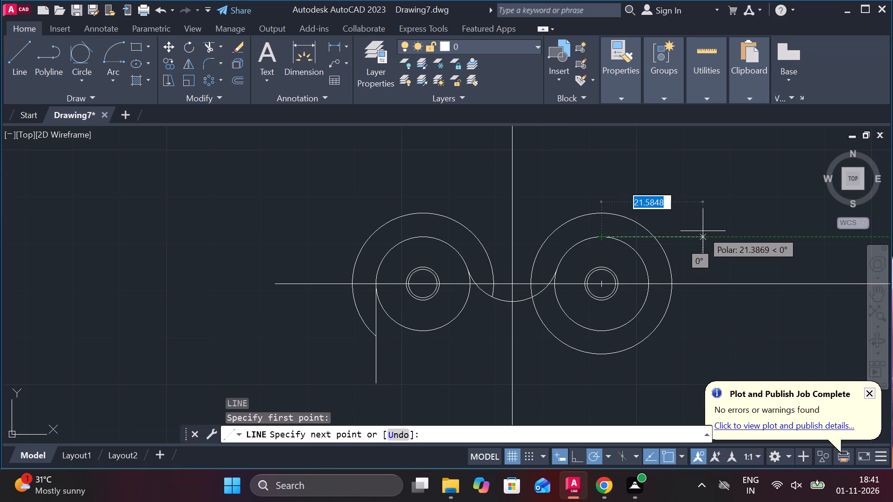
middle_drag(703, 231, 649, 223)
click(722, 226)
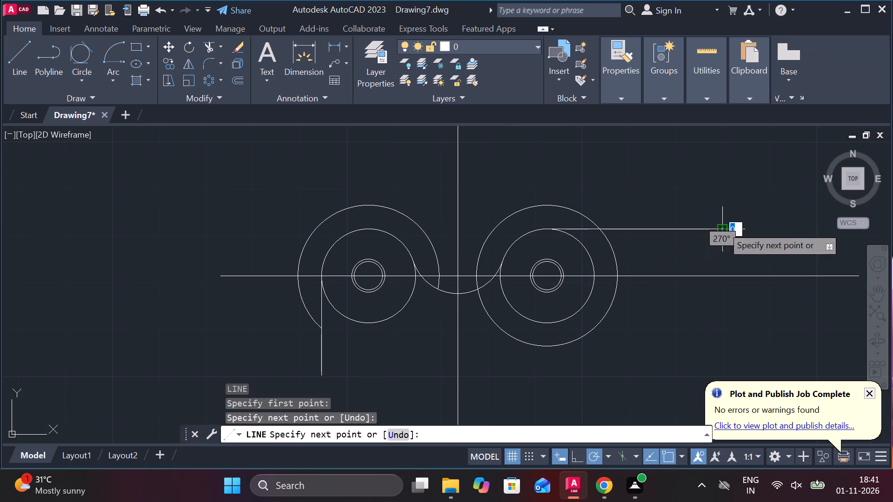
key(Escape)
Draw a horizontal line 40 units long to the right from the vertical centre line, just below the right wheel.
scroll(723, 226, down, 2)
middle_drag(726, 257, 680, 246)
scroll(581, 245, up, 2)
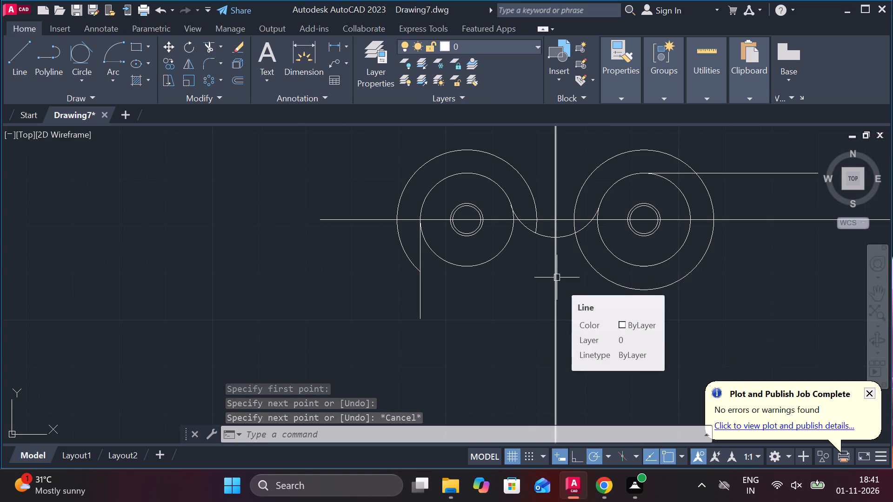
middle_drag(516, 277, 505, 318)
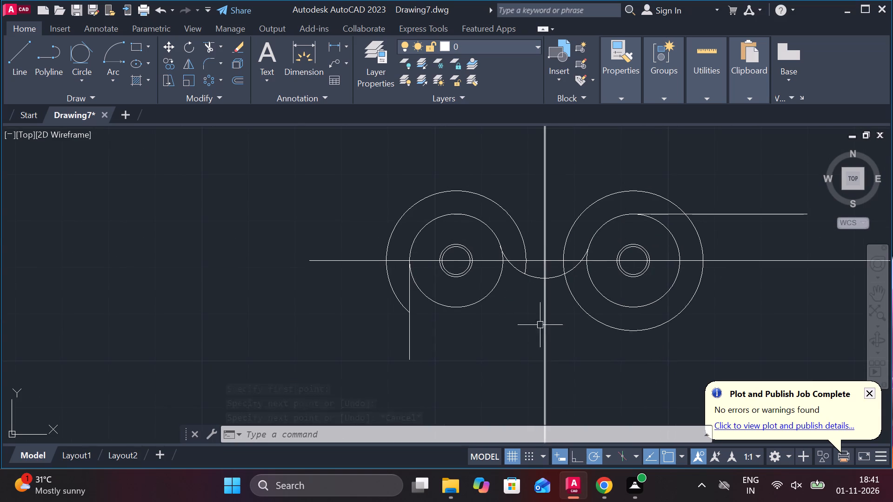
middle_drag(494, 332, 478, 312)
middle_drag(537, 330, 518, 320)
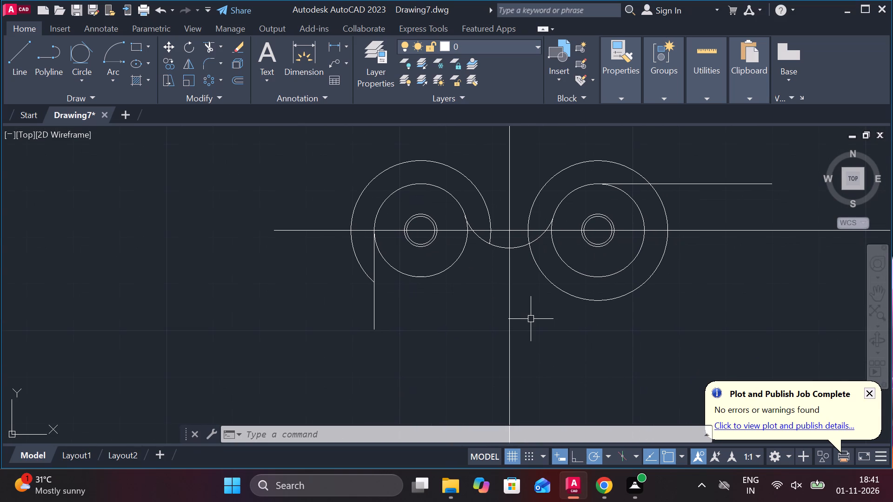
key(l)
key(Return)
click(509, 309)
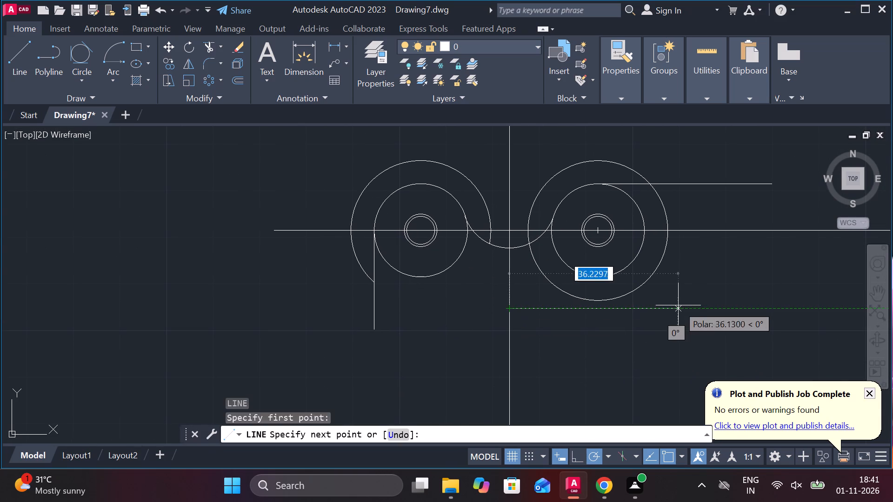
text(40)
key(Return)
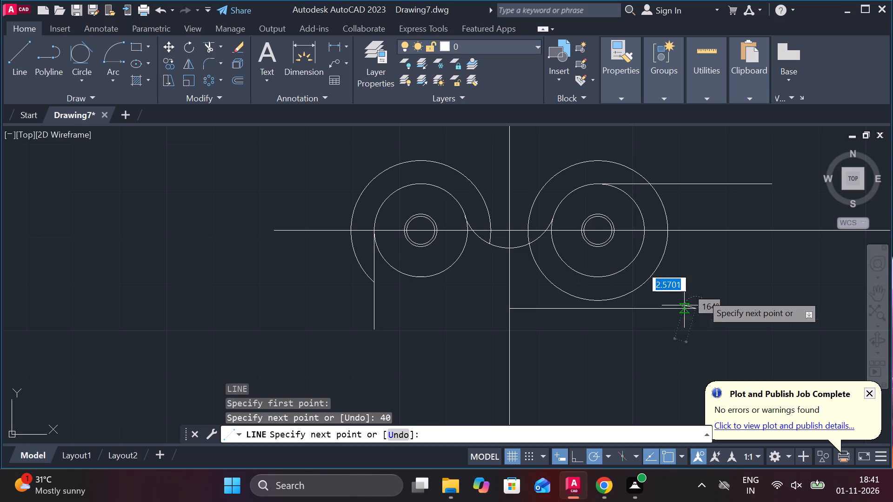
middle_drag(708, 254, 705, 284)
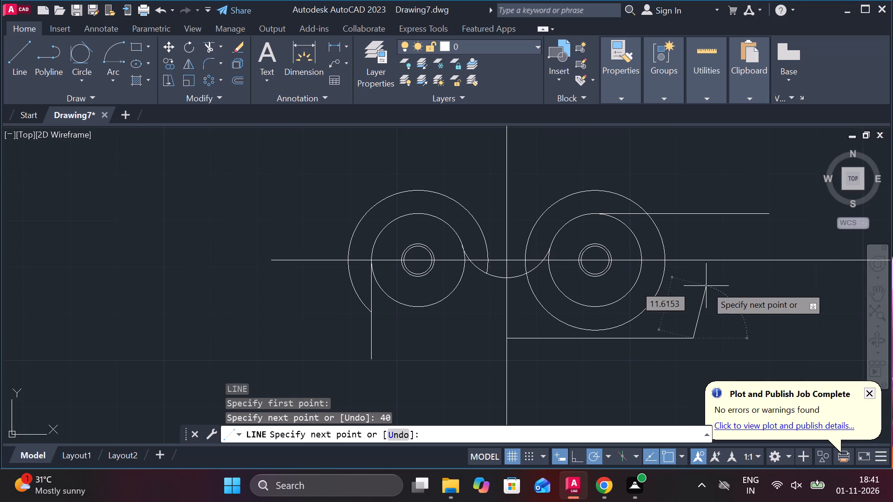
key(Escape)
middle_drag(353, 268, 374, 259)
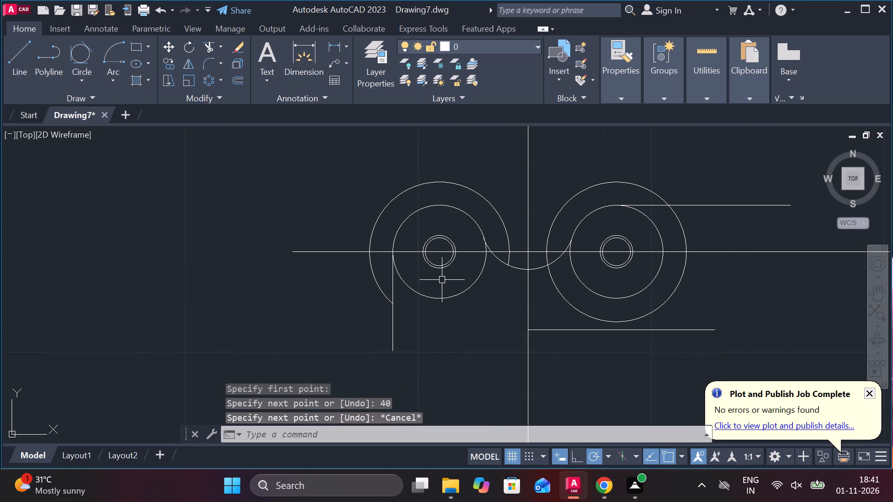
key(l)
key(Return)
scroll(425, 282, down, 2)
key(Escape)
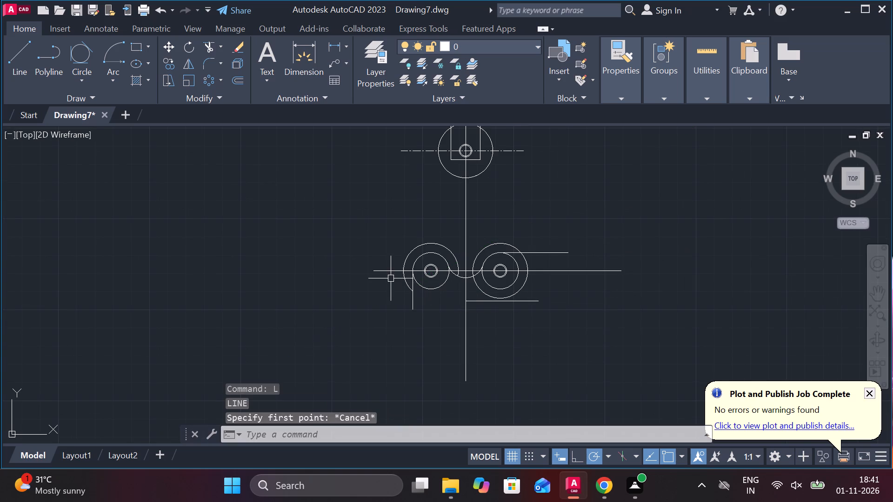
Offset the horizontal centre line through the two lower wheels downward by 18.
click(386, 272)
key(o)
key(Return)
key(Return)
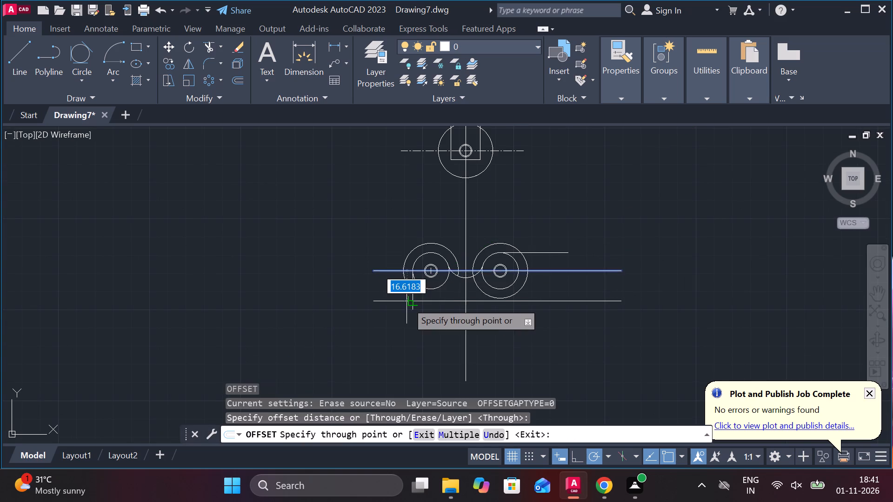
scroll(407, 302, up, 2)
middle_drag(363, 312, 361, 289)
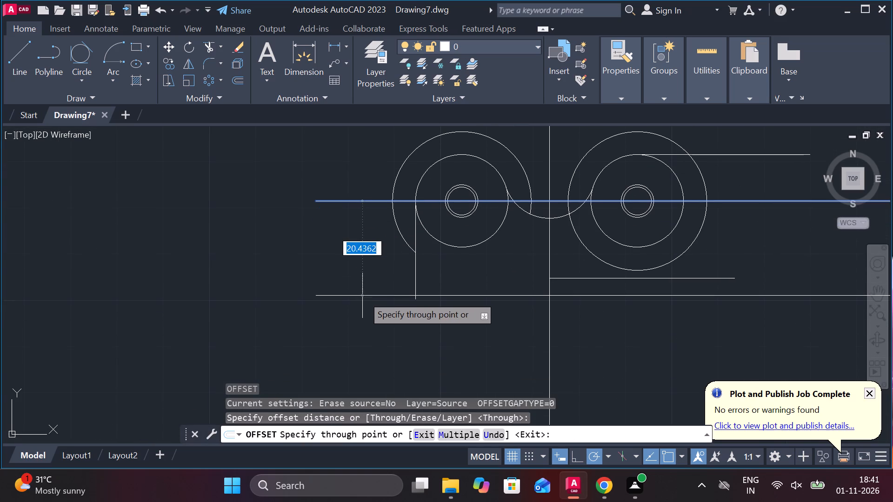
text(18)
key(Return)
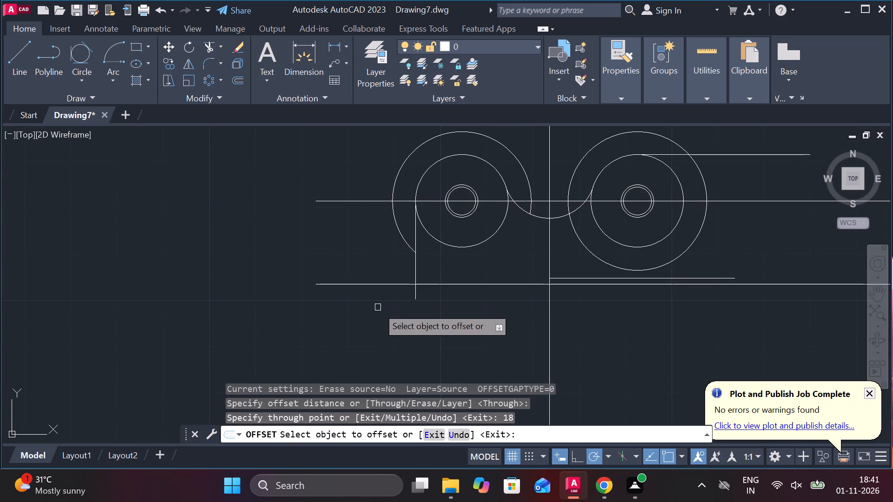
key(Escape)
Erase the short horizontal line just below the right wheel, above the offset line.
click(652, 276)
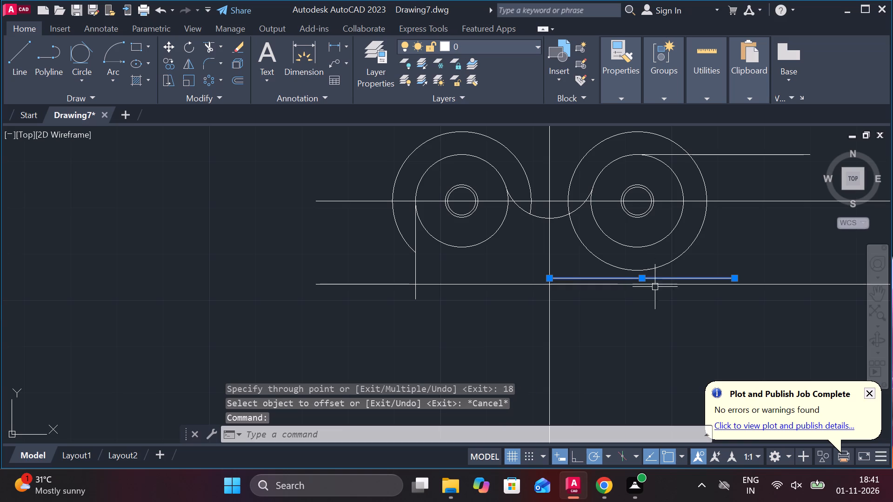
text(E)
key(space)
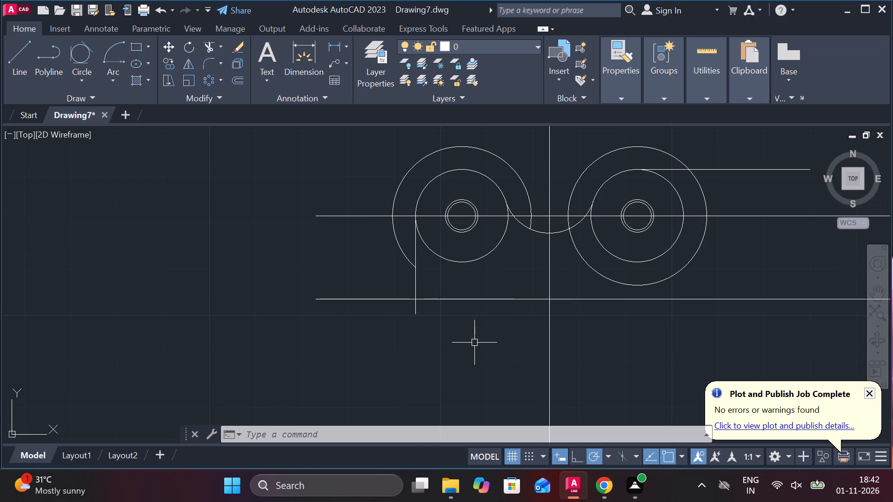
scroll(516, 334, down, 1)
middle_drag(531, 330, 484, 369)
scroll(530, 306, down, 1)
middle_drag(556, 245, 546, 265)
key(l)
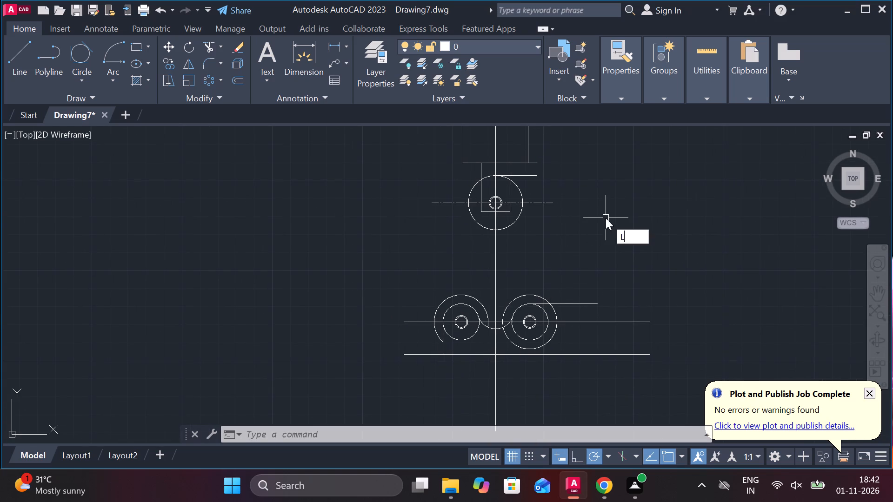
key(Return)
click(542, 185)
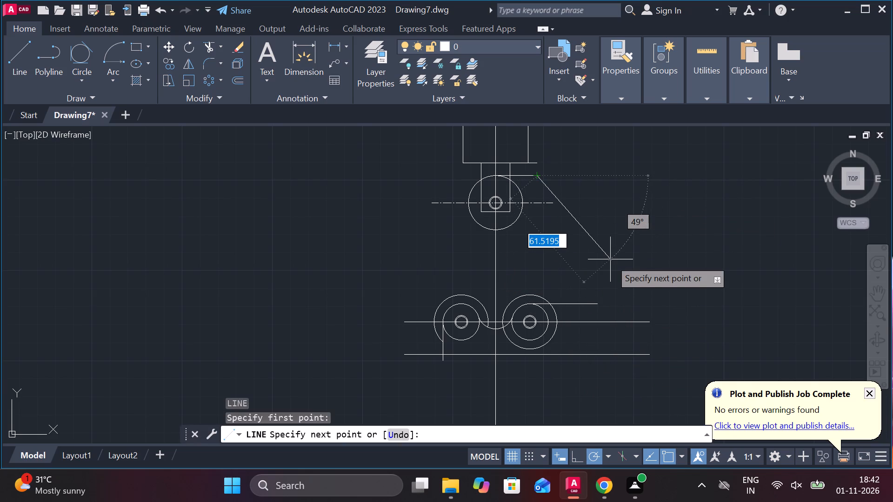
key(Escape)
Trim away the part of the lower offset line that lies right of the vertical centre line.
scroll(547, 377, up, 1)
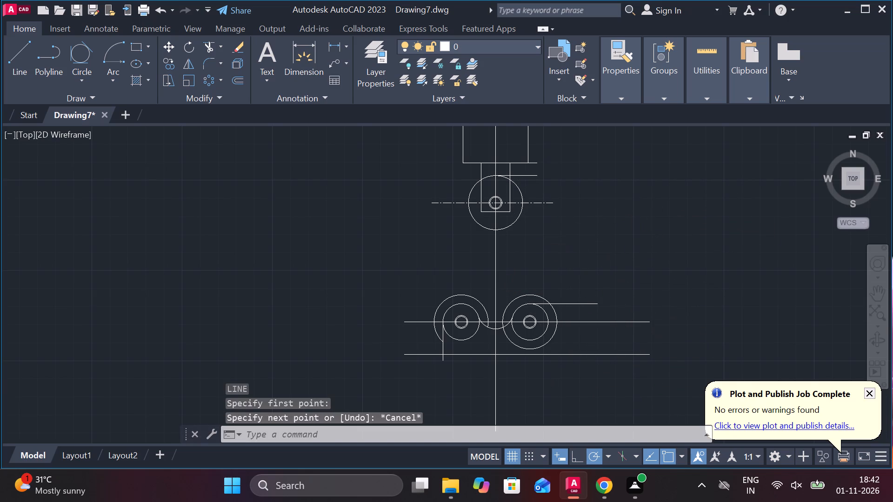
scroll(547, 377, up, 1)
middle_drag(547, 377, 518, 374)
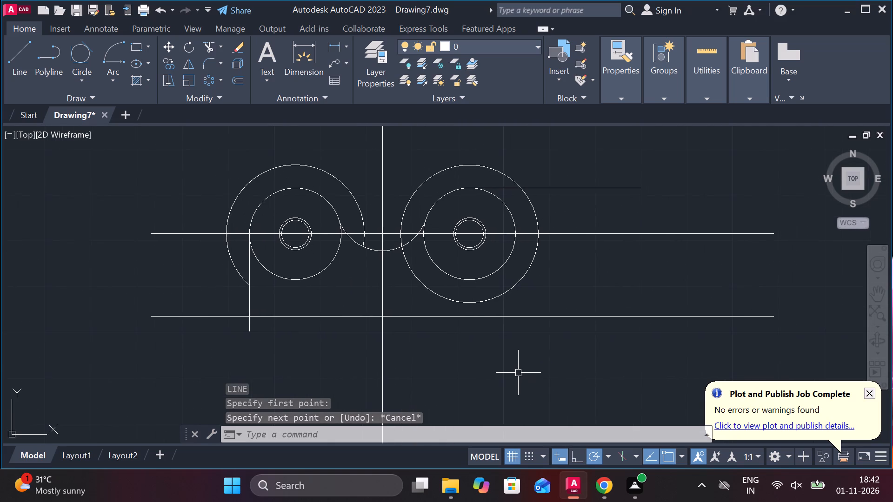
text(TR)
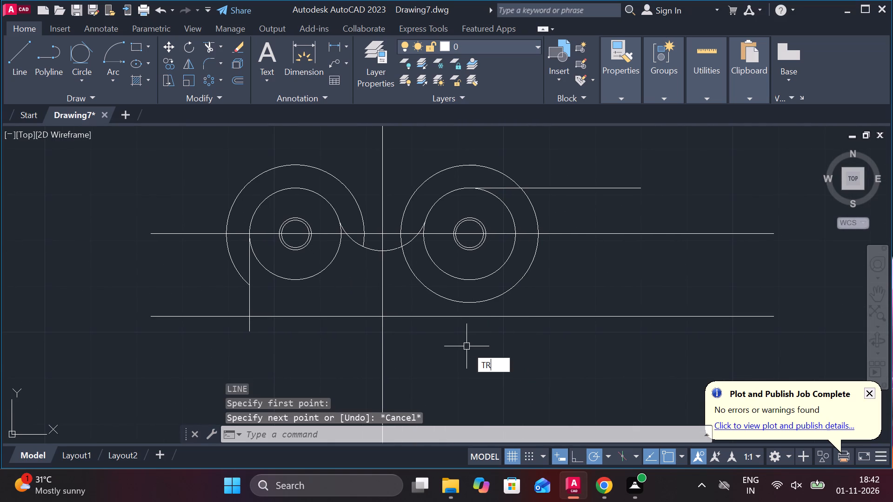
key(space)
click(440, 316)
key(Escape)
Draw a 40-unit line rightward from the offset line's end at the vertical centre line, continuing up to the free end of the upper wheel's tangent line.
key(l)
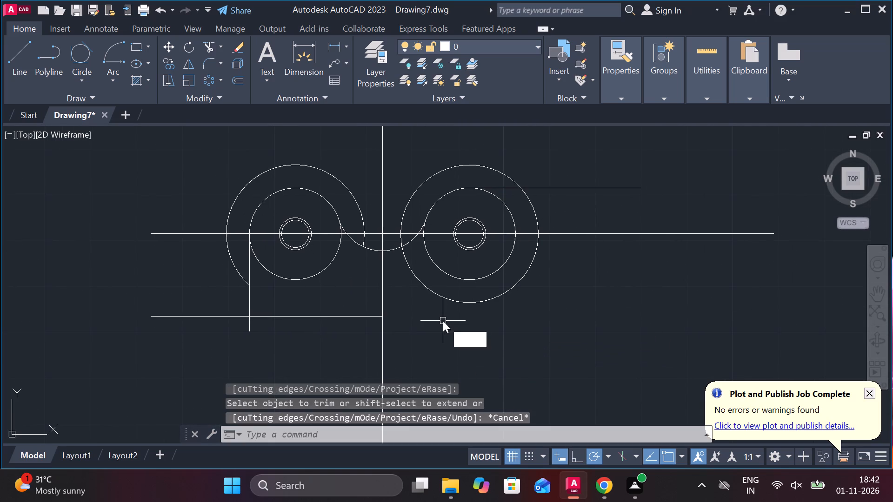
key(Return)
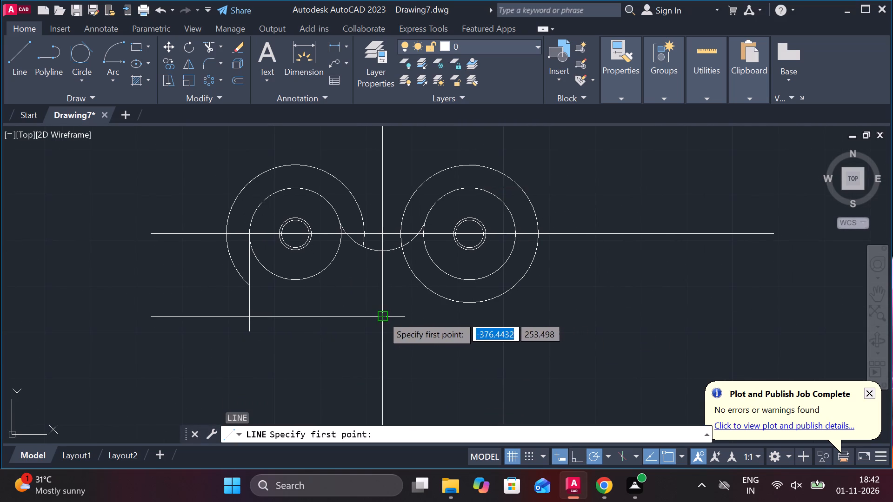
click(382, 316)
text(40)
key(Return)
middle_drag(602, 229, 622, 327)
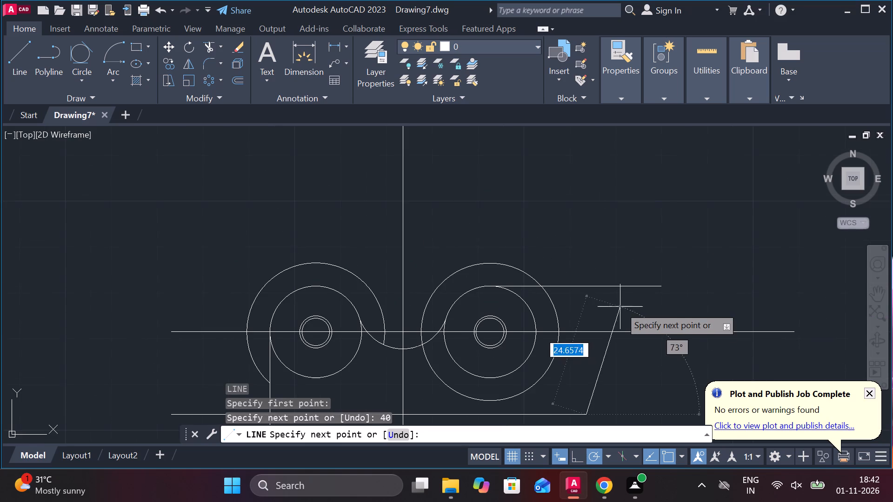
scroll(629, 291, down, 2)
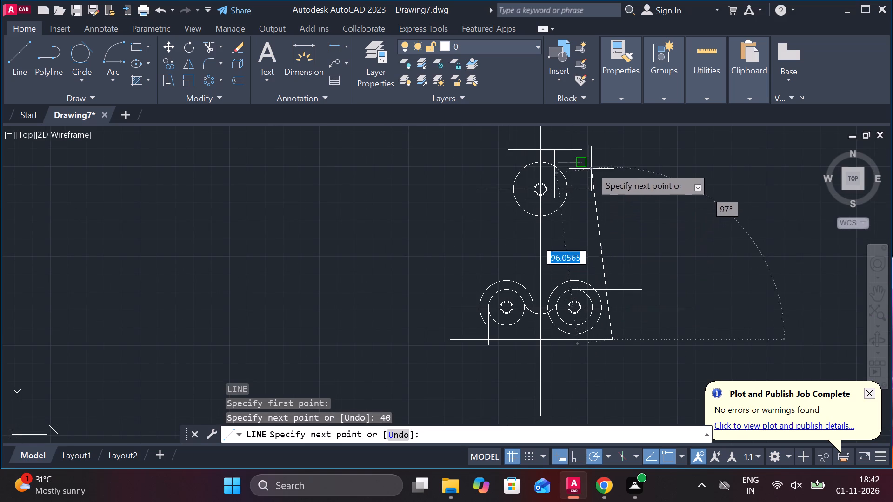
scroll(587, 164, up, 1)
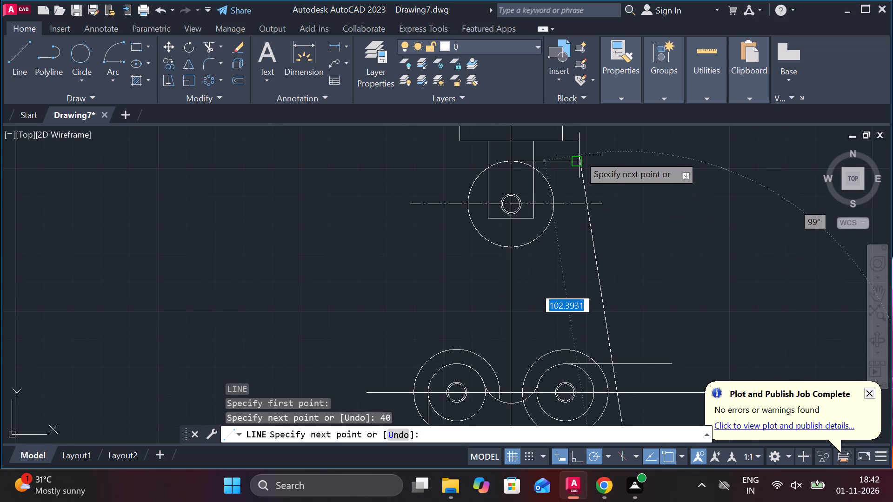
click(574, 165)
scroll(679, 250, down, 1)
middle_drag(691, 279, 662, 205)
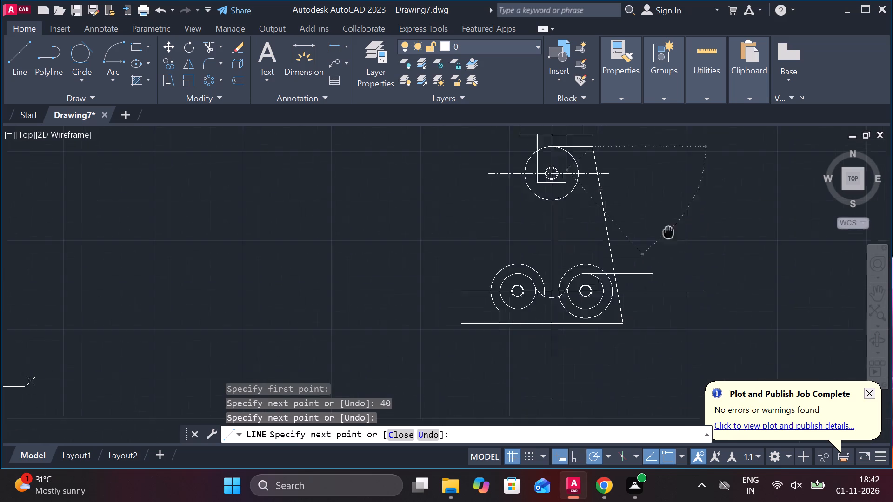
scroll(646, 272, up, 3)
middle_drag(621, 330, 647, 291)
key(Escape)
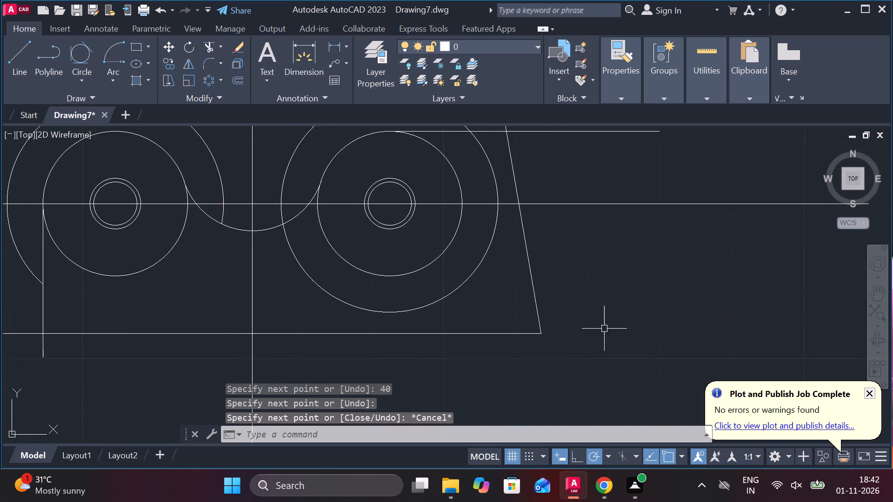
Fillet the corner between the slanted line and the lower horizontal line with radius 6.
text(F R)
key(space)
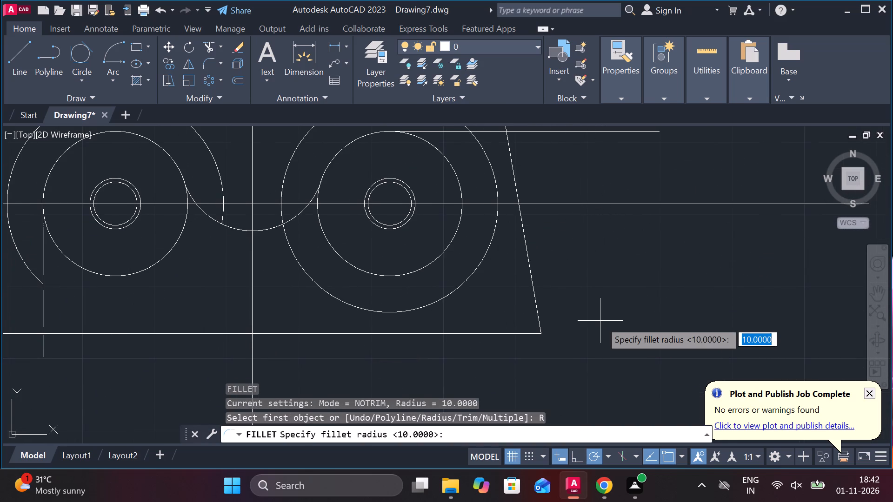
key(5)
key(BackSpace)
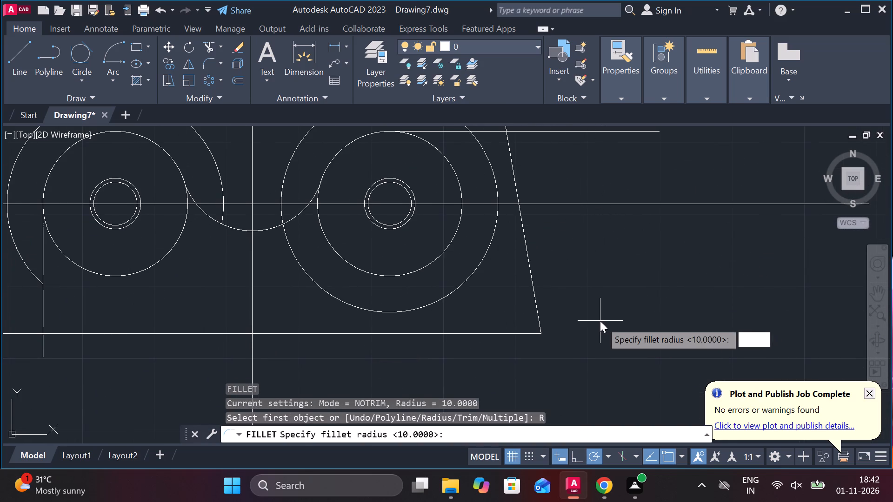
text(6)
key(space)
click(536, 304)
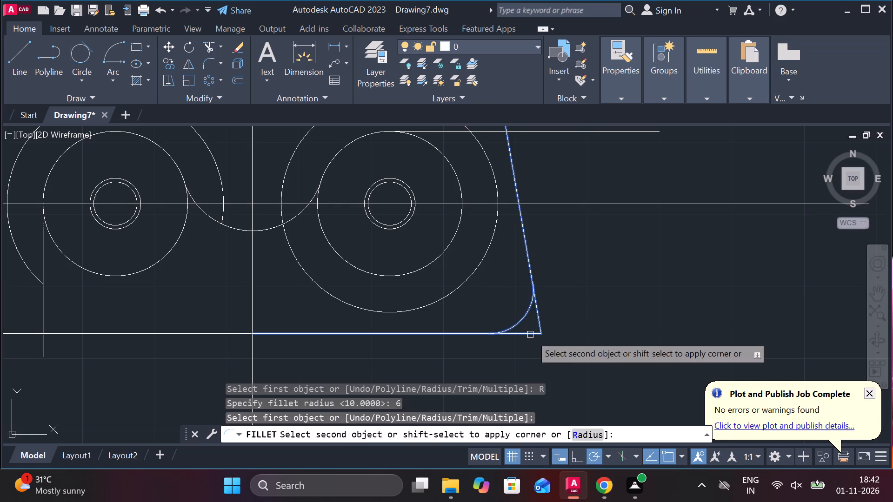
click(530, 335)
key(Escape)
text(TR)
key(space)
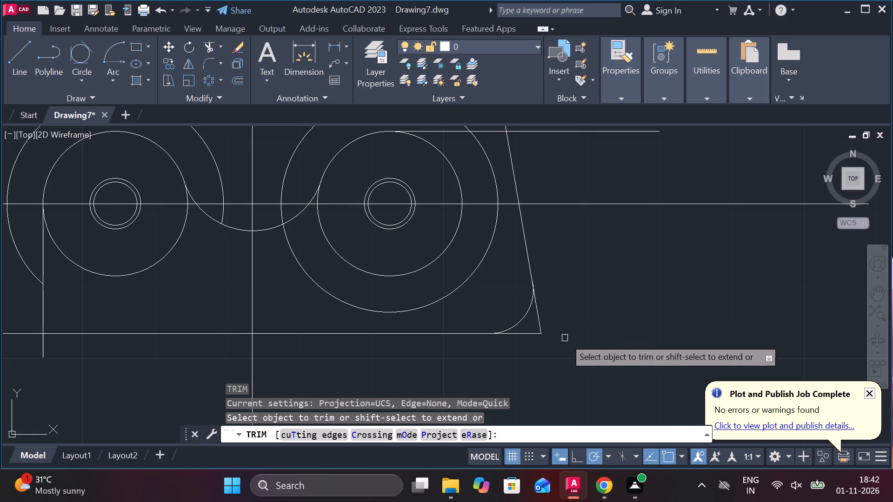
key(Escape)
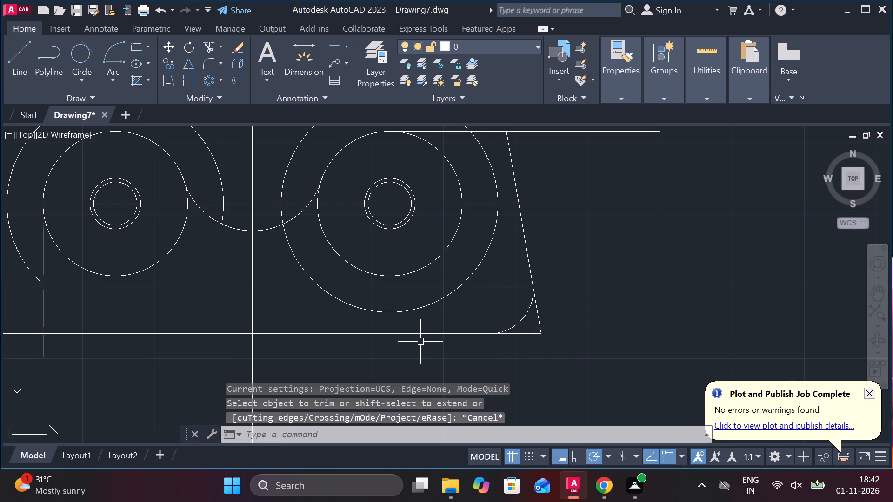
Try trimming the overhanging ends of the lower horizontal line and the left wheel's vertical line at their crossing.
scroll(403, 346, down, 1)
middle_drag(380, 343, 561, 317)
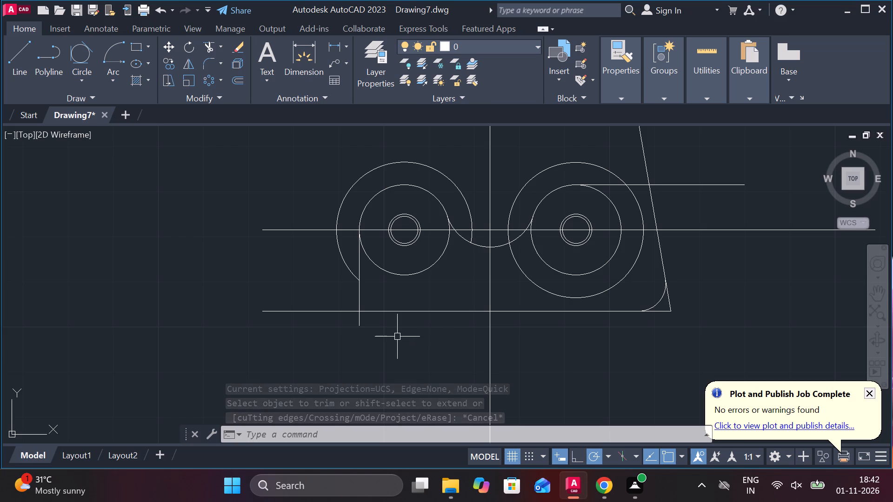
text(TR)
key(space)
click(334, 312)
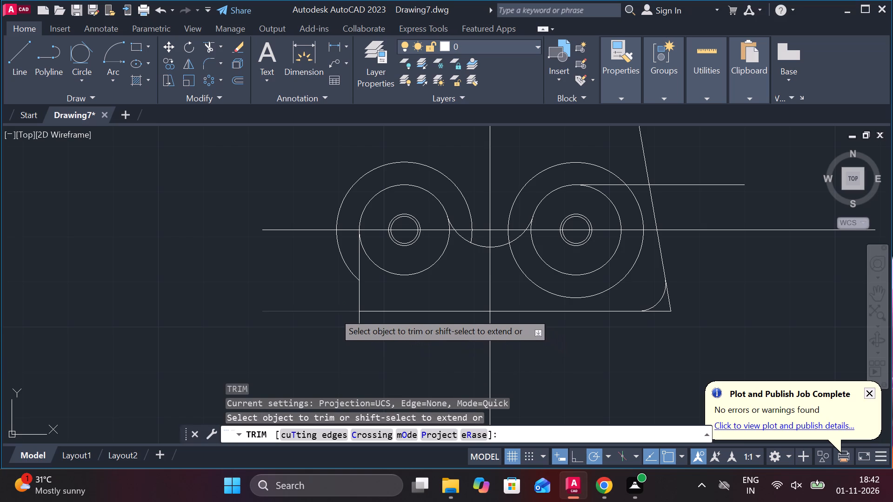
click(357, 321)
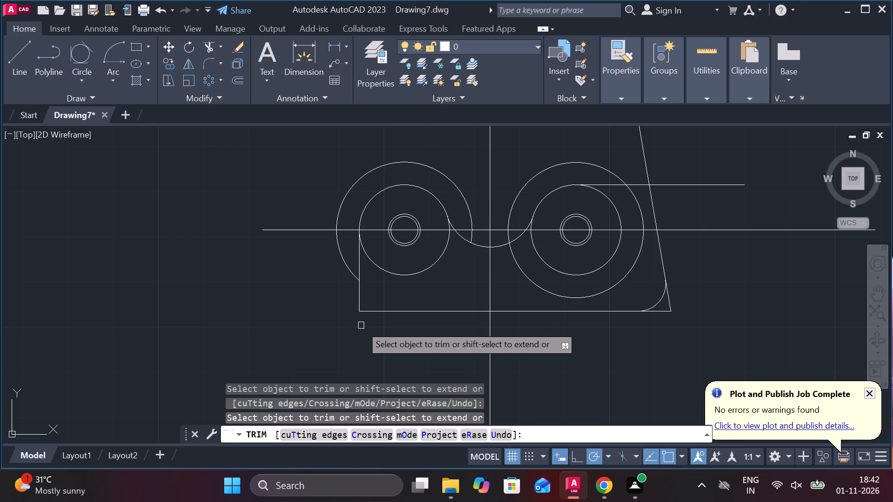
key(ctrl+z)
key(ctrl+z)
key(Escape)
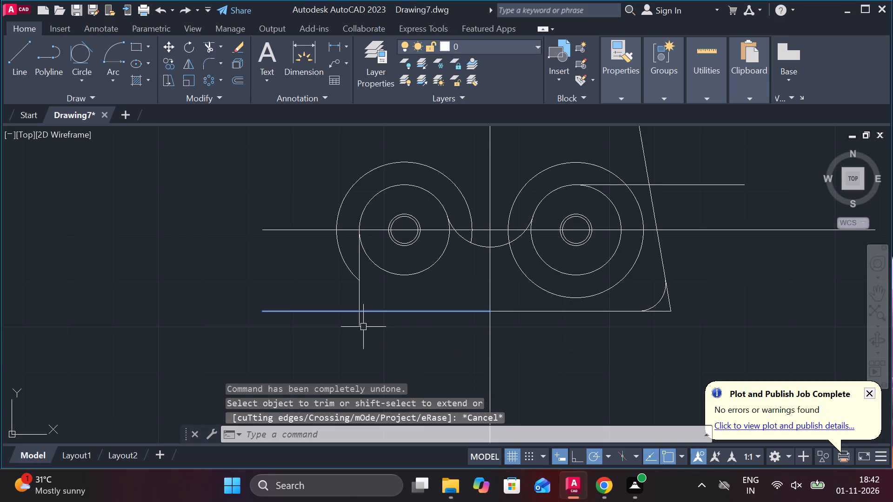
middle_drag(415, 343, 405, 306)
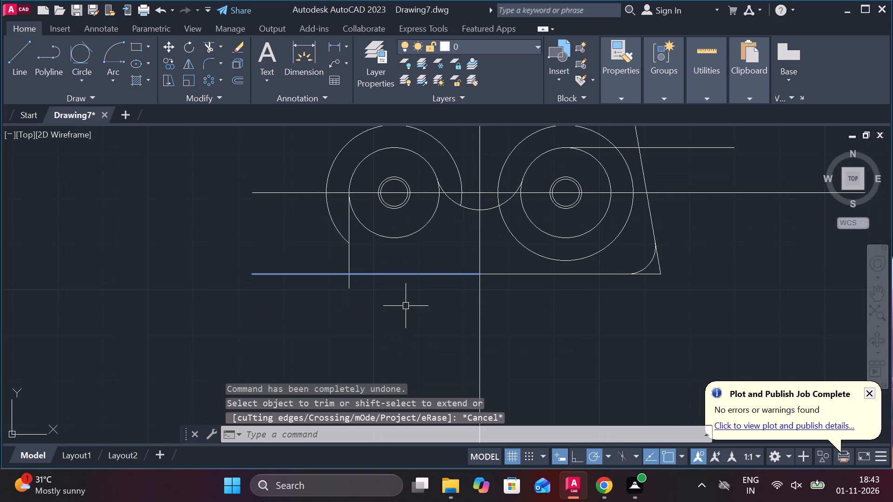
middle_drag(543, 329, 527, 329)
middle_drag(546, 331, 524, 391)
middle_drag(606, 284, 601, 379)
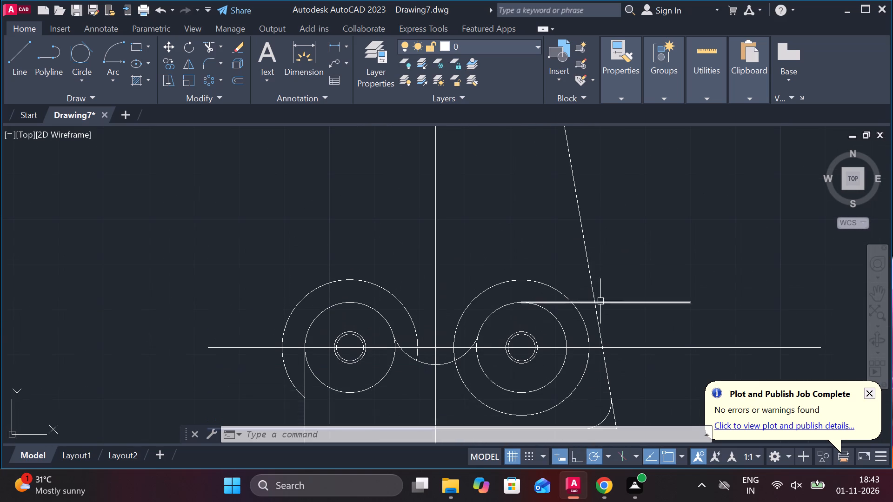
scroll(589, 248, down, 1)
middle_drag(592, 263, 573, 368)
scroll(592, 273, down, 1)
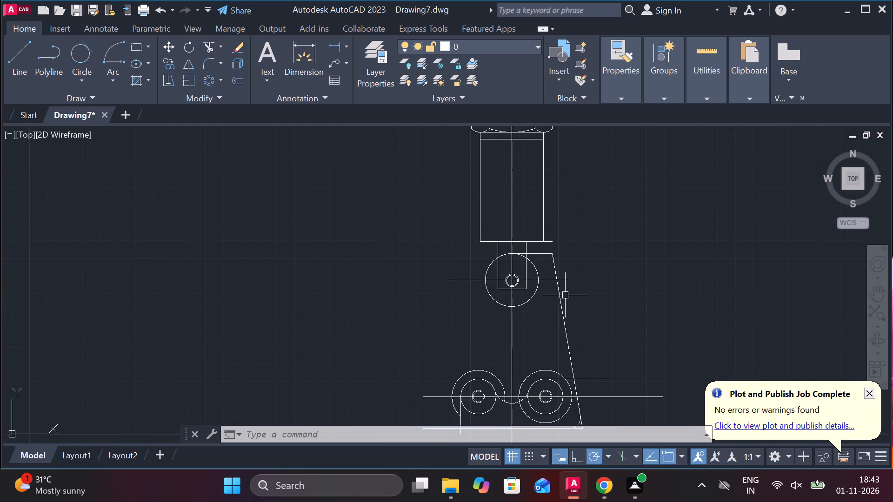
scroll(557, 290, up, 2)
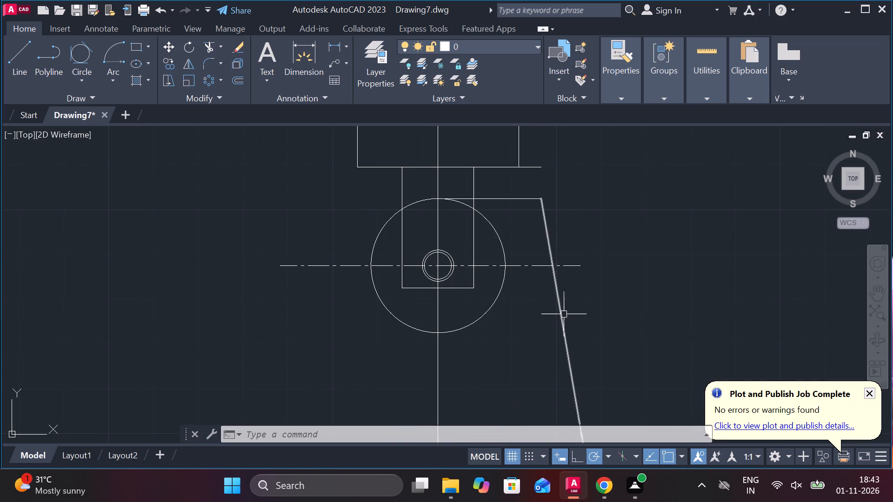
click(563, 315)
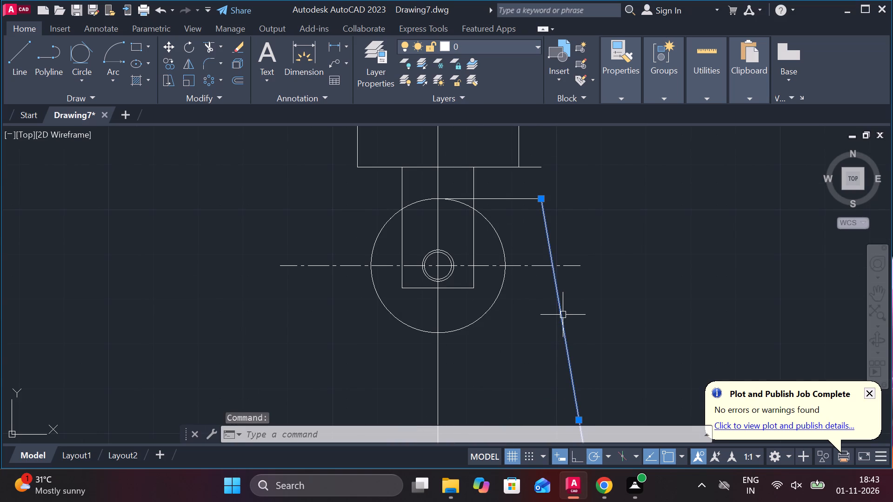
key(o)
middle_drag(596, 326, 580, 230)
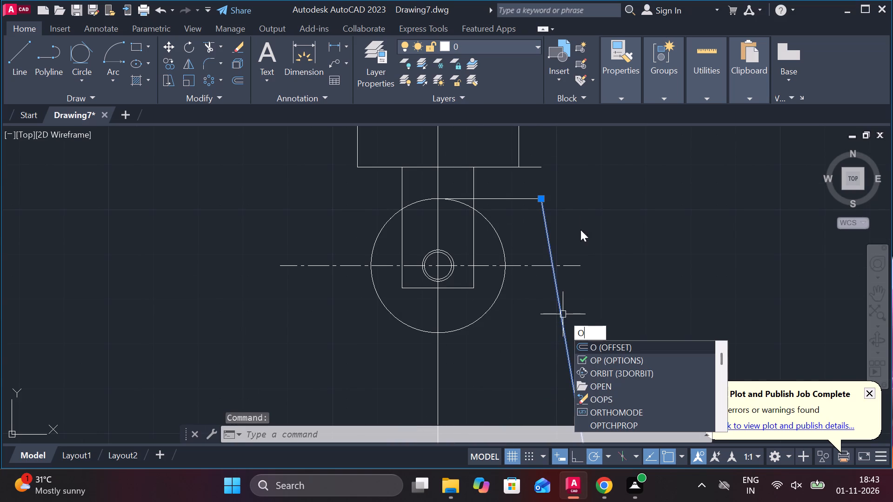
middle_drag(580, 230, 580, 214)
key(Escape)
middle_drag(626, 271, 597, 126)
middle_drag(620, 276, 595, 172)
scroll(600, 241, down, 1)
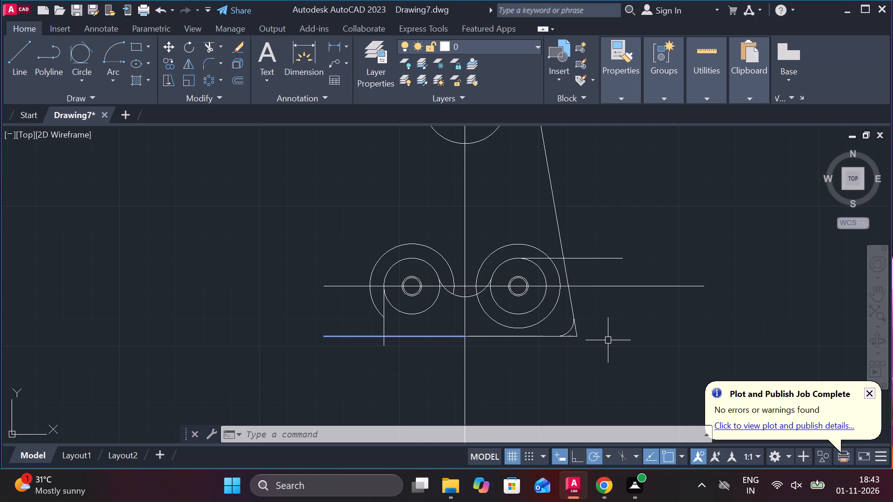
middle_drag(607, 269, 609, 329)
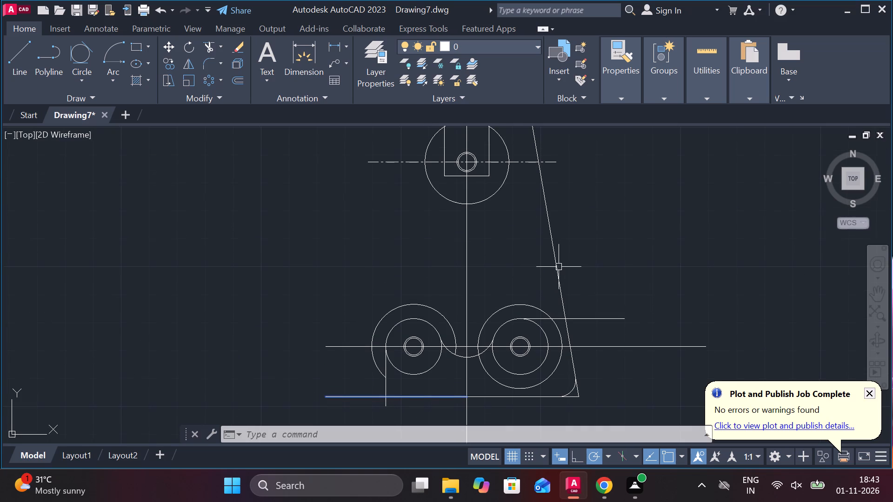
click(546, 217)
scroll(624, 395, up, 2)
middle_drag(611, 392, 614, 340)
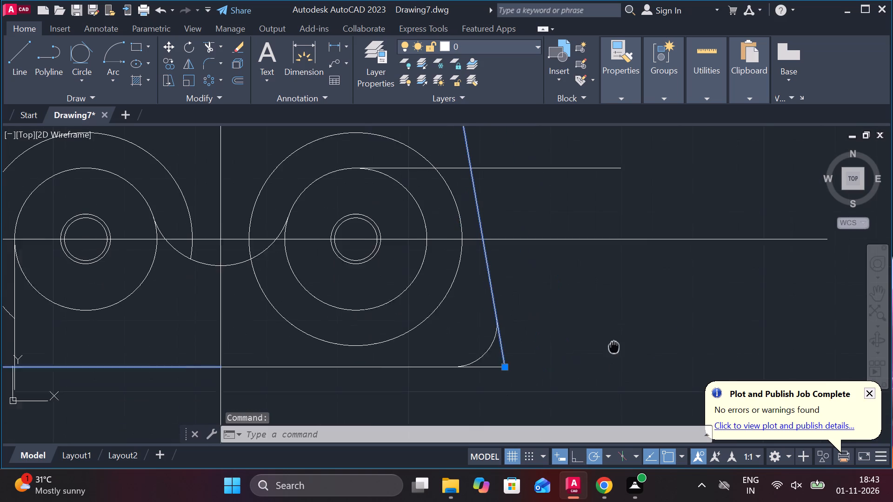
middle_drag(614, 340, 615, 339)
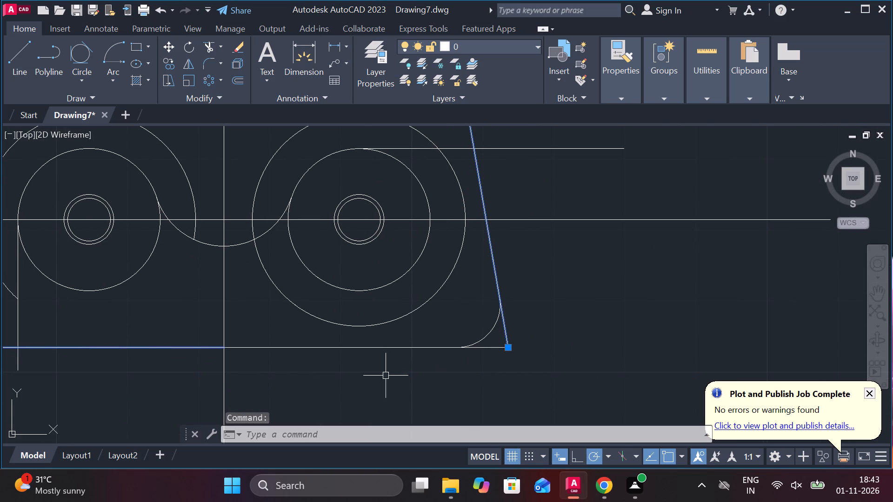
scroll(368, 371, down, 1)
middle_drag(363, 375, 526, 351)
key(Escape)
Trim the lower horizontal line between the left wheel's vertical tangent line and the vertical centre line.
text(TR)
key(space)
click(411, 332)
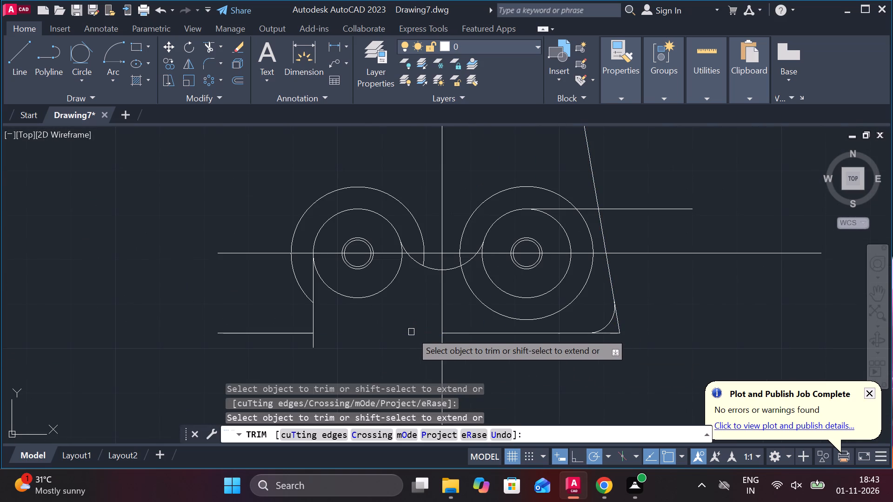
key(Escape)
Offset the slanted plate edge outward to the right by 7.
click(537, 337)
key(Escape)
click(630, 335)
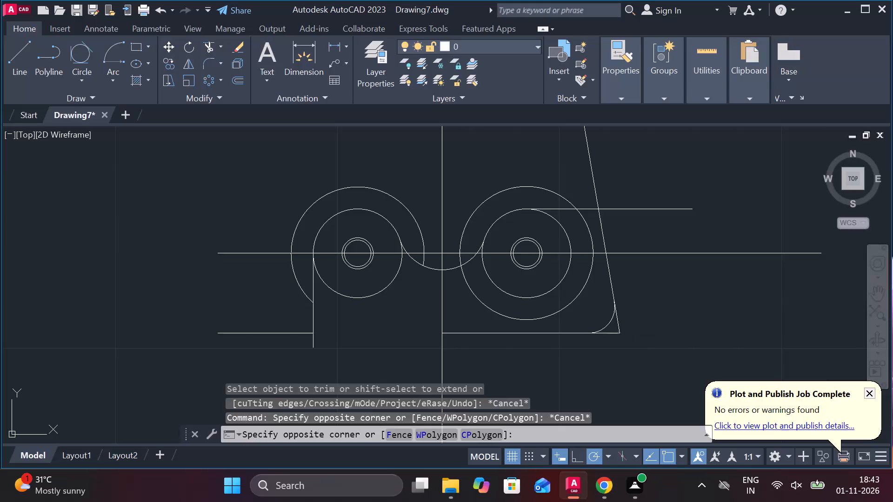
click(608, 315)
scroll(606, 323, up, 3)
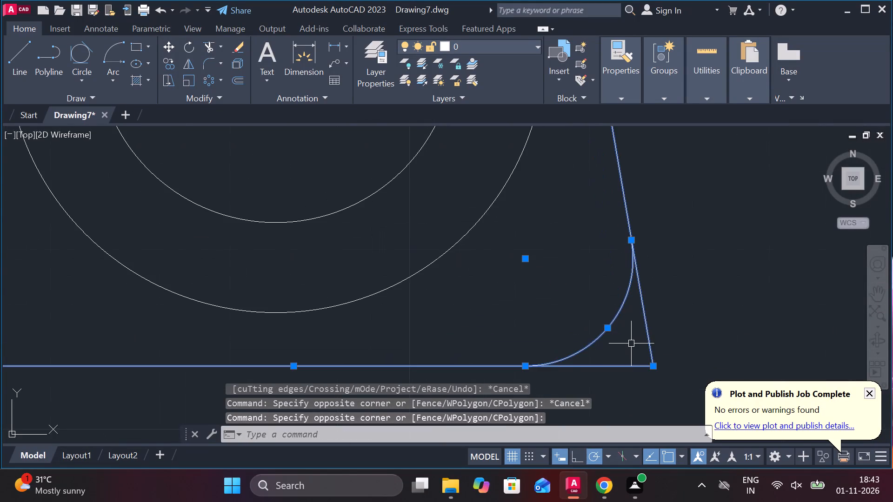
scroll(632, 343, down, 3)
middle_drag(643, 264, 647, 353)
scroll(639, 273, down, 1)
middle_drag(639, 271, 628, 313)
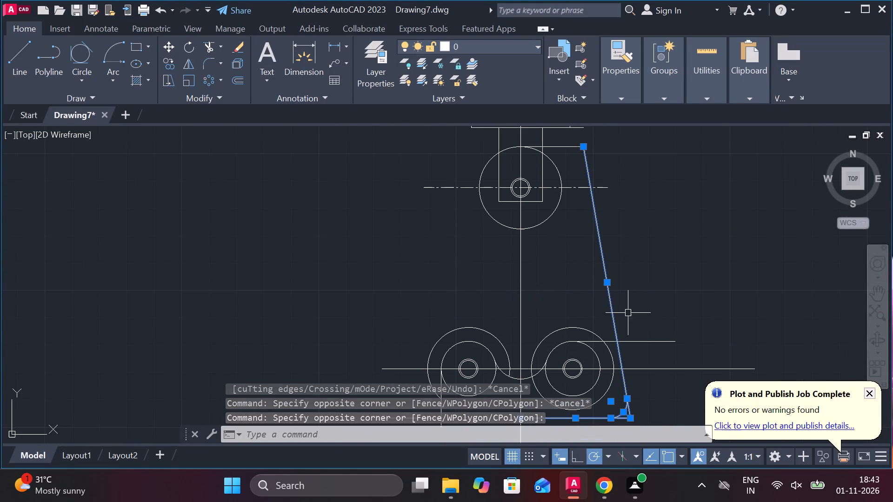
key(o)
key(Return)
key(Return)
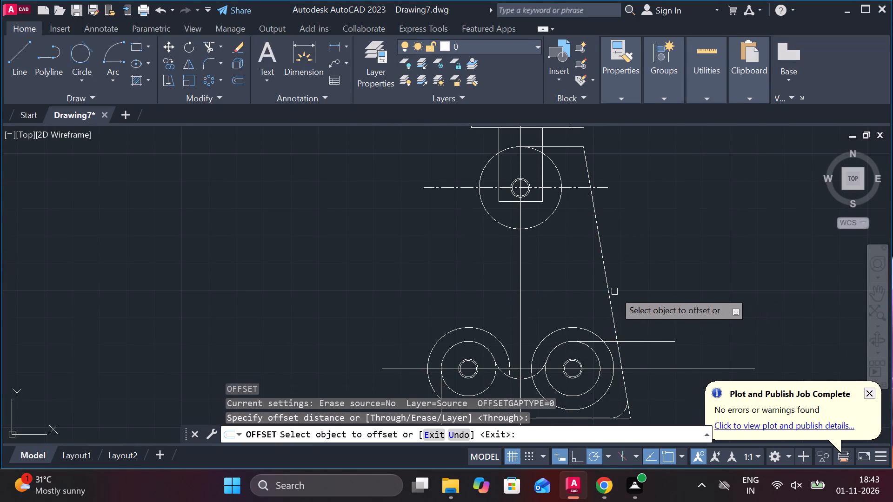
click(605, 282)
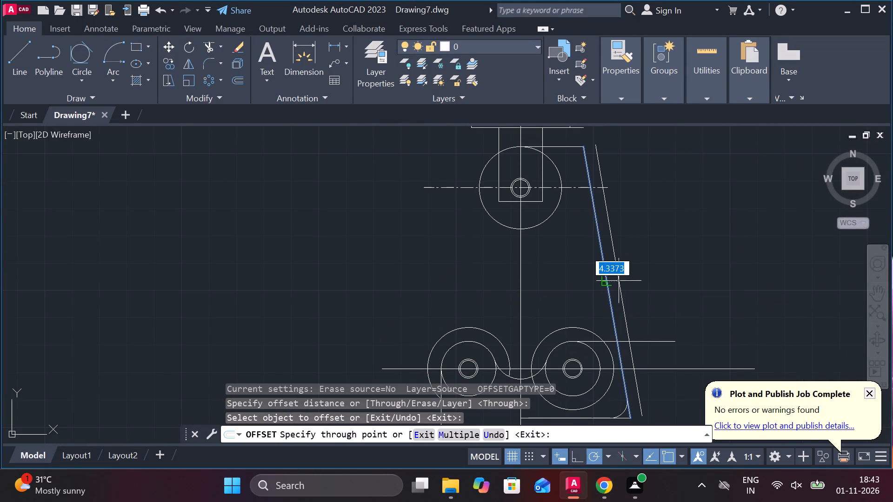
key(7)
key(Return)
middle_drag(637, 288, 618, 278)
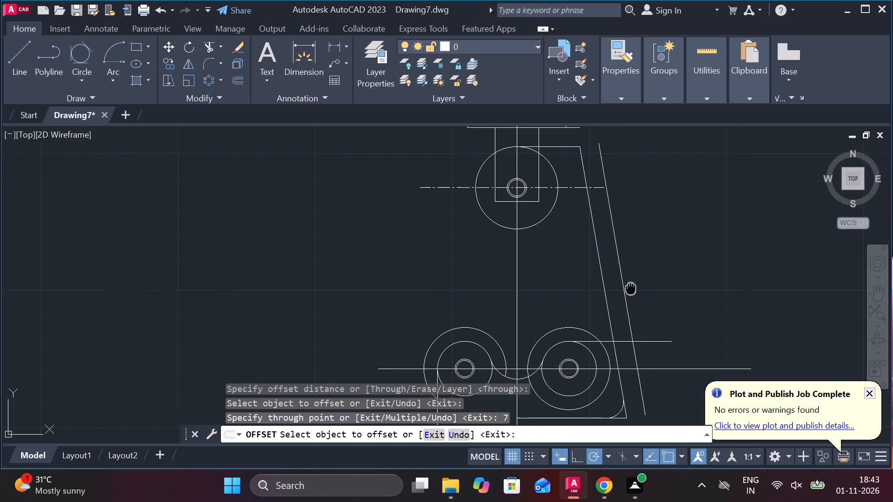
middle_drag(618, 278, 606, 255)
middle_drag(653, 296, 646, 346)
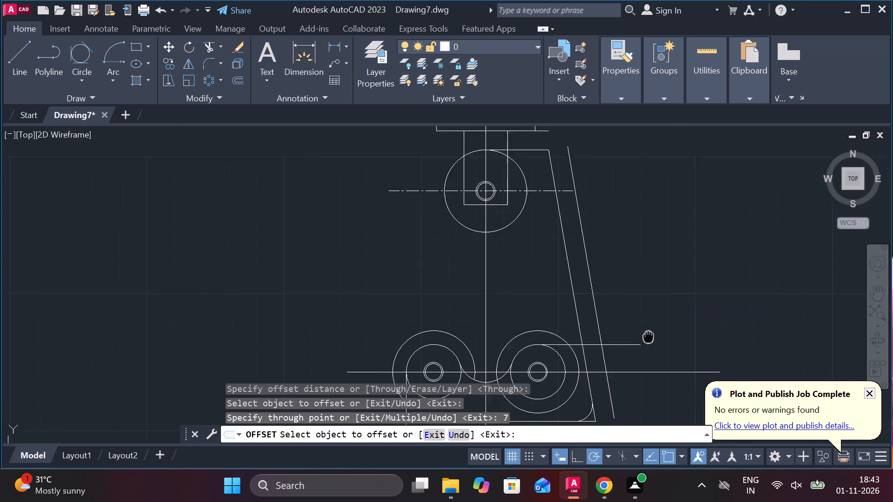
middle_drag(636, 304, 632, 331)
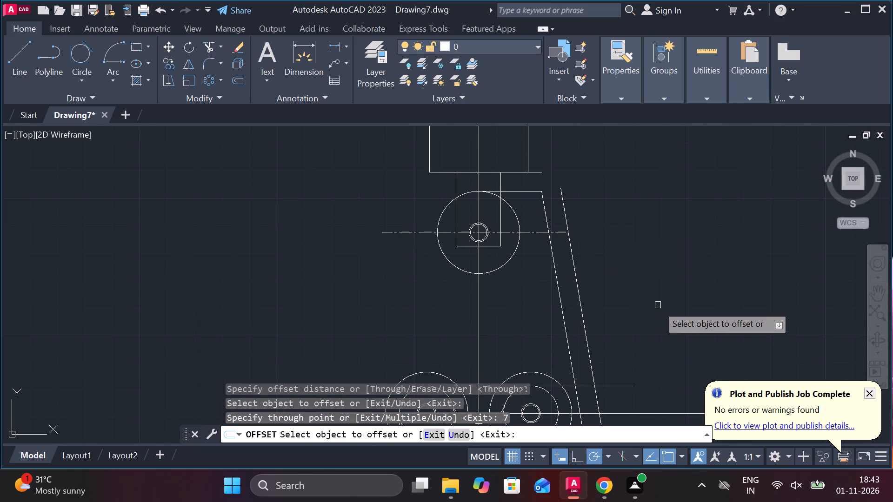
middle_drag(652, 308, 621, 215)
middle_drag(658, 277, 649, 230)
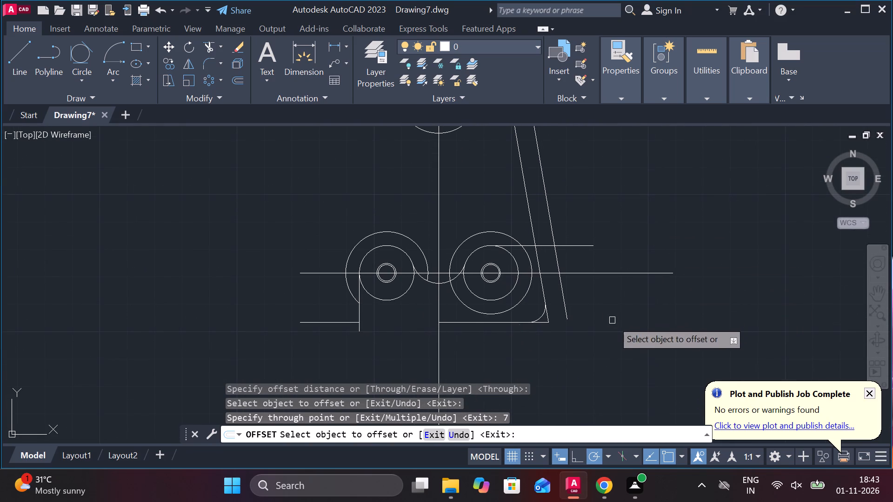
middle_drag(611, 320, 610, 294)
middle_click(610, 290)
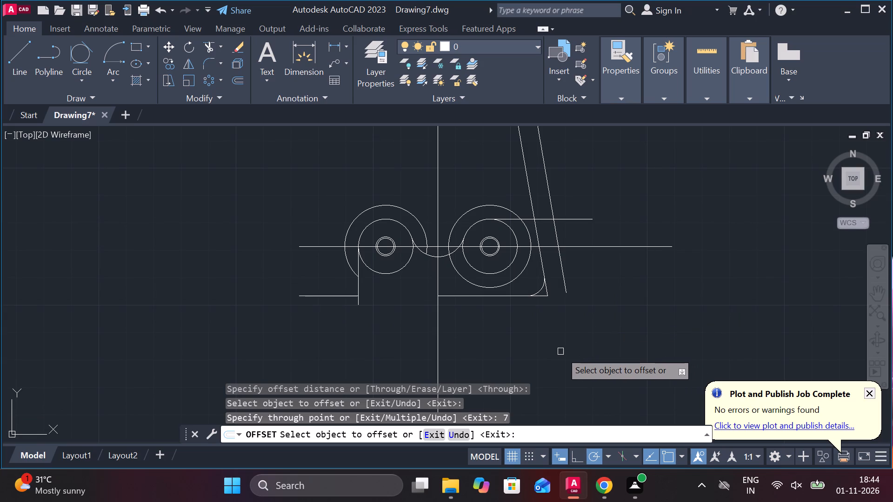
key(Escape)
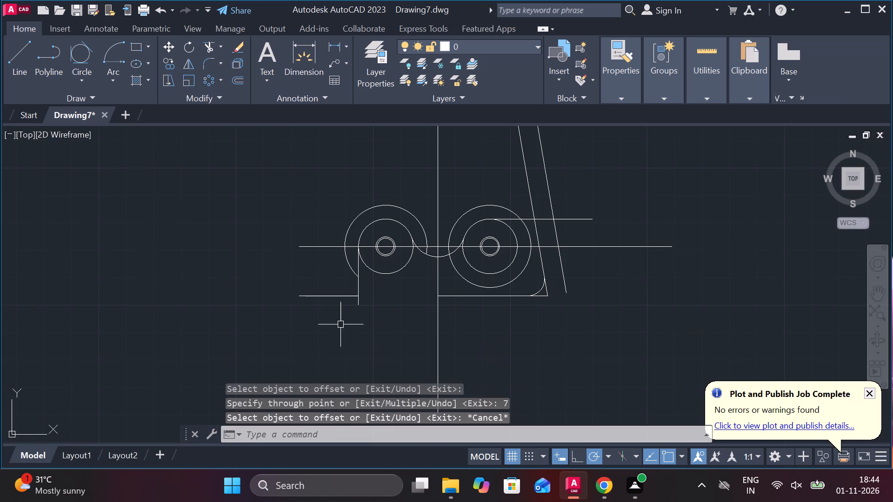
Offset the short lower horizontal line at the left of the vertical tangent line downward by 12.
click(327, 297)
key(o)
key(Return)
key(Return)
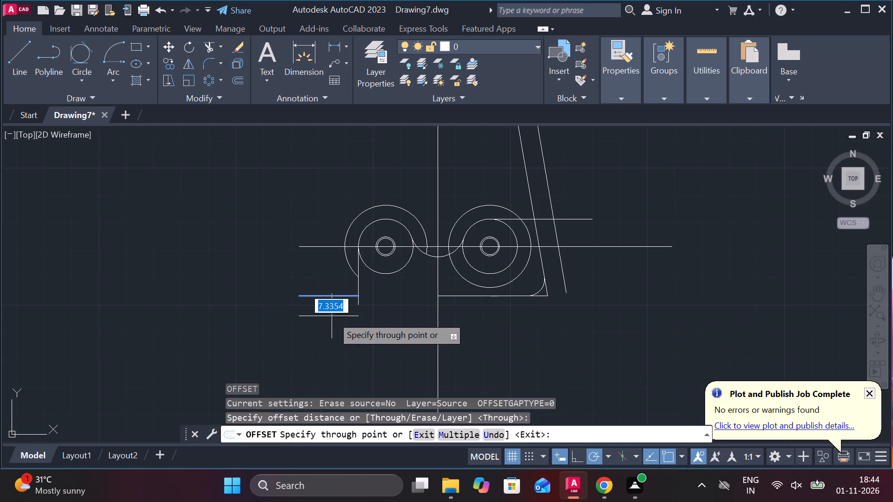
text(12)
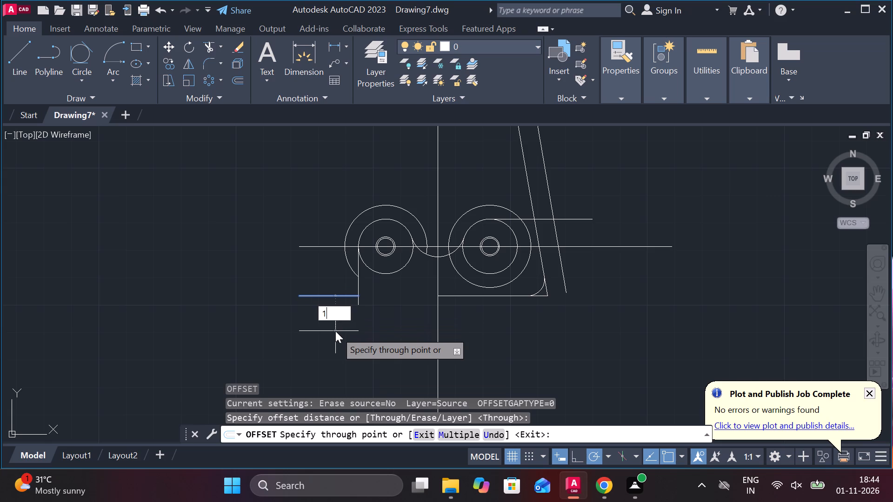
key(space)
middle_drag(351, 342, 344, 342)
key(Escape)
Stretch the right end of the new lower horizontal line rightward well past the outer slanted line.
click(321, 331)
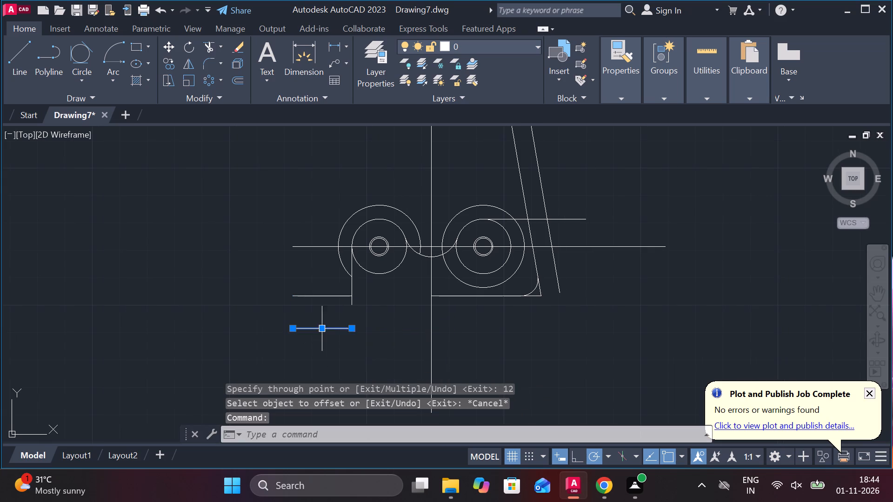
click(351, 330)
click(630, 325)
key(Escape)
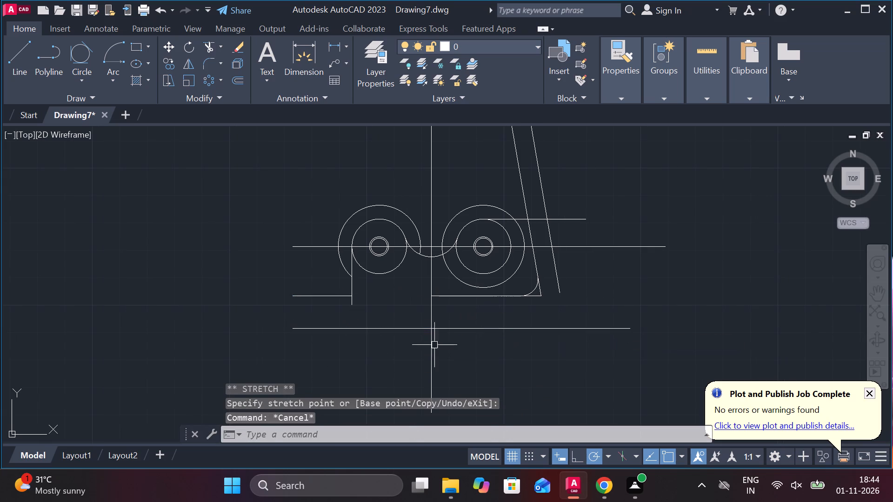
Extend the left wheel's vertical tangent line down to the new bottom horizontal line.
text(EX)
key(space)
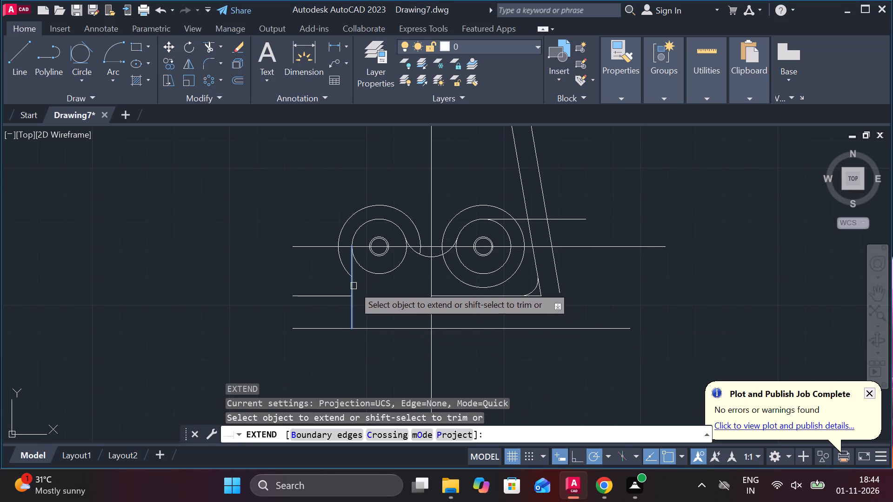
click(353, 286)
key(Escape)
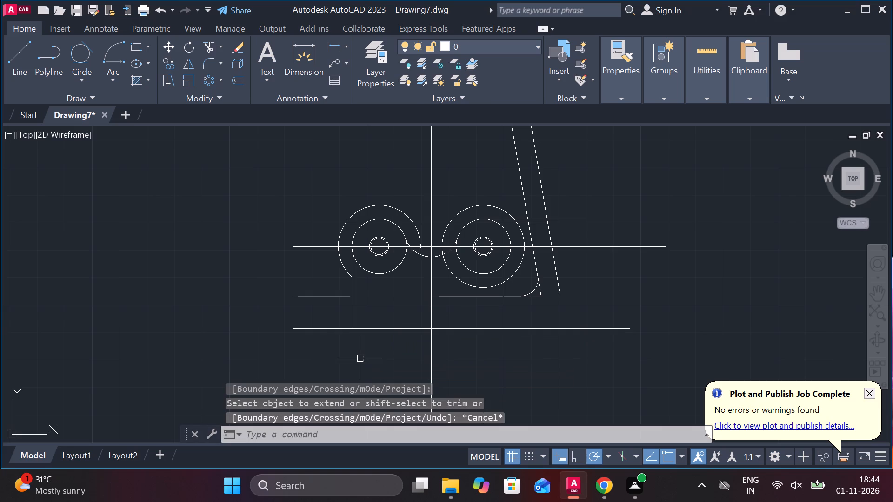
Trim the part of the bottom horizontal line that overhangs left of the vertical tangent line.
text(TR)
key(space)
click(325, 322)
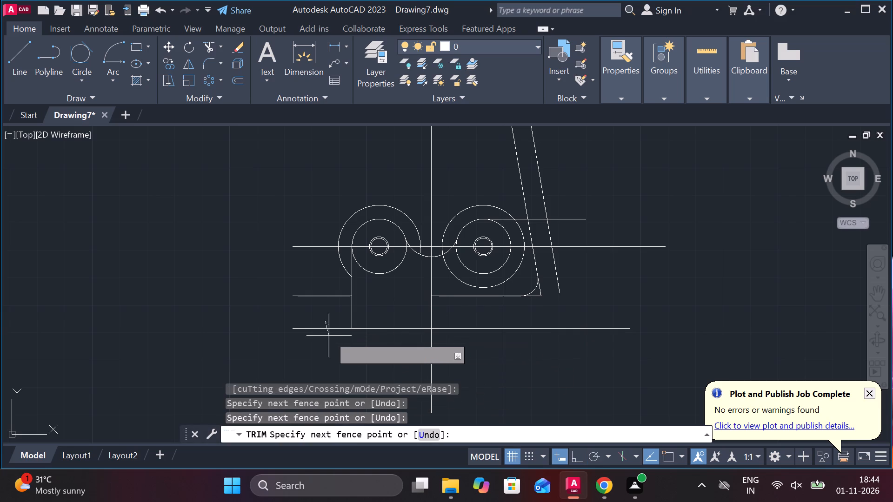
click(329, 336)
key(Escape)
Fillet the corner between the left vertical tangent line and the bottom horizontal line with radius 8.
text(F R)
key(space)
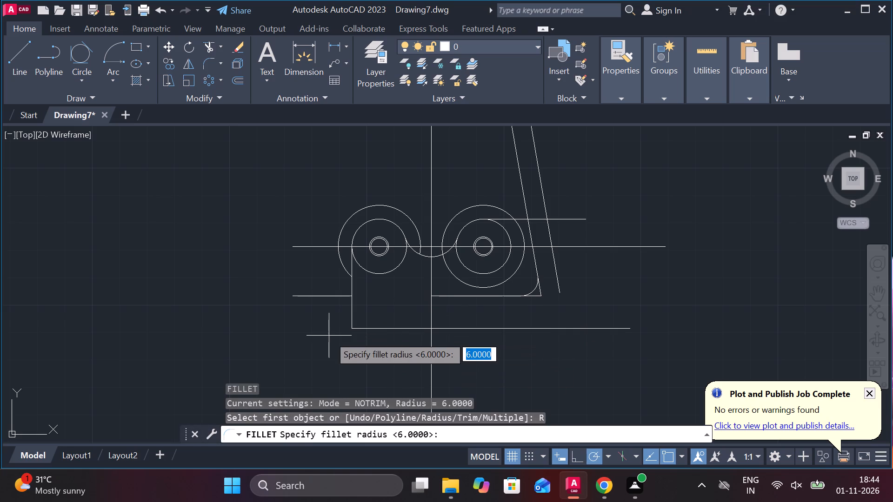
key(8)
key(Return)
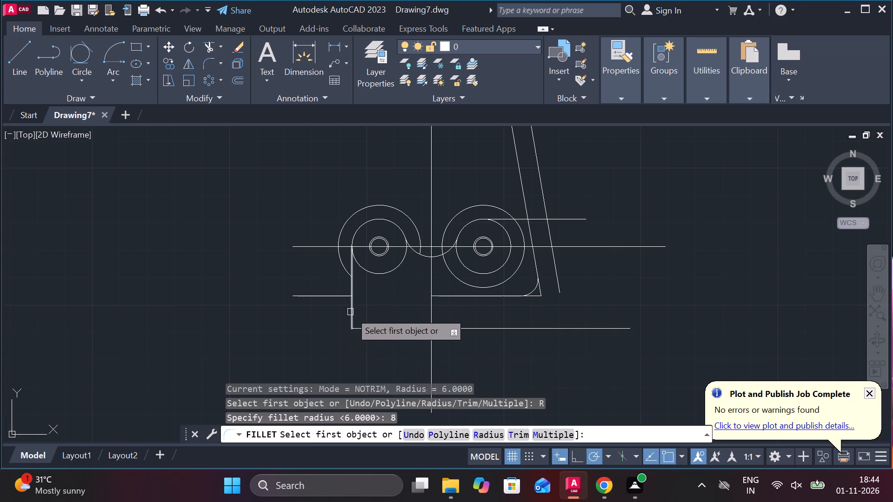
click(353, 312)
click(367, 326)
Trim the leftover horizontal and vertical corner pieces outside the radius 8 fillet.
scroll(345, 345, up, 1)
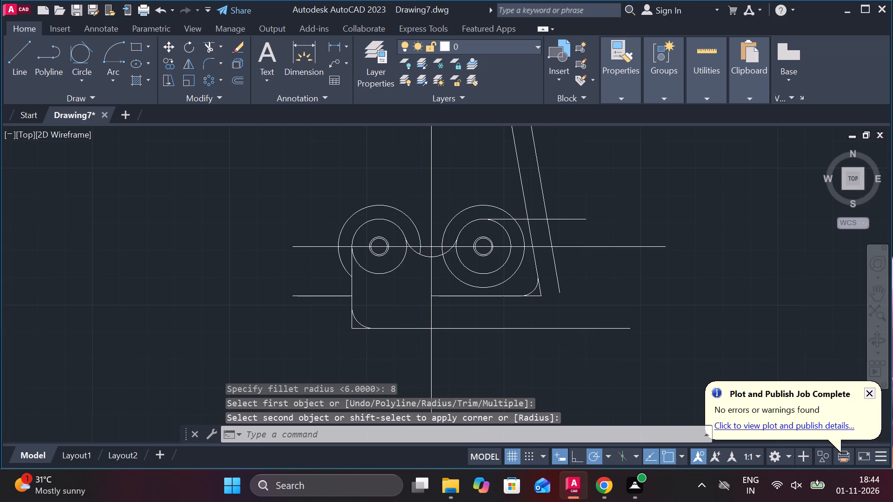
middle_drag(360, 345, 341, 344)
text(TR)
key(space)
click(344, 319)
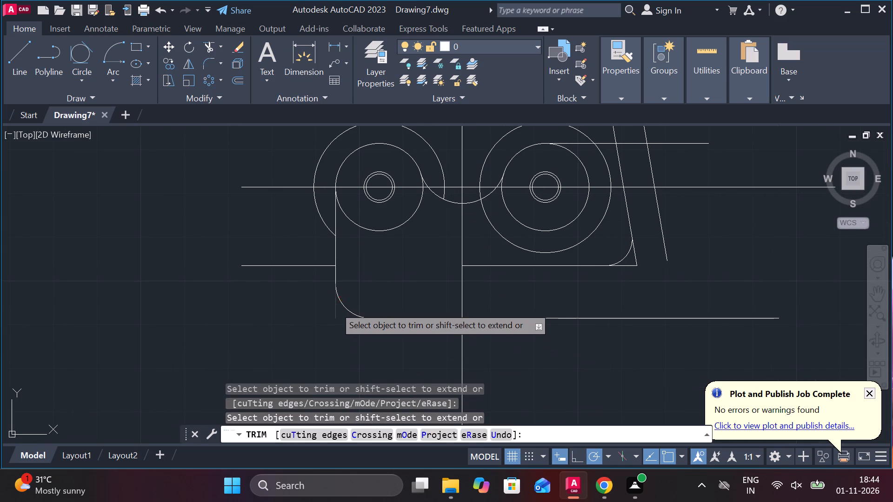
click(334, 306)
scroll(336, 324, down, 1)
middle_drag(340, 329, 313, 324)
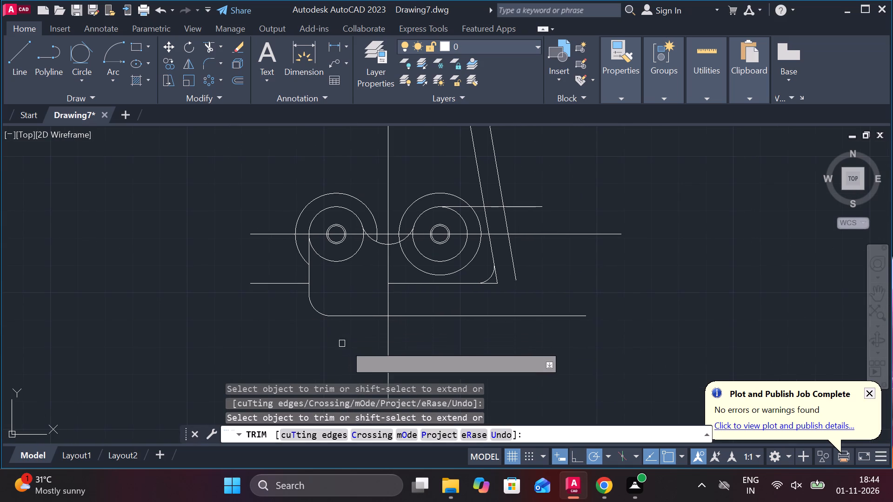
scroll(593, 334, up, 1)
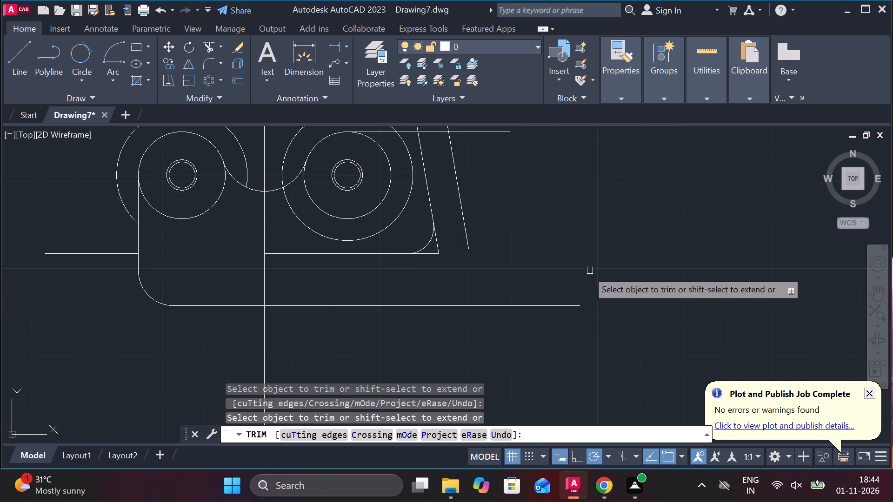
key(Escape)
Extend the outer slanted line down to the bottom horizontal line.
text(EX)
key(space)
click(463, 229)
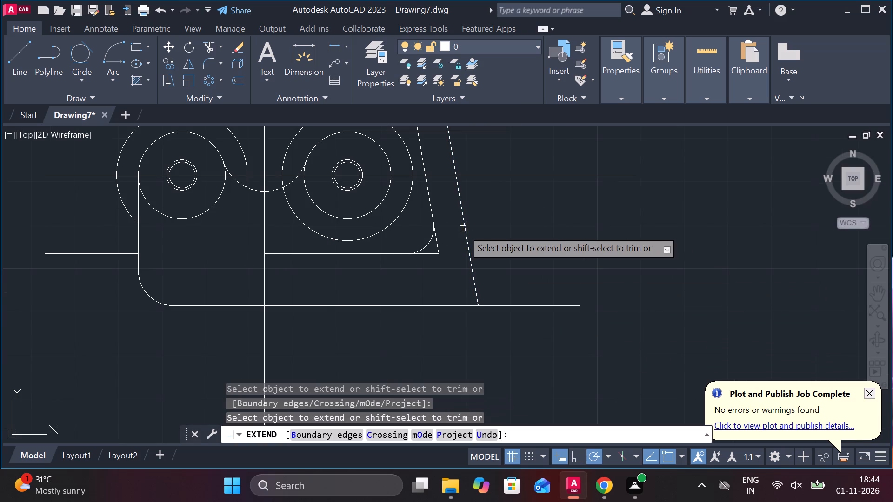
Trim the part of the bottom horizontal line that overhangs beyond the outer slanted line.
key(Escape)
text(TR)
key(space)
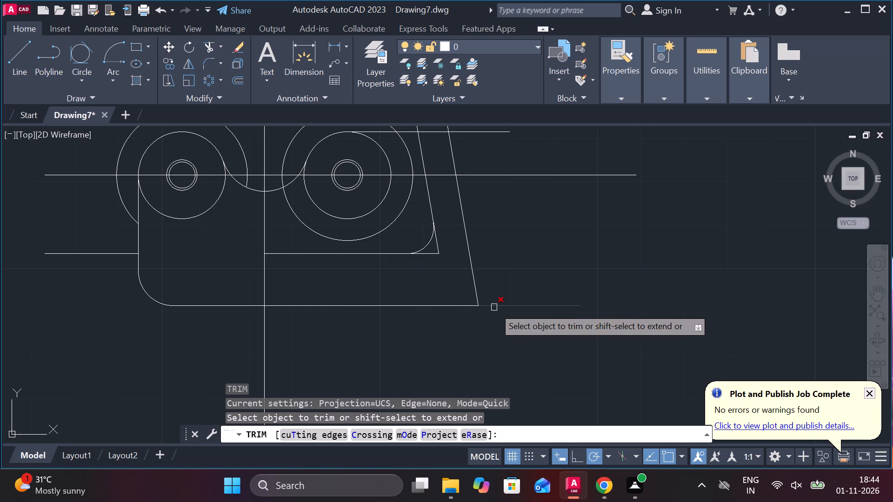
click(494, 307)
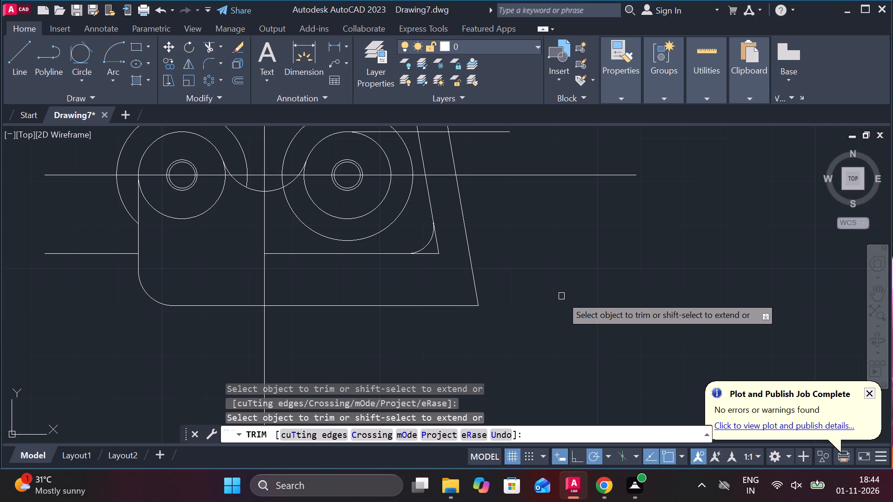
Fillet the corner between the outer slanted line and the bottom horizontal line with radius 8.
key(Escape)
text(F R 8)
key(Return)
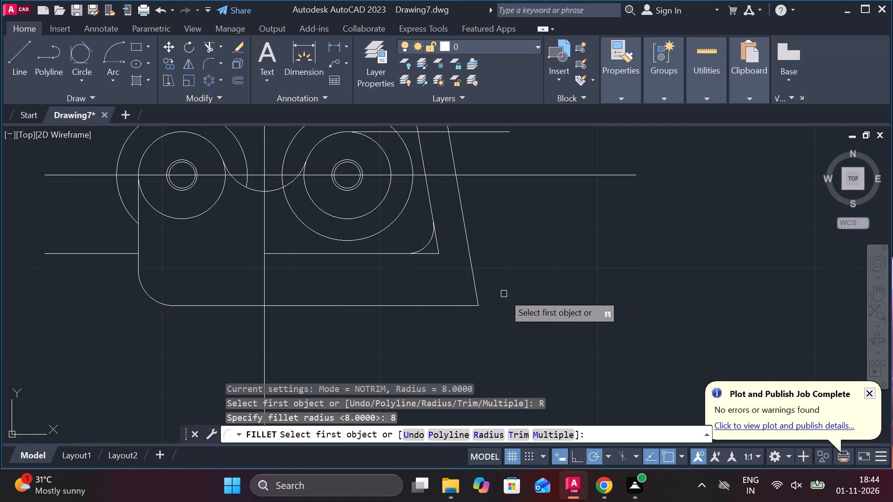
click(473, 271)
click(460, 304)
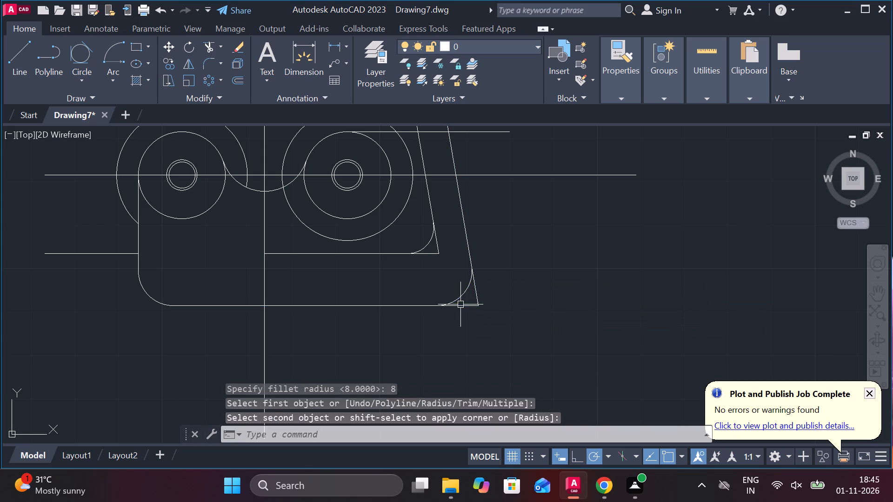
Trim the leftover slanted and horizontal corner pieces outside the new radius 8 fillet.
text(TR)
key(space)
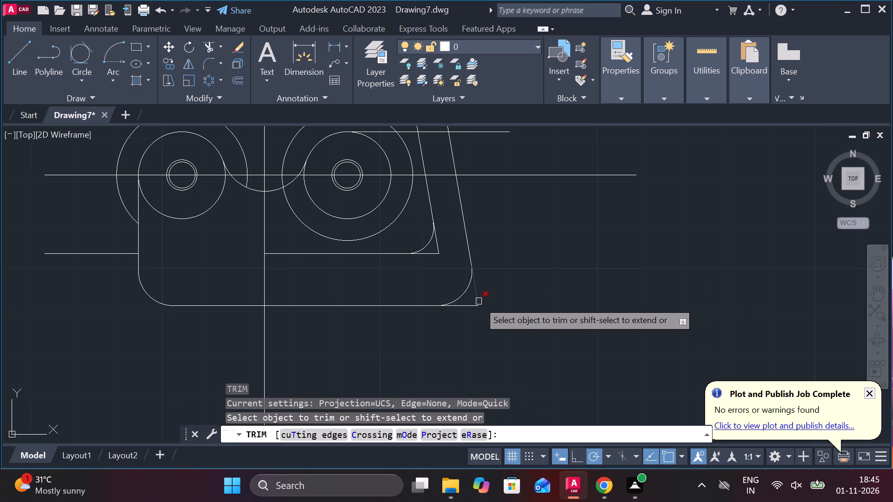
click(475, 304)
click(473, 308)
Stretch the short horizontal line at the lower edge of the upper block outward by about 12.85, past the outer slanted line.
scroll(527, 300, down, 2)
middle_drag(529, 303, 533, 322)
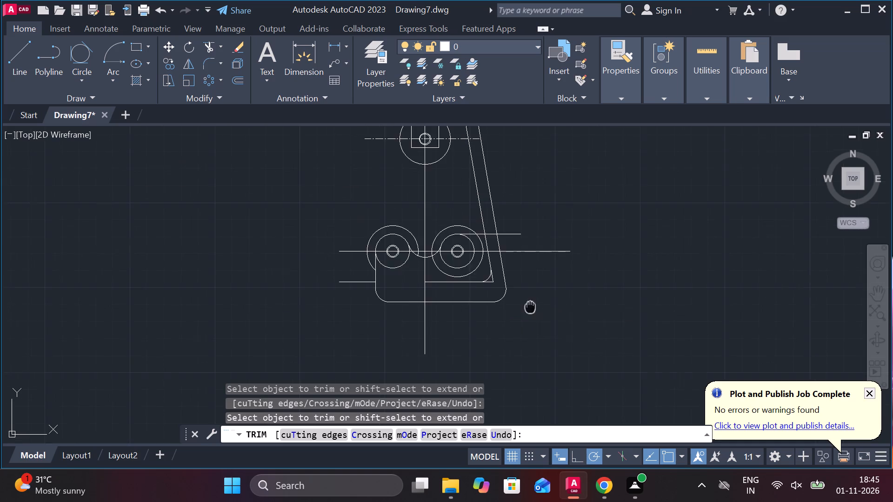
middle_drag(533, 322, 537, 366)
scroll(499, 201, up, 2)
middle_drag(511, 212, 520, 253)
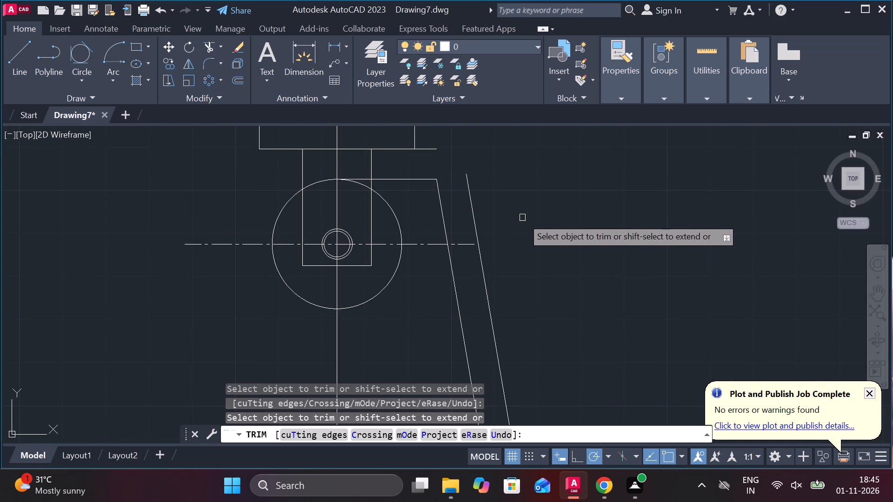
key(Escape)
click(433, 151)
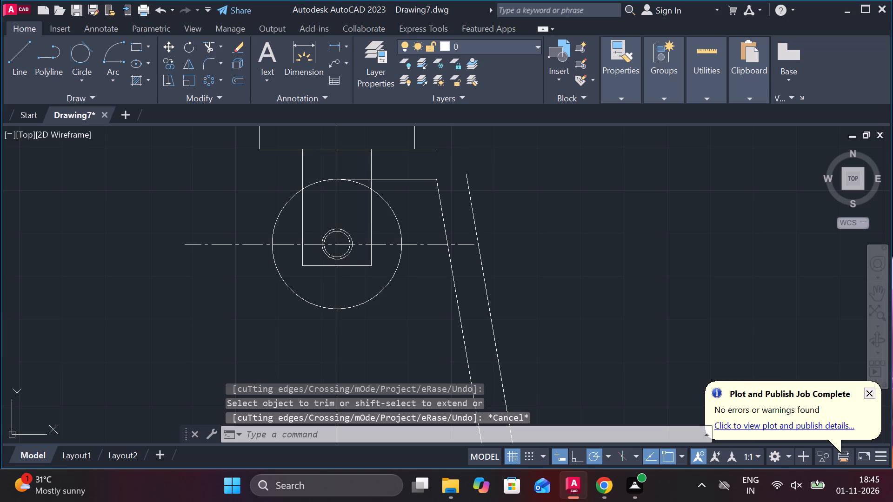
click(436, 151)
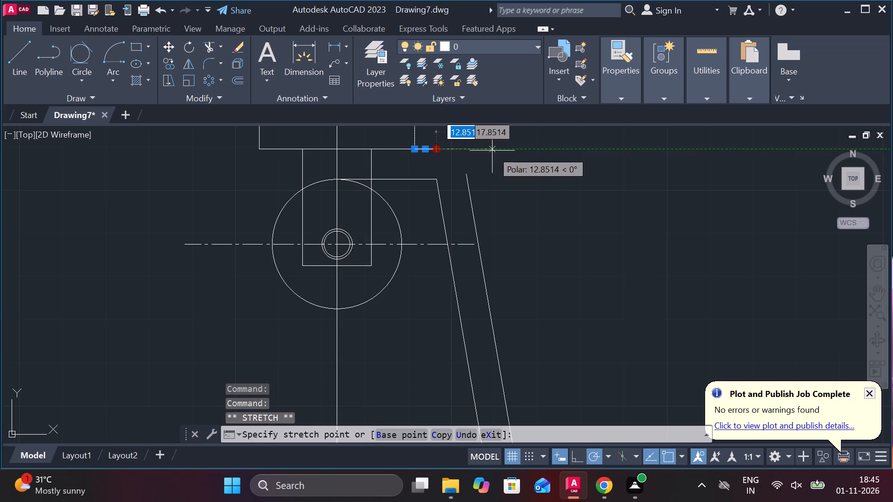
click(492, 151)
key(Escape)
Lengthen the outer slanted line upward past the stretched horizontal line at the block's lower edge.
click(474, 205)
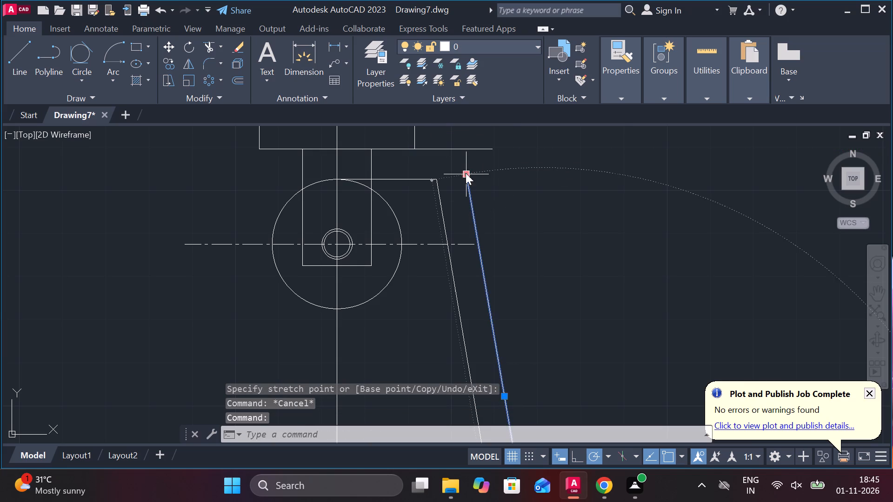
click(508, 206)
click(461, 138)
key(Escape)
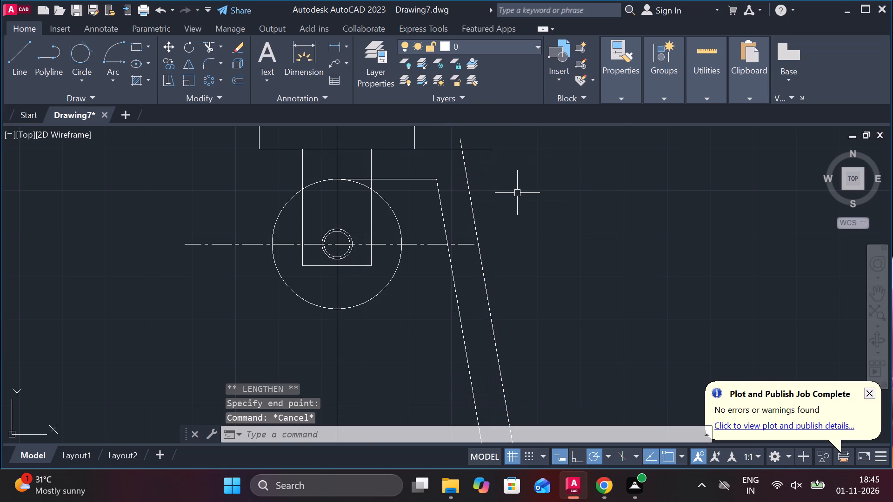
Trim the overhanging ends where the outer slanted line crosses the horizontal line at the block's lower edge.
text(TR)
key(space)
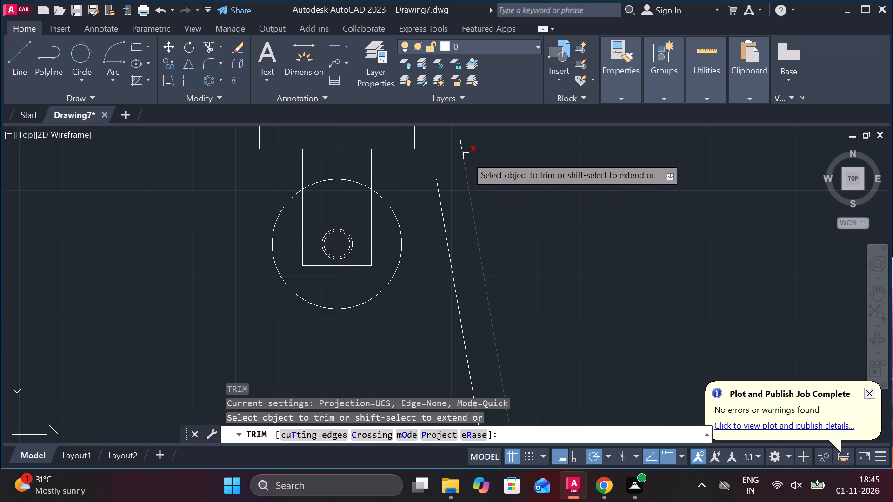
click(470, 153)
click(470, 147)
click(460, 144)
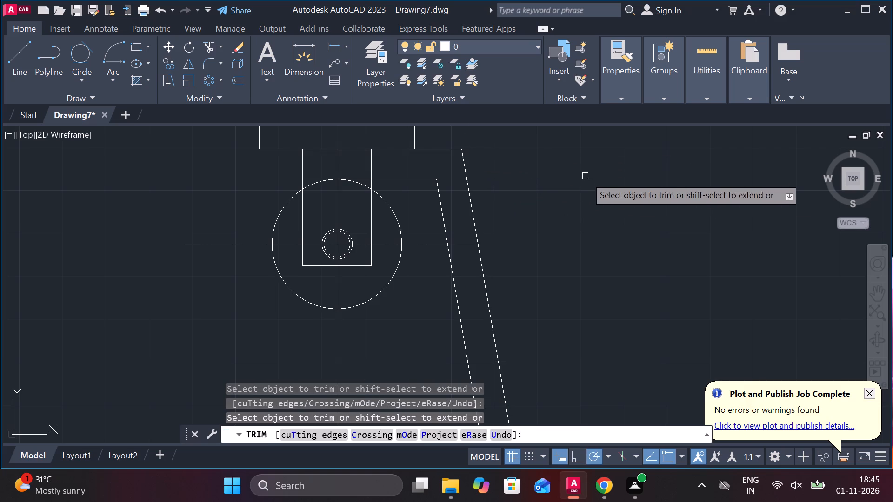
Examine the inner and outer outlines from the upper block down to the wheels and the filleted bottom corners.
scroll(607, 199, down, 1)
middle_drag(603, 243, 542, 136)
middle_drag(553, 306, 544, 257)
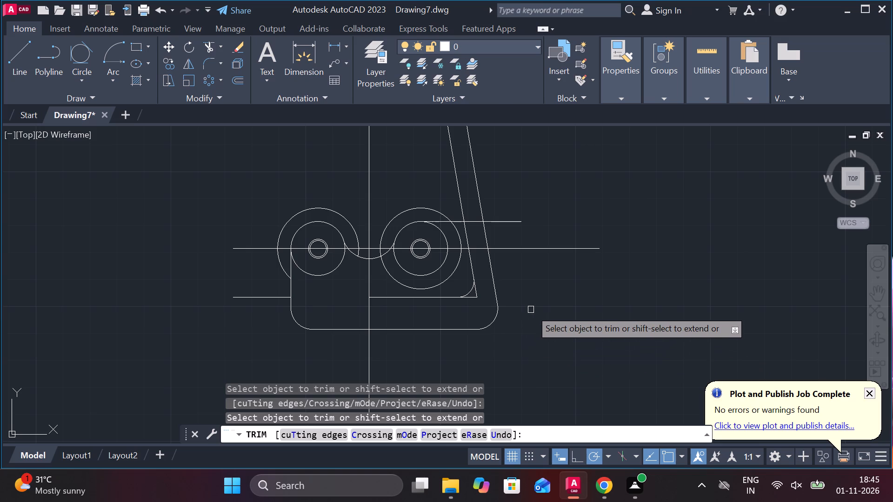
scroll(531, 310, down, 2)
scroll(510, 222, up, 1)
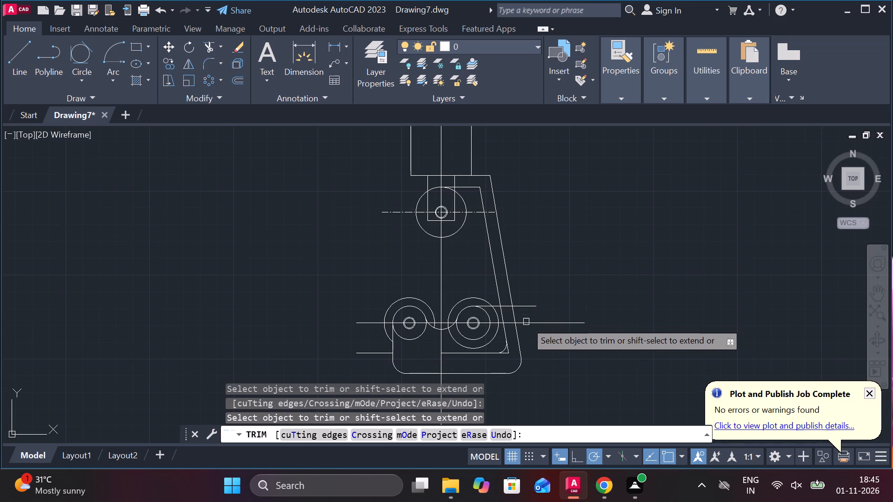
middle_drag(526, 333, 514, 312)
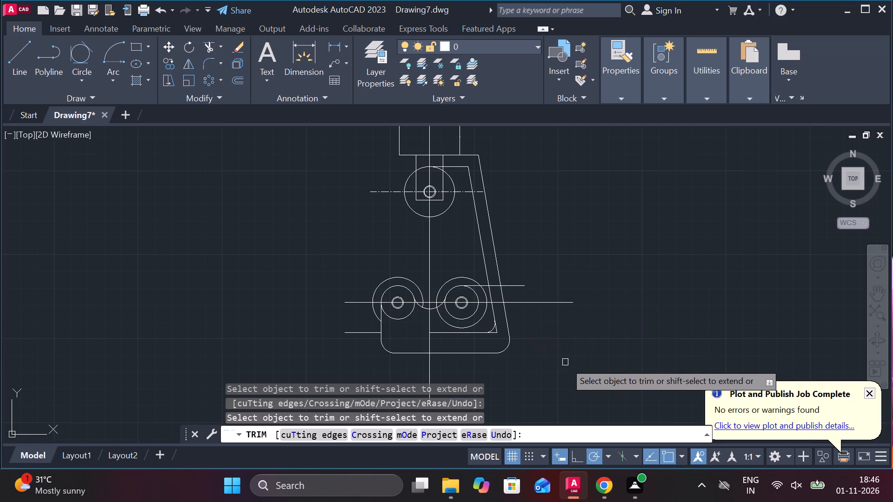
scroll(528, 340, up, 1)
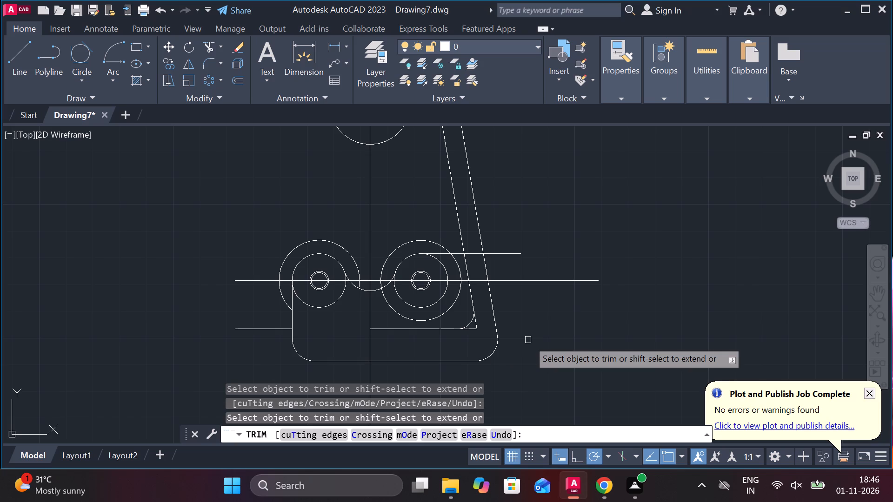
scroll(475, 254, down, 1)
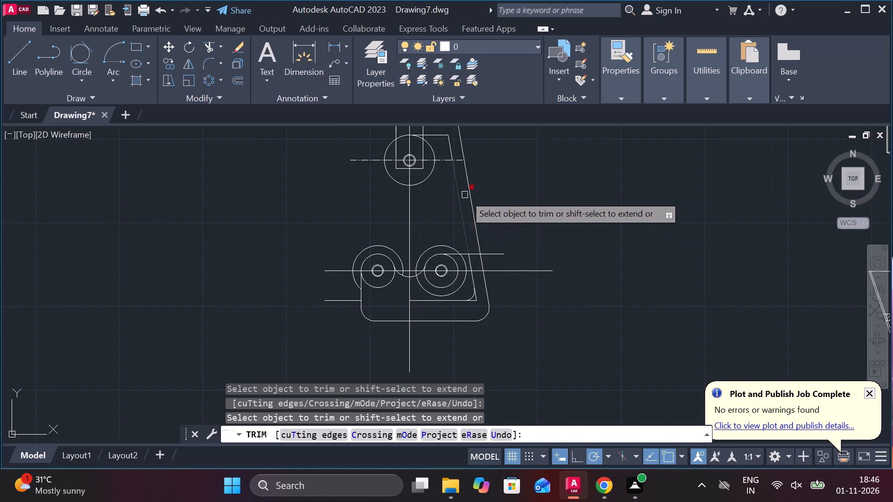
middle_drag(487, 191, 492, 244)
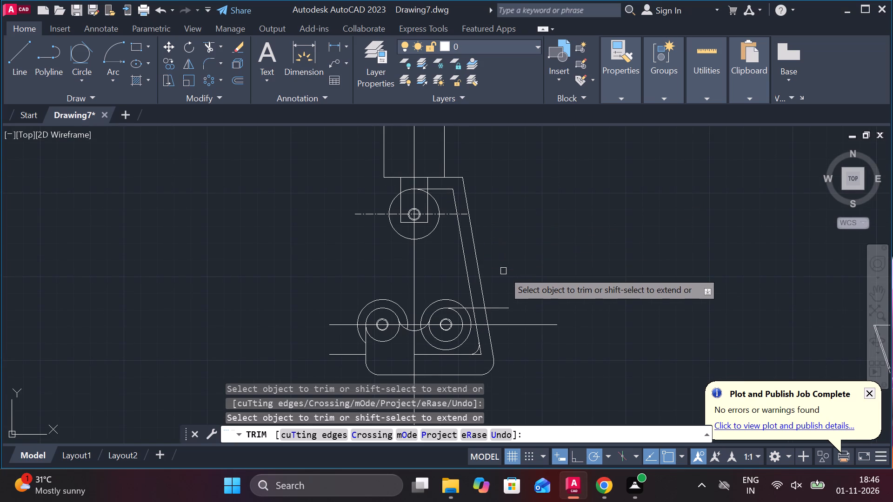
middle_drag(503, 269, 500, 264)
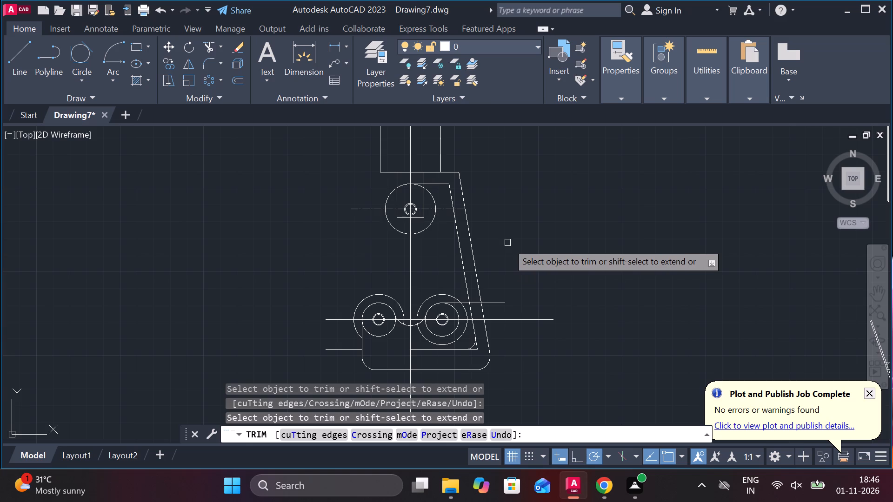
middle_drag(511, 255, 517, 328)
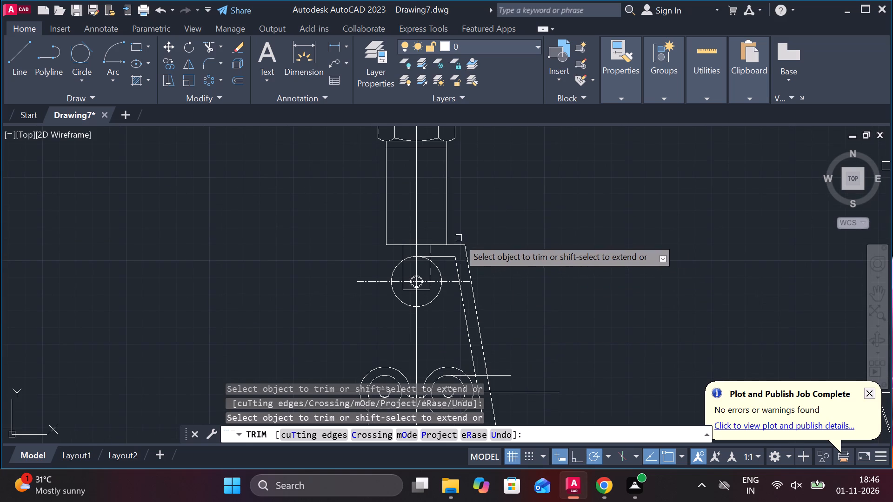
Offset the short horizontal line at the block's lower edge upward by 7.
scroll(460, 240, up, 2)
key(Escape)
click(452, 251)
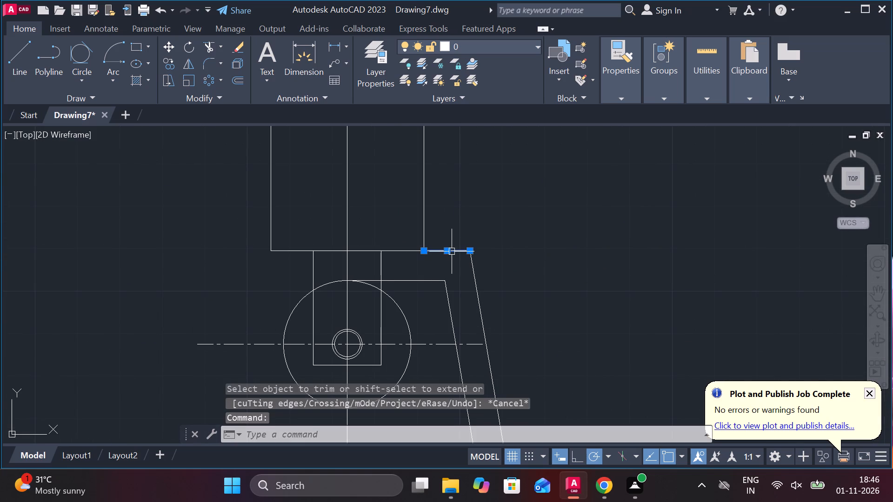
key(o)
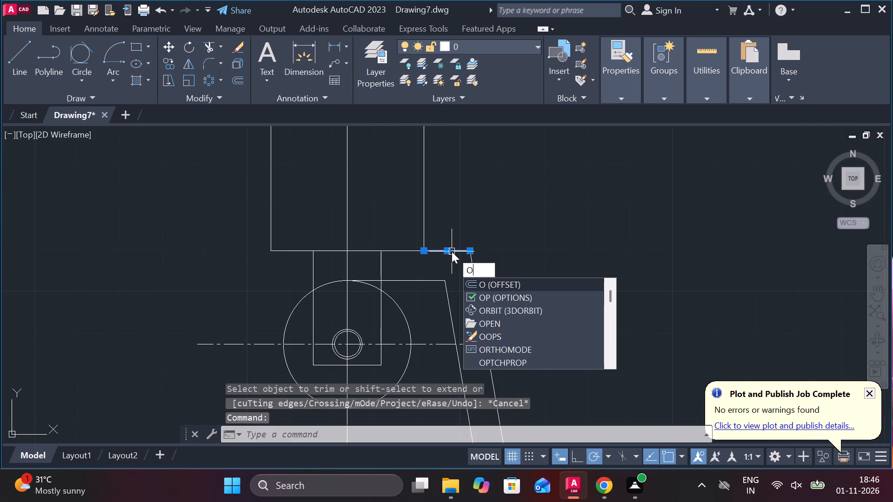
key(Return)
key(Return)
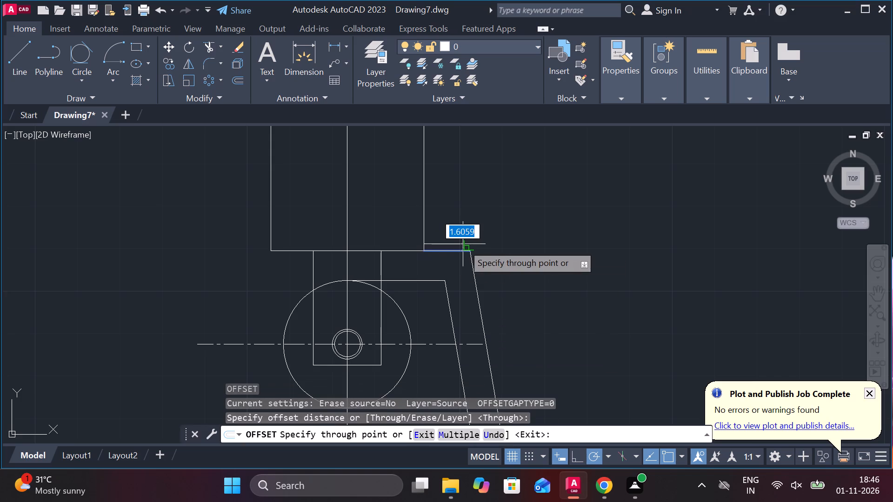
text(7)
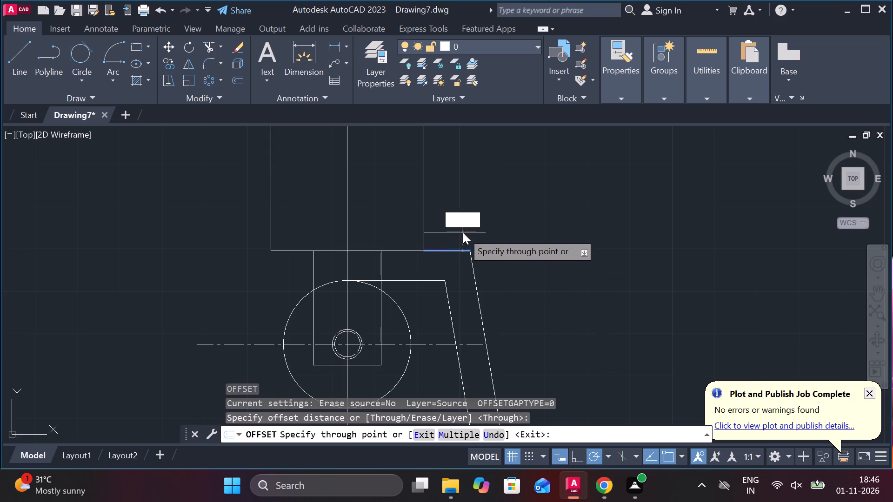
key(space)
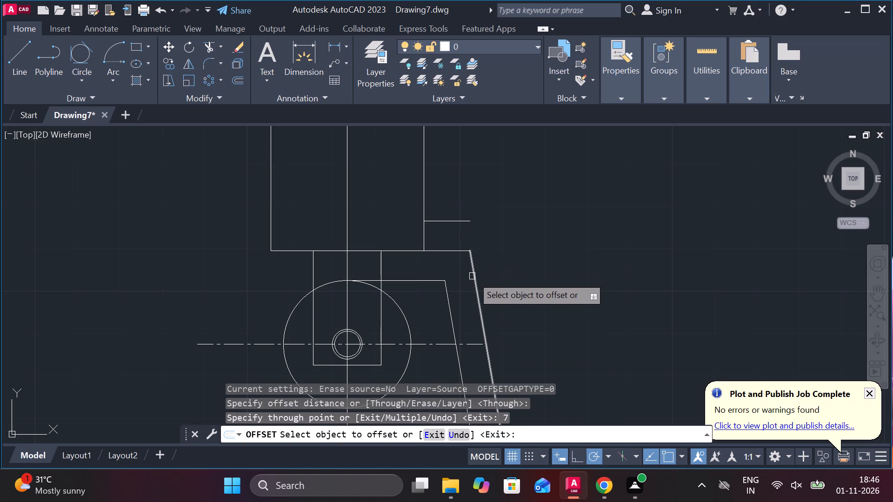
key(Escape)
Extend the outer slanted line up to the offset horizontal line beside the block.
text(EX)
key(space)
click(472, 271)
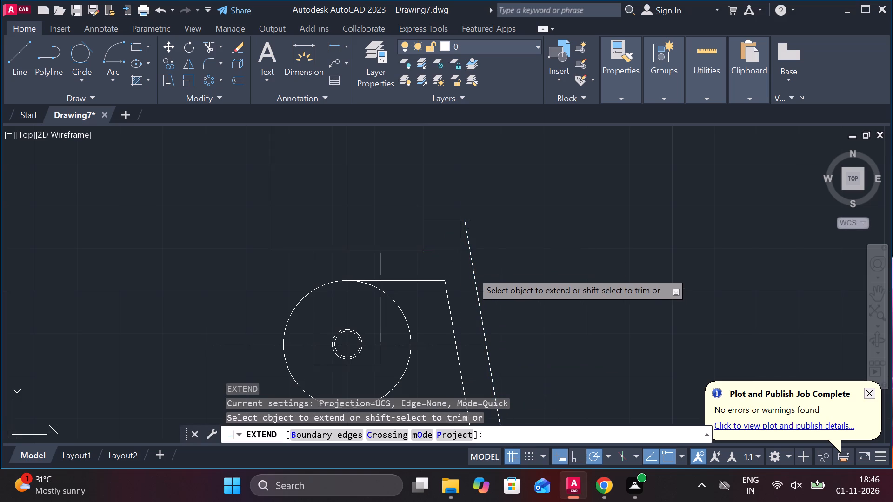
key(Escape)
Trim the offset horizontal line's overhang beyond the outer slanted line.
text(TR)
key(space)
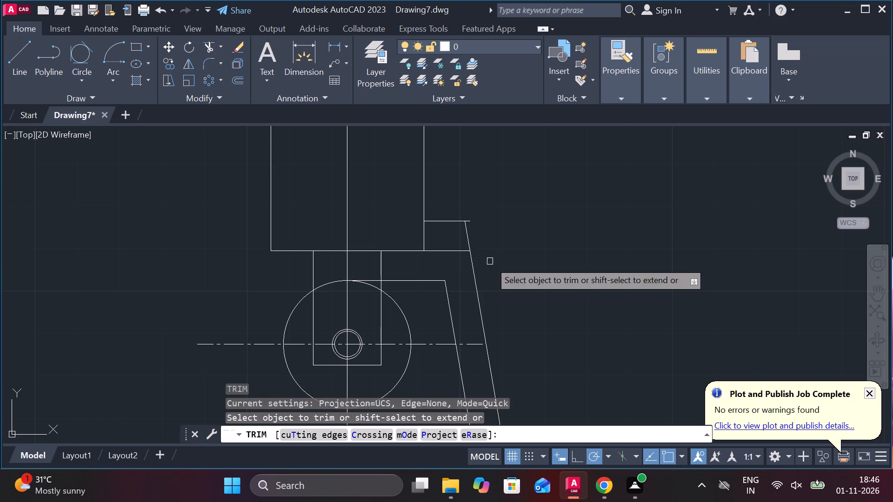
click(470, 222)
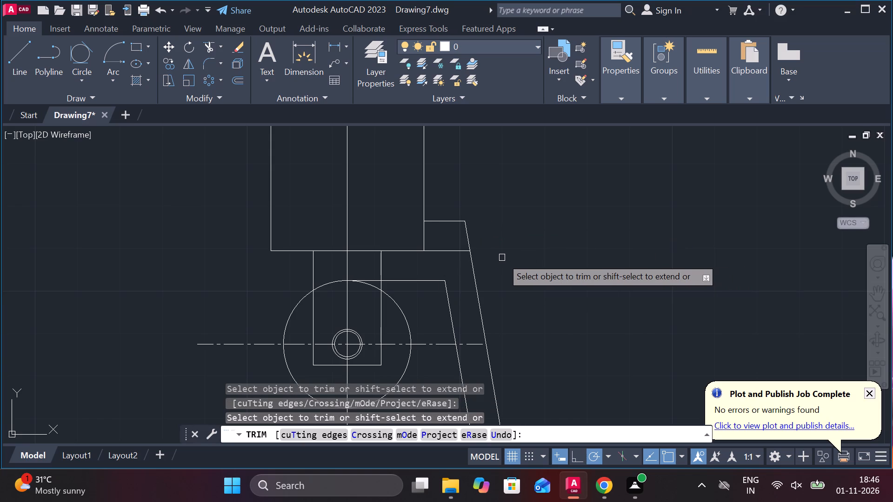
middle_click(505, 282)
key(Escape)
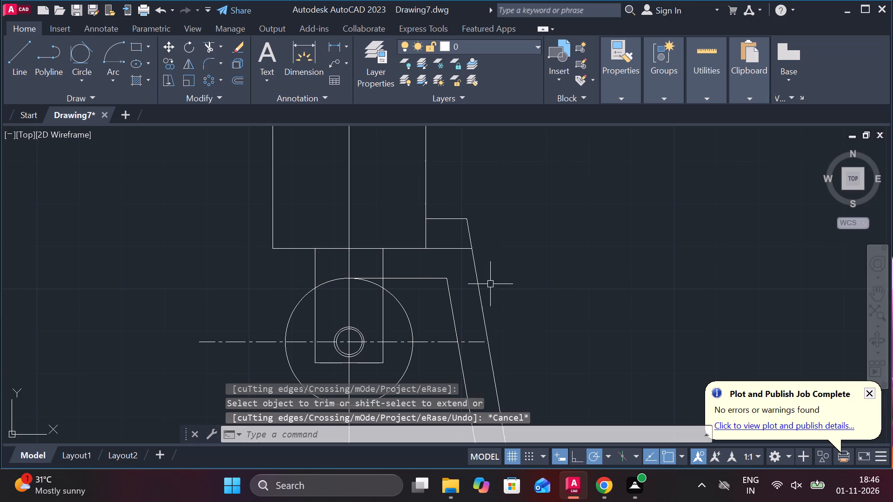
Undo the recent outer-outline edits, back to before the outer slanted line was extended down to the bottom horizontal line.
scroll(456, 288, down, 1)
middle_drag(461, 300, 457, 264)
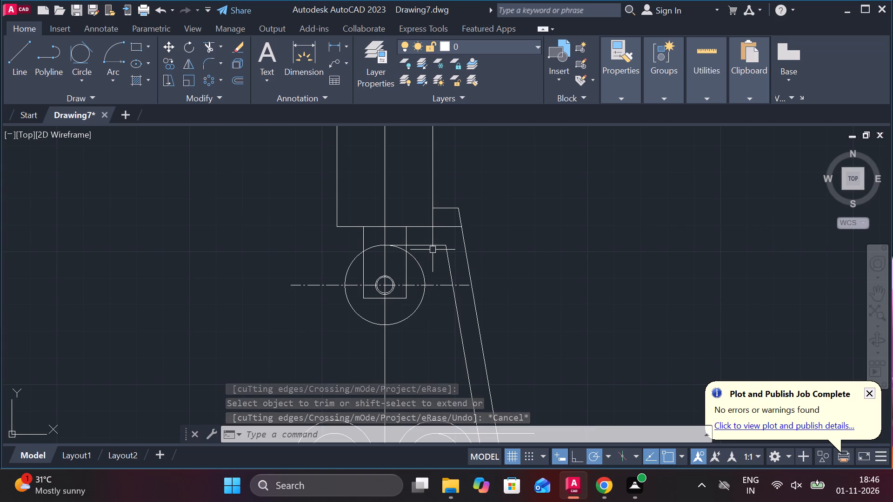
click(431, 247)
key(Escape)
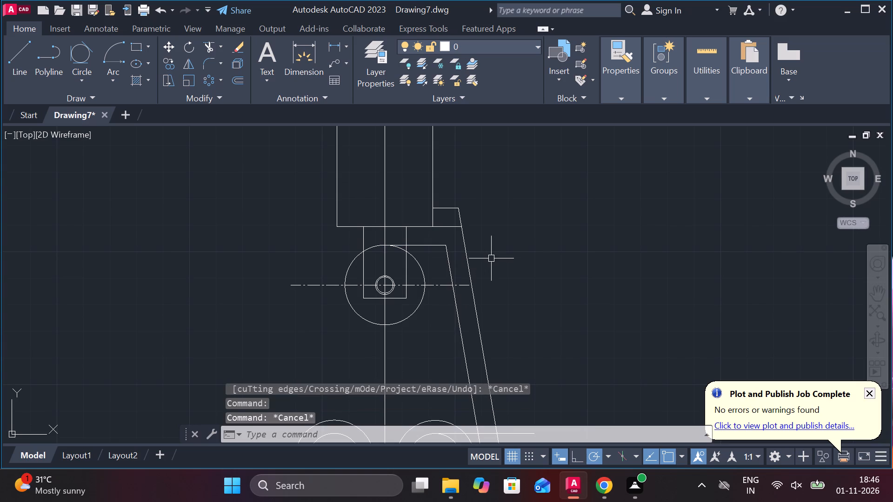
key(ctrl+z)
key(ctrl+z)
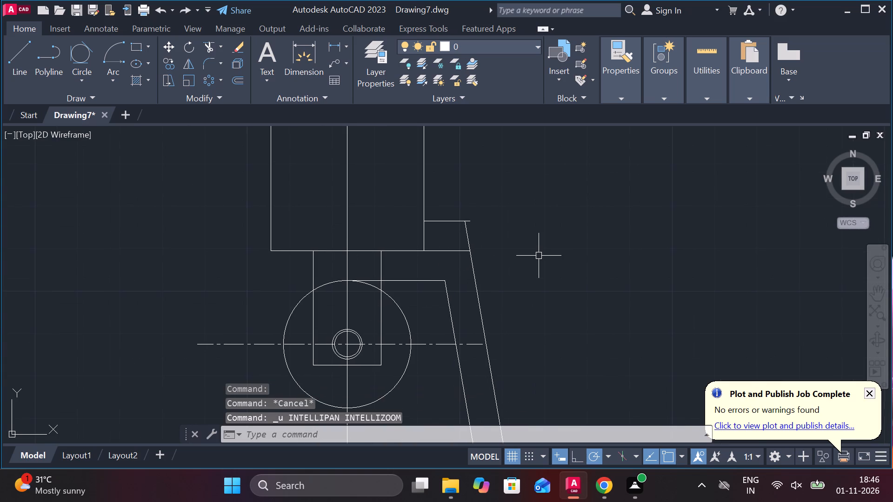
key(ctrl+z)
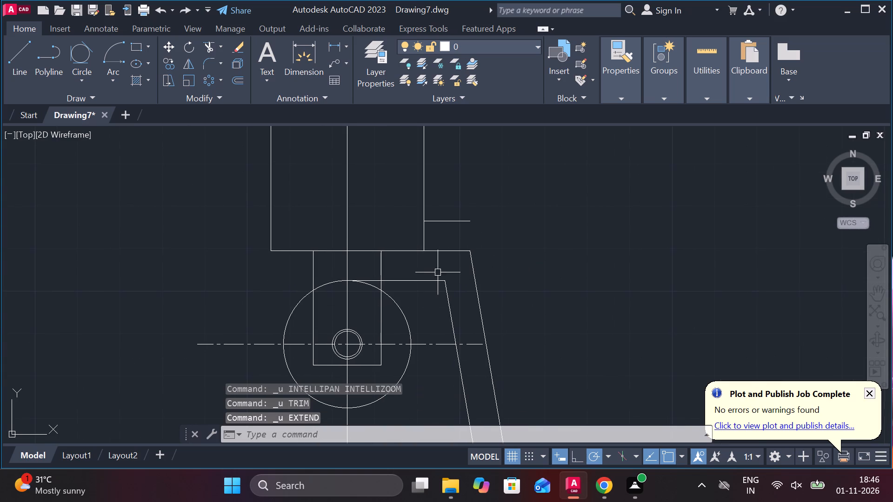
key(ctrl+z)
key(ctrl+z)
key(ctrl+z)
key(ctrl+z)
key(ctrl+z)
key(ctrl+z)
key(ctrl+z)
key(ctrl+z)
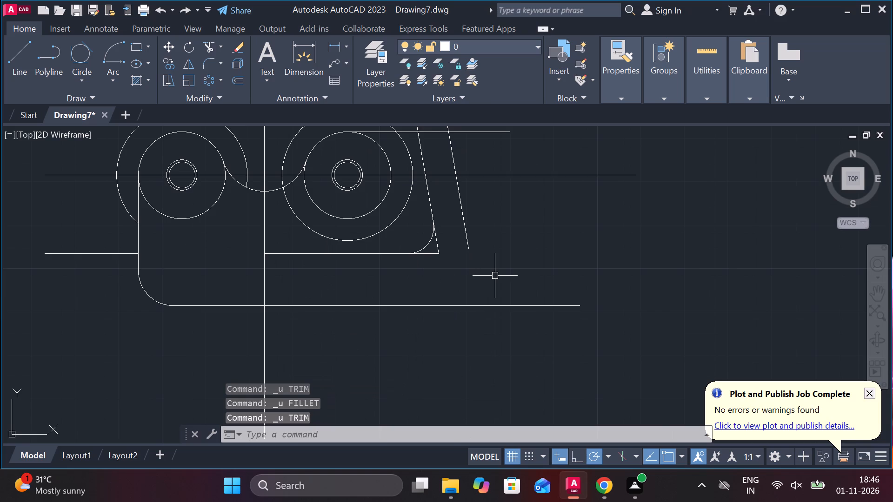
Undo the last trim at the outer outline's lower-left filleted corner.
key(ctrl+z)
middle_drag(495, 276, 495, 304)
key(ctrl+z)
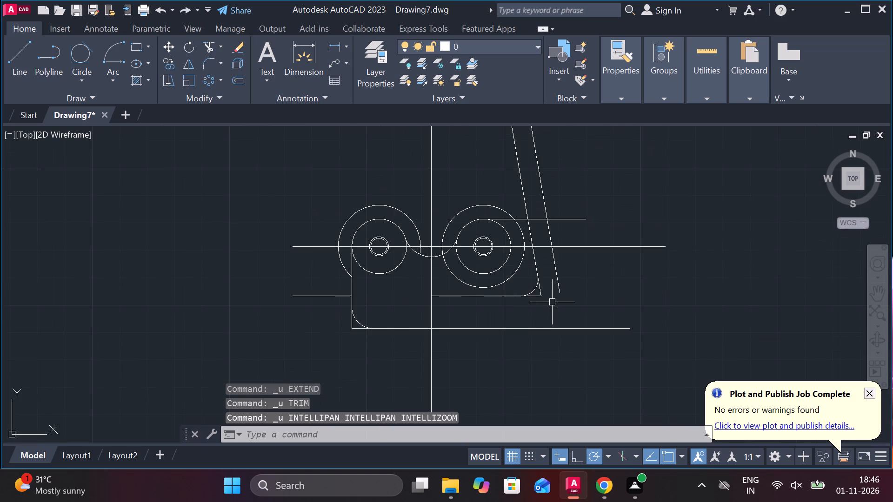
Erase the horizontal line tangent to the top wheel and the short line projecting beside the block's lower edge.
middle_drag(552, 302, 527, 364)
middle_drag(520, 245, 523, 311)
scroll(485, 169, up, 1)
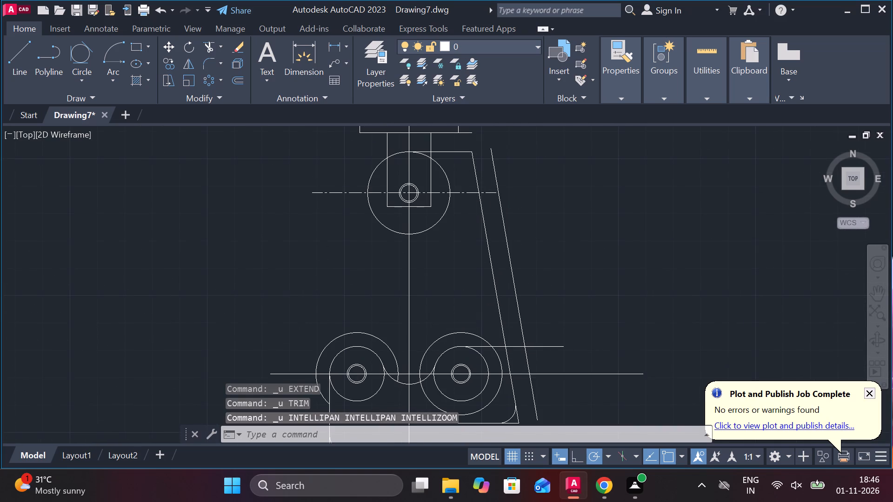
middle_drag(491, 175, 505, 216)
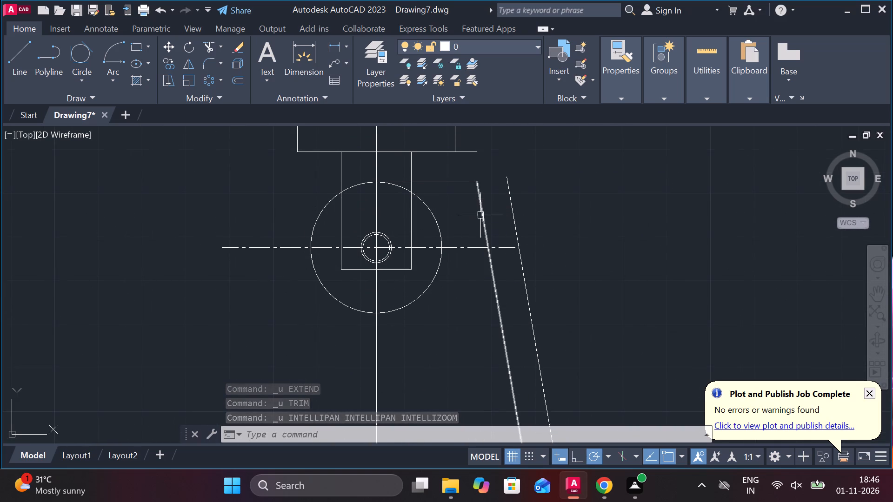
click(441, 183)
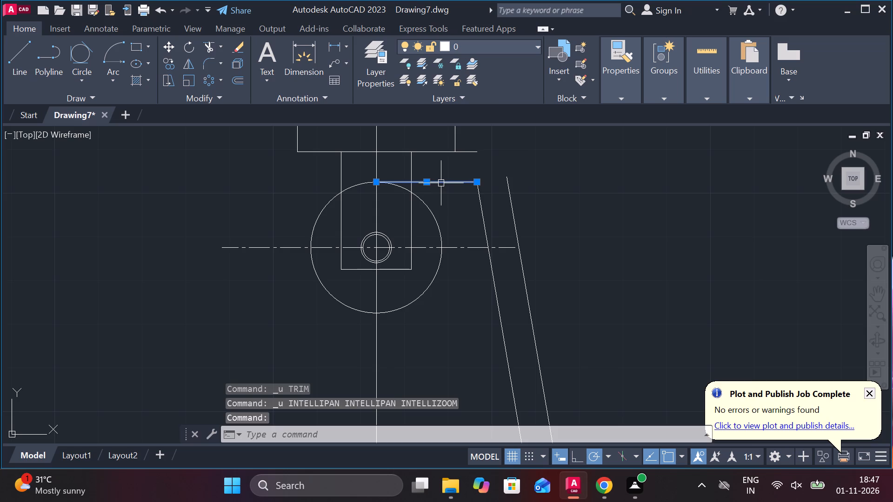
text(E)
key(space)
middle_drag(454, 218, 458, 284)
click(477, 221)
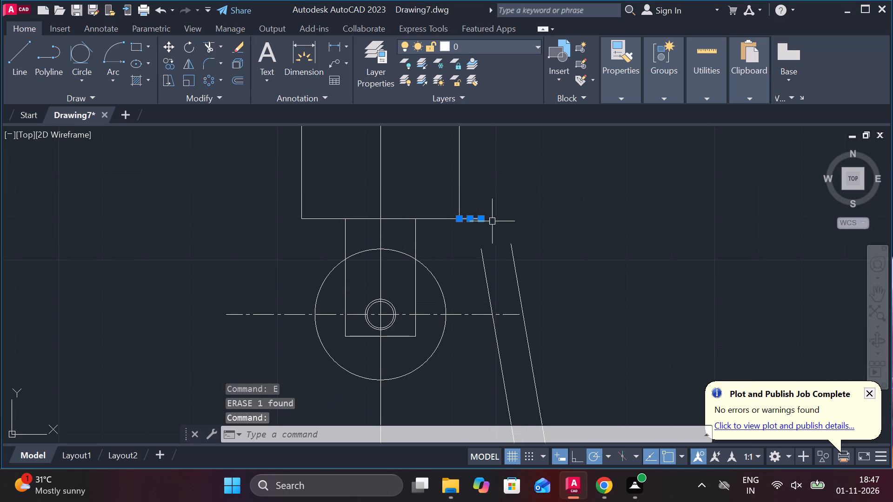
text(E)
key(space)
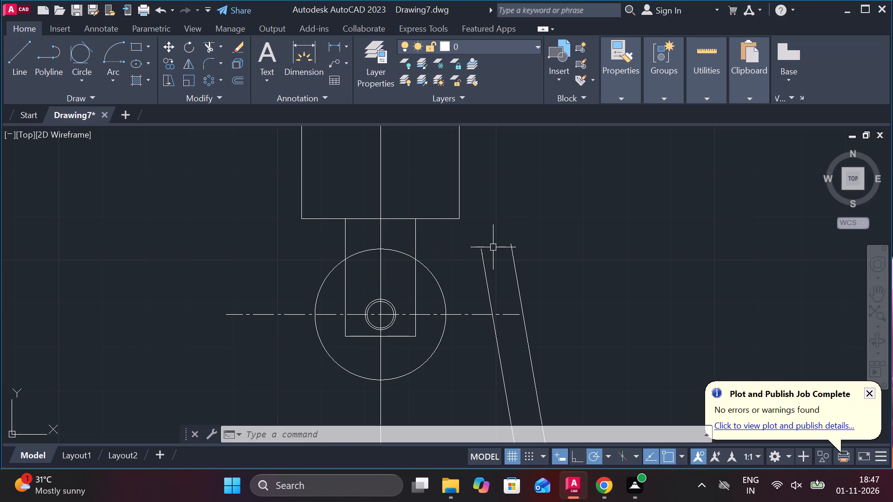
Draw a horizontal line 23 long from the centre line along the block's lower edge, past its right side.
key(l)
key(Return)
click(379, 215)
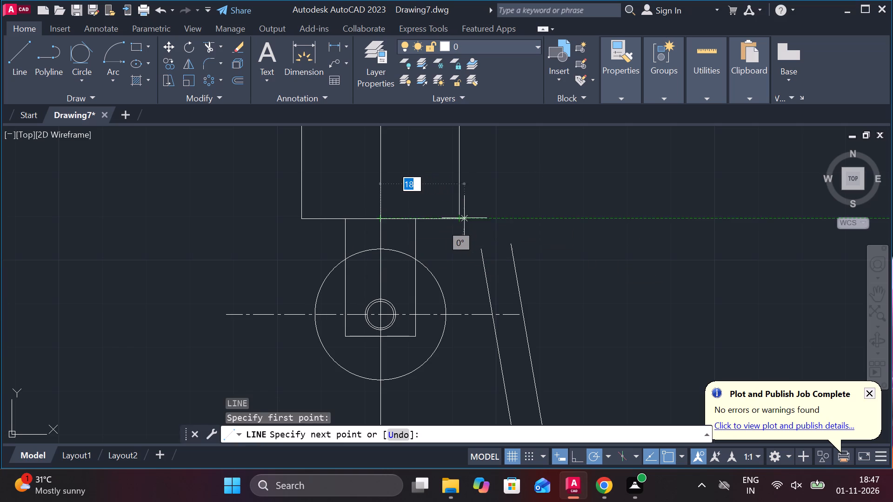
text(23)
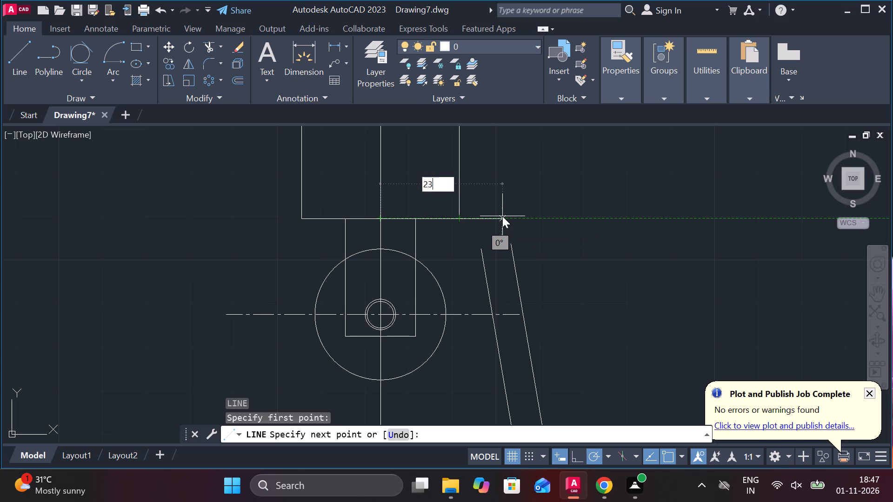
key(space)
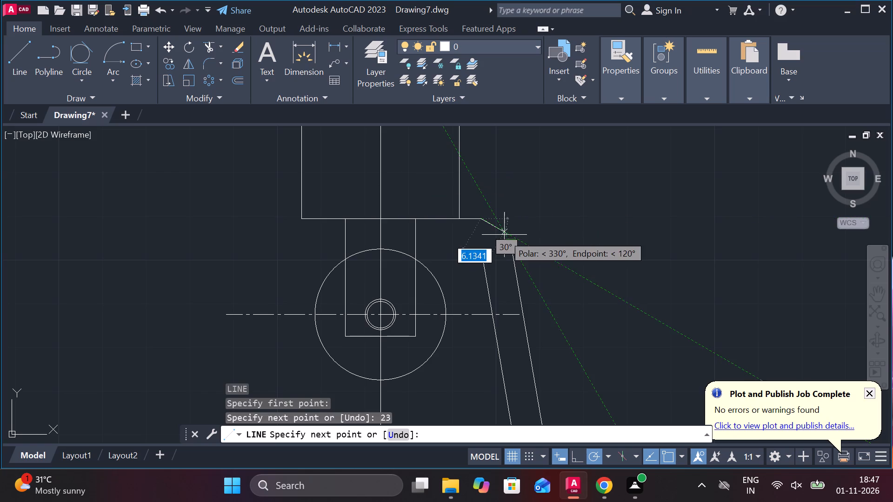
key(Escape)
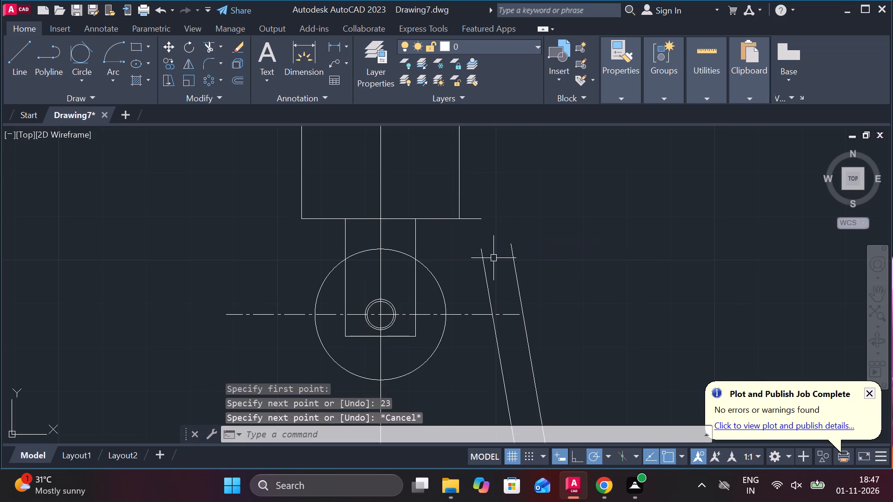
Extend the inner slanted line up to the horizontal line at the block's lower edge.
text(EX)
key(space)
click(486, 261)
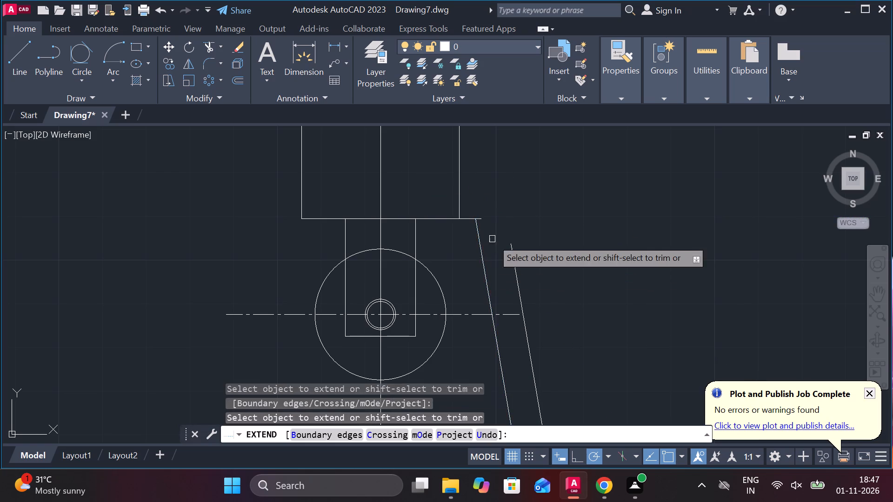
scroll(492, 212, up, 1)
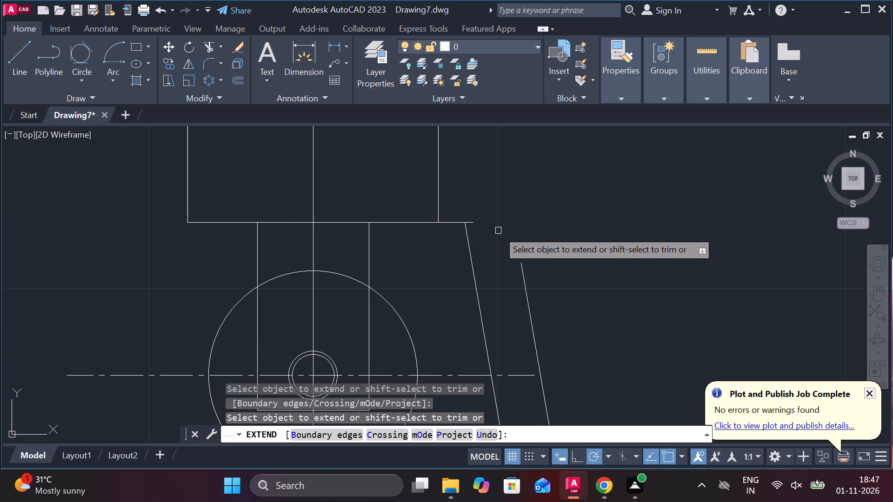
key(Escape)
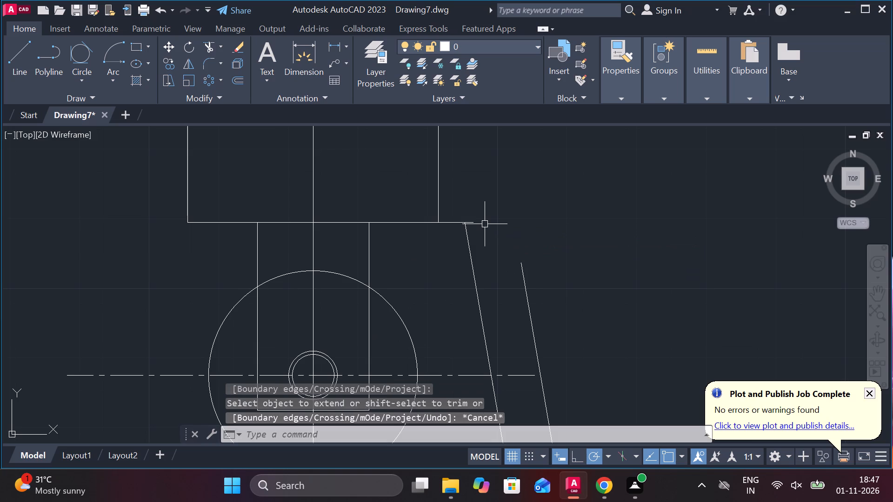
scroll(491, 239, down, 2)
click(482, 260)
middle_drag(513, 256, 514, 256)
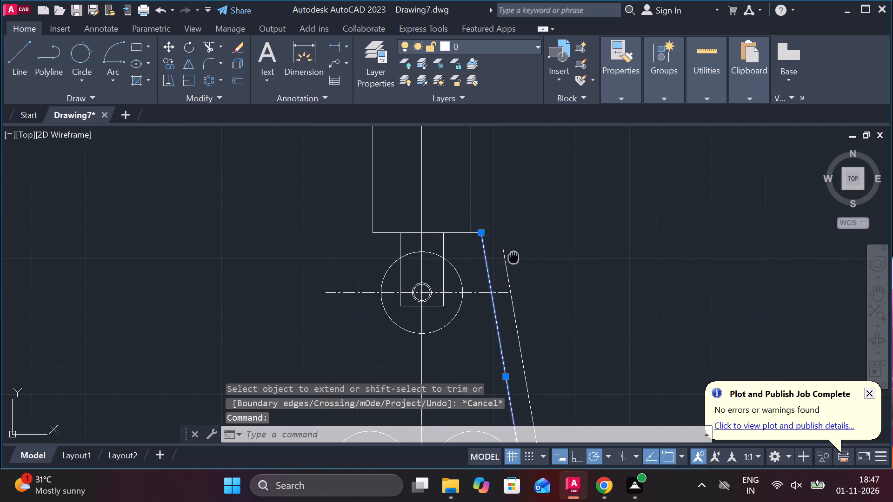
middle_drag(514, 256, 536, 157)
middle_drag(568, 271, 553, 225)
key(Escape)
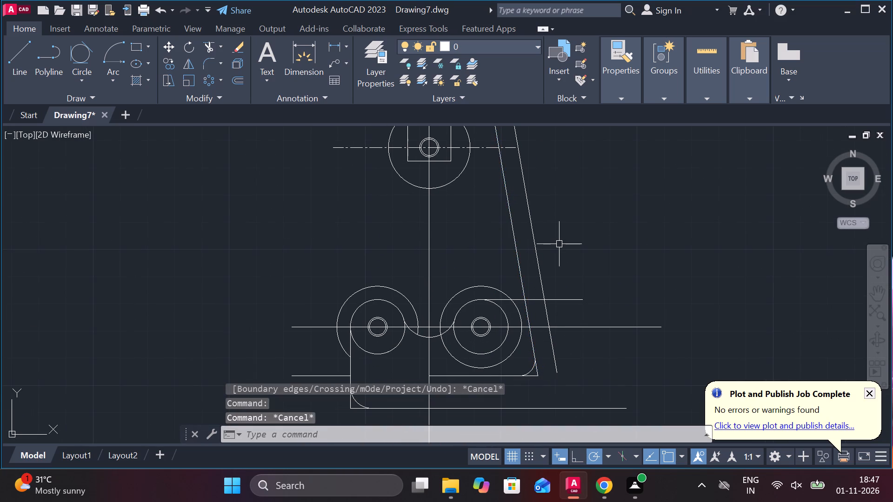
Undo the outline edits back to before the inner outline's lower-right corner was filleted.
key(ctrl+z)
key(ctrl+z)
key(ctrl+z)
key(ctrl+z)
key(ctrl+z)
key(ctrl+z)
key(ctrl+z)
key(ctrl+z)
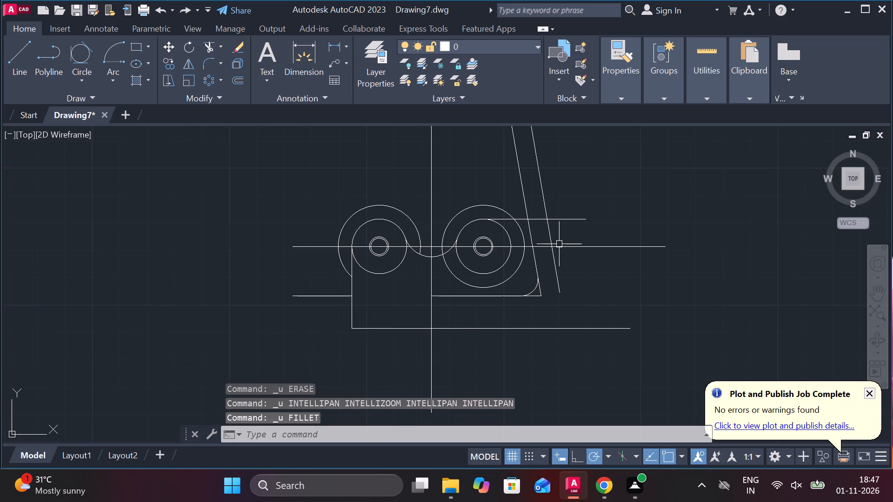
key(ctrl+z)
key(ctrl+z)
key(ctrl+z)
key(ctrl+z)
key(ctrl+z)
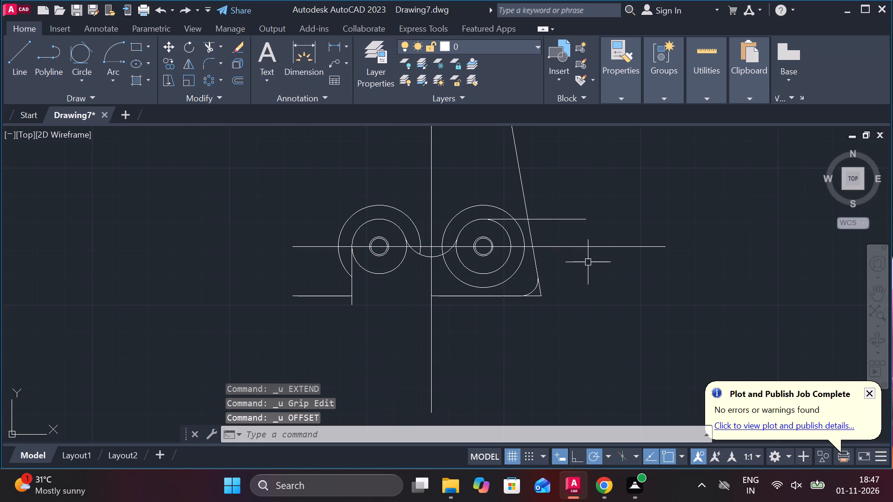
key(ctrl+z)
key(ctrl+z)
key(ctrl+z)
key(ctrl+z)
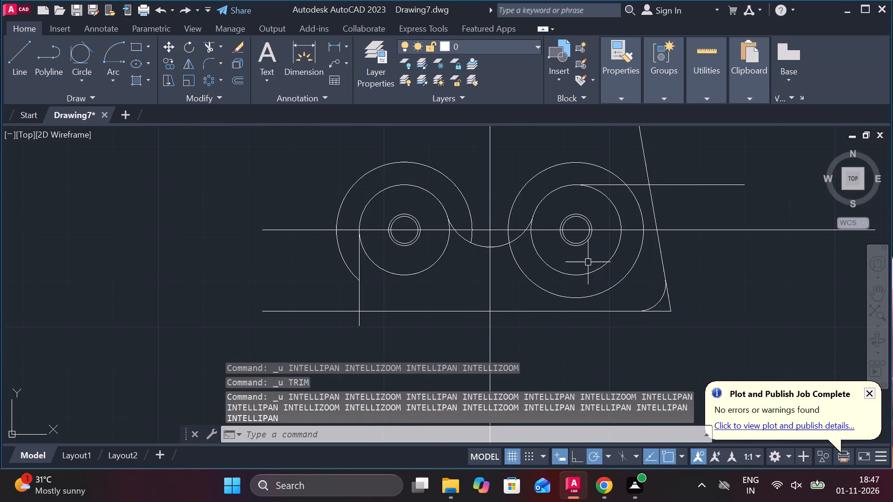
key(ctrl+z)
key(ctrl+z)
key(ctrl+z)
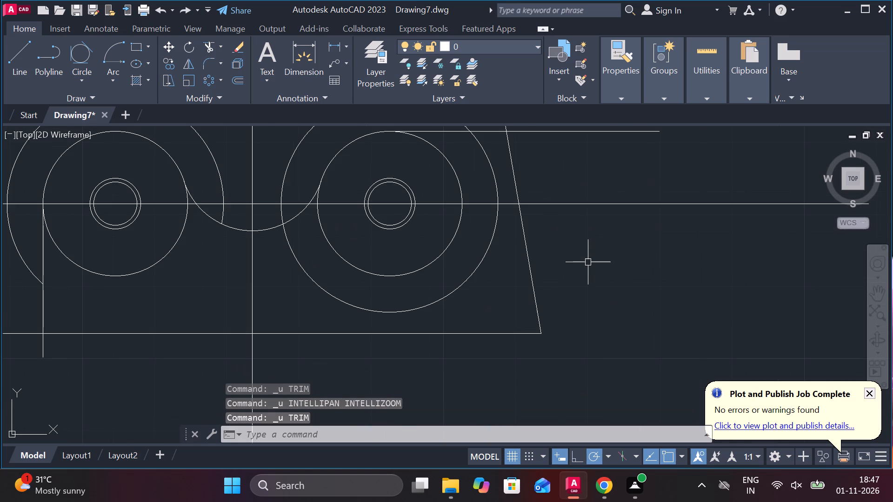
Erase the slanted line beside the lower-right wheel and the horizontal line tangent to the top wheel.
click(525, 249)
text(E)
key(space)
scroll(550, 249, down, 1)
middle_drag(558, 251, 532, 411)
scroll(514, 297, down, 2)
middle_drag(505, 251, 497, 337)
scroll(475, 263, up, 3)
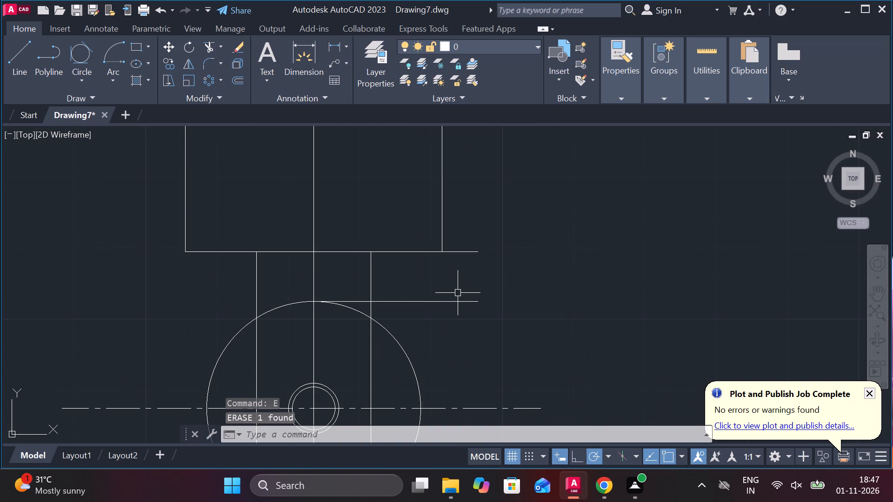
click(453, 298)
click(445, 304)
text(E)
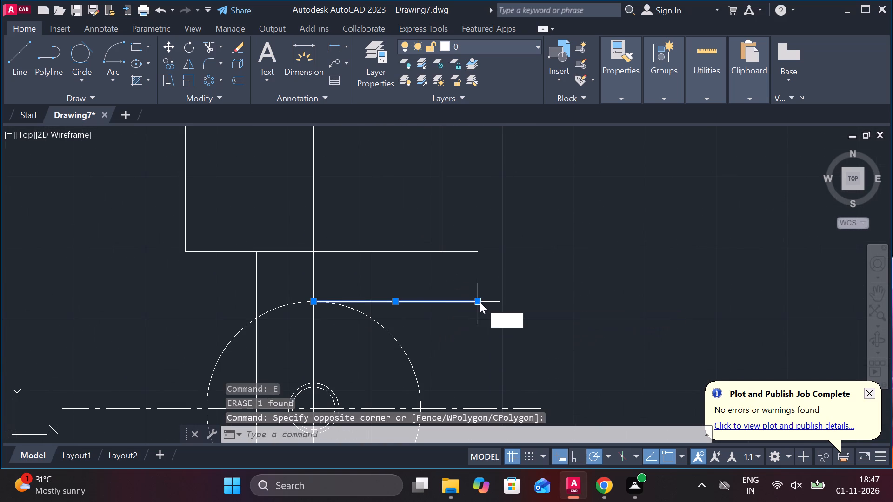
key(space)
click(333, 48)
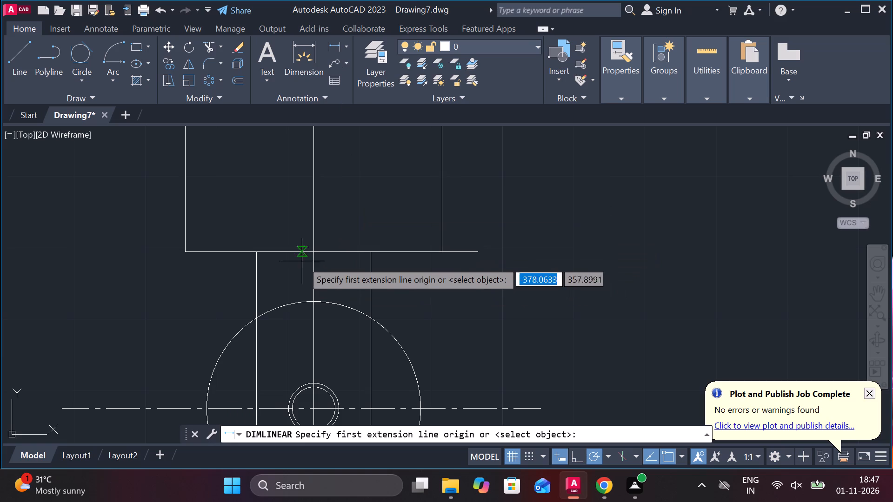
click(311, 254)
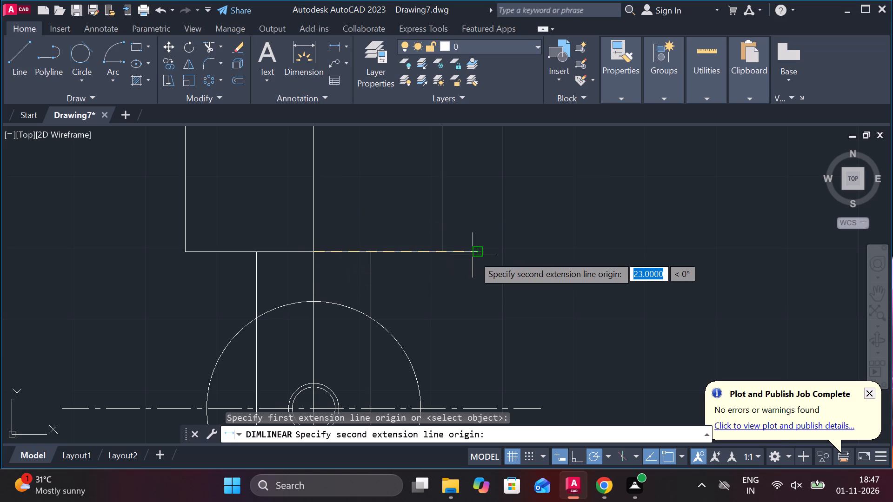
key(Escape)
Draw a slanted line about 107 long from the end of the block's lower-edge line to the bottom horizontal line's right end.
key(l)
key(Return)
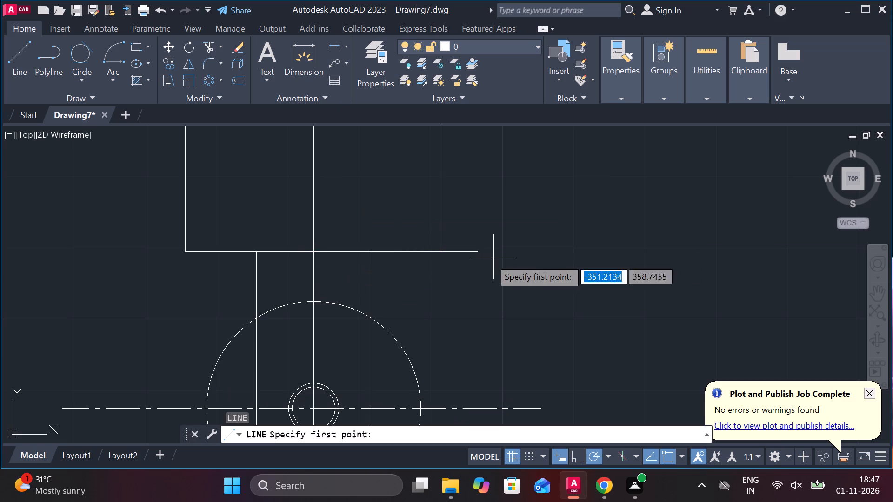
click(475, 253)
scroll(477, 253, down, 3)
middle_drag(544, 299, 505, 200)
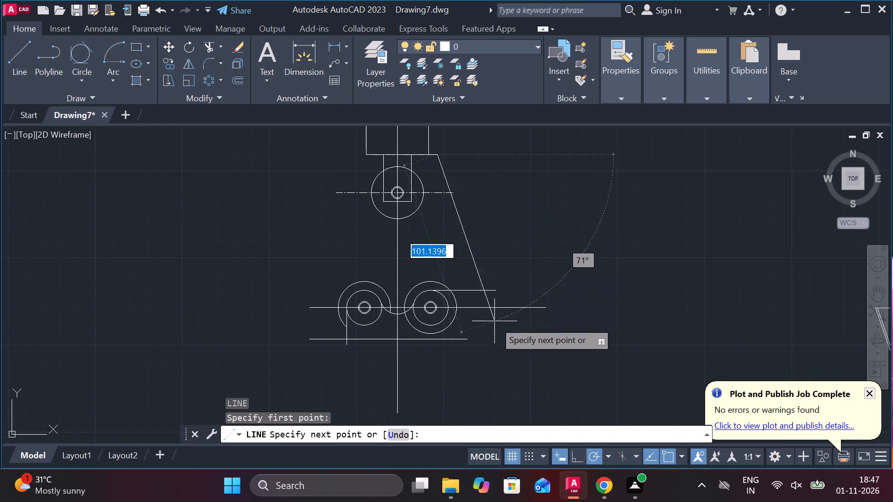
scroll(472, 353, up, 2)
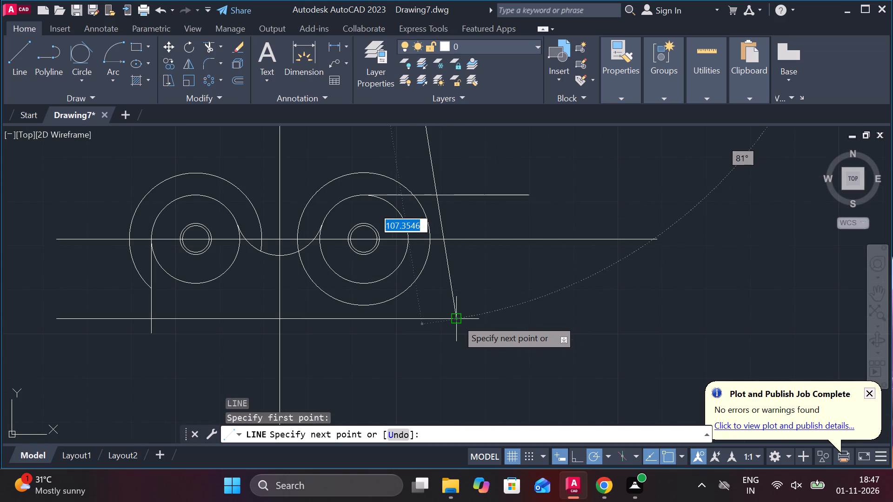
click(457, 319)
scroll(529, 296, down, 2)
key(Escape)
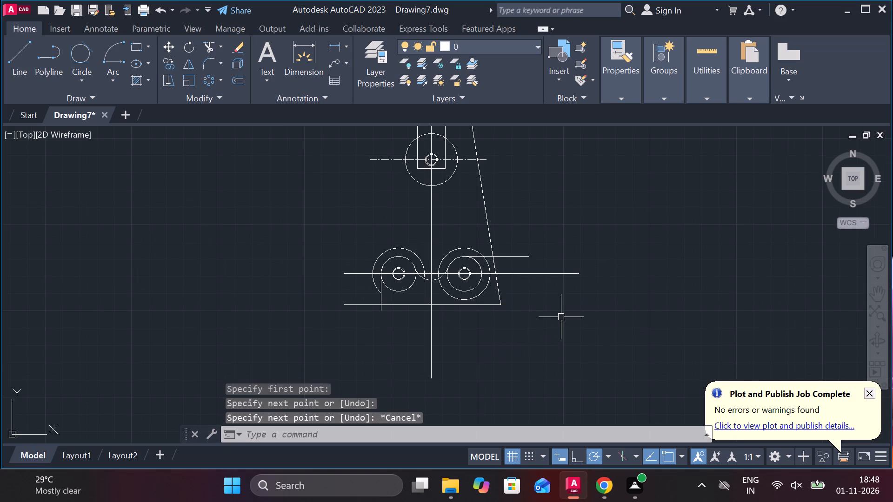
Fillet the corner between the bottom horizontal line and the new slanted line with radius 6.
scroll(465, 304, up, 2)
key(Escape)
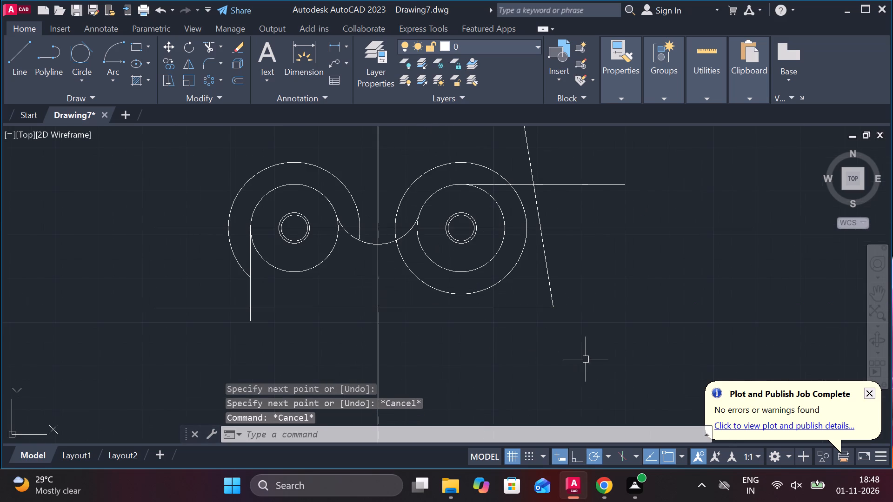
text(FR)
key(Escape)
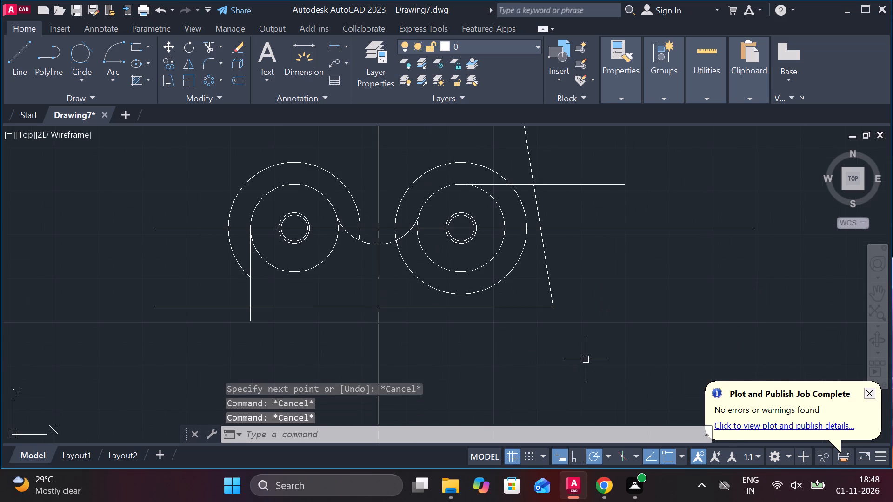
text(F R)
key(space)
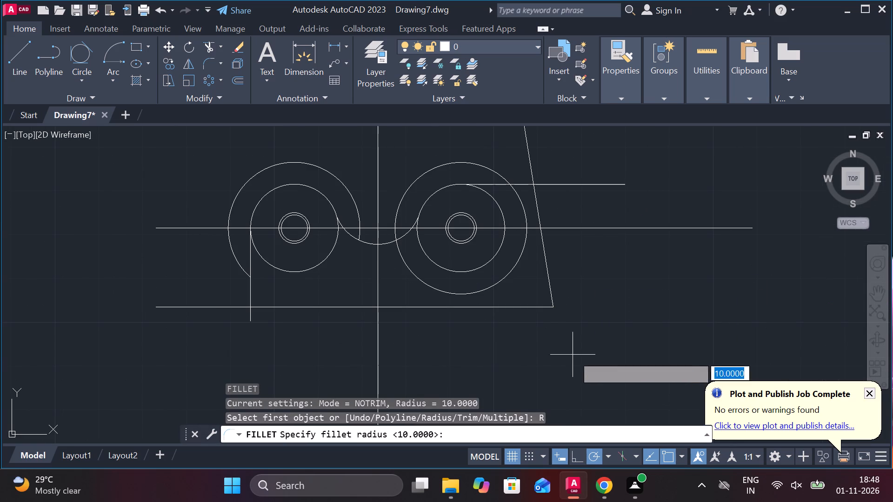
text(6)
key(space)
click(531, 308)
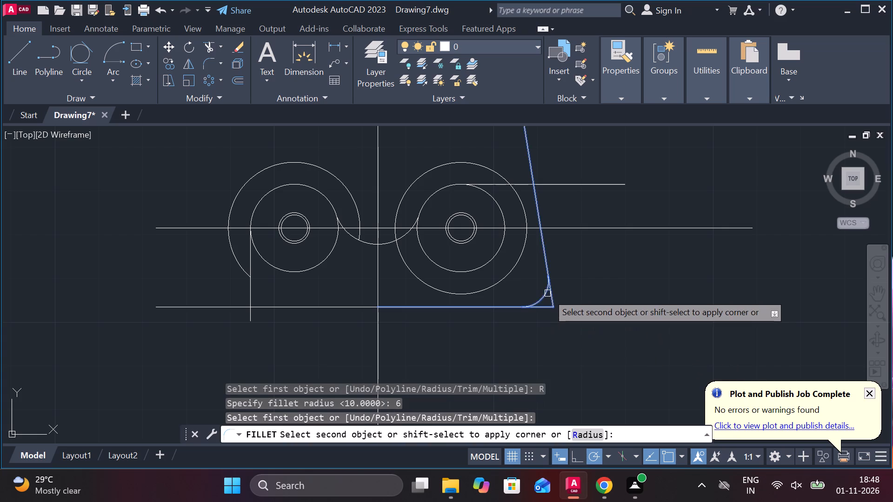
click(547, 293)
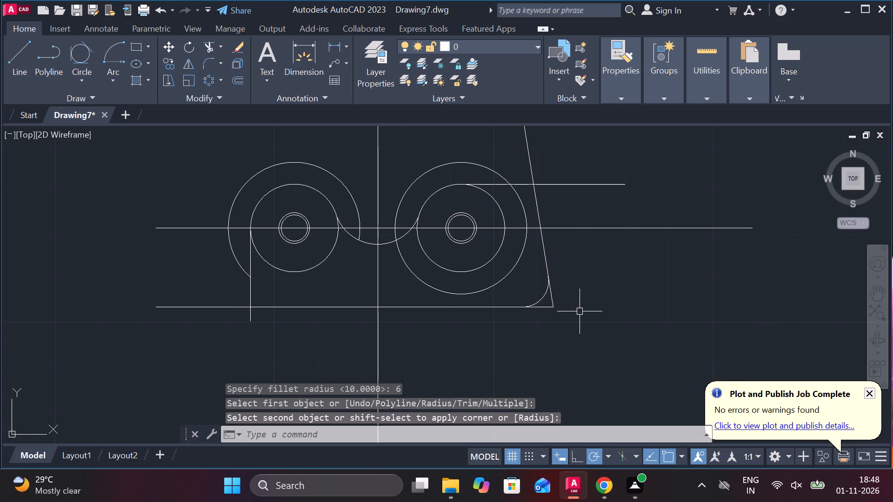
Trim the bottom horizontal line's overhang to the left of the left wheel's vertical line.
middle_drag(475, 351, 493, 355)
middle_drag(336, 338, 392, 337)
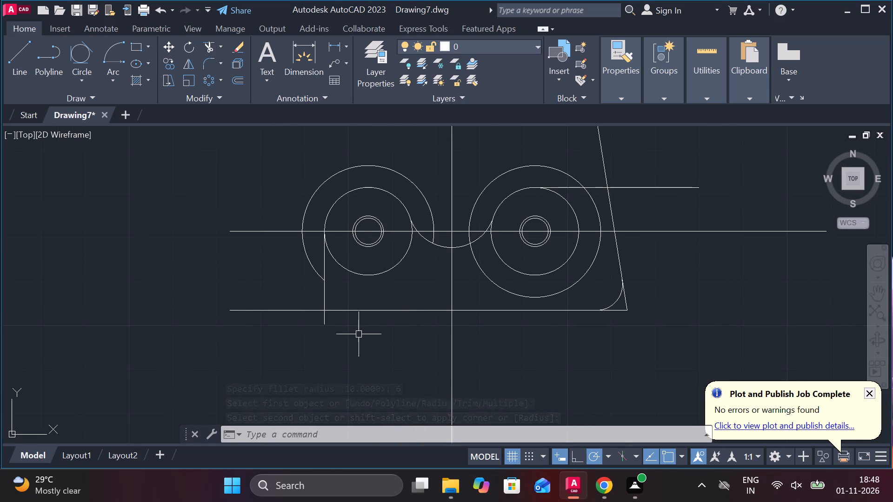
text(TR)
key(space)
click(312, 312)
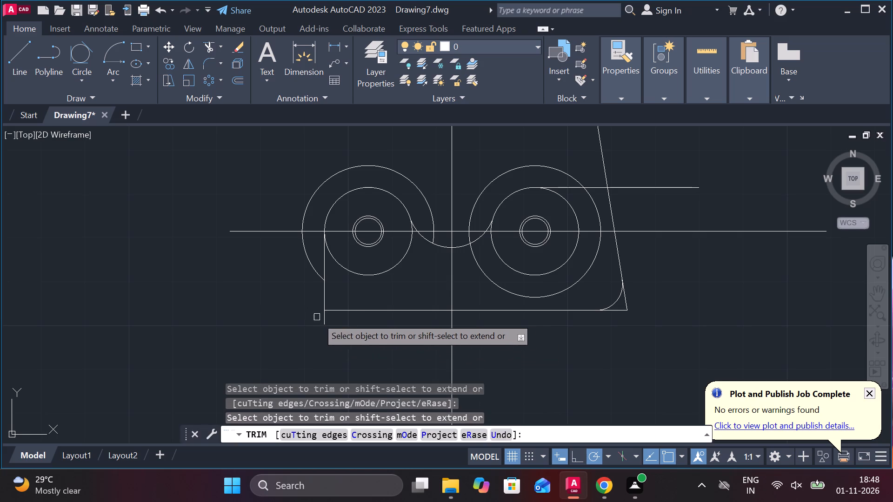
key(Escape)
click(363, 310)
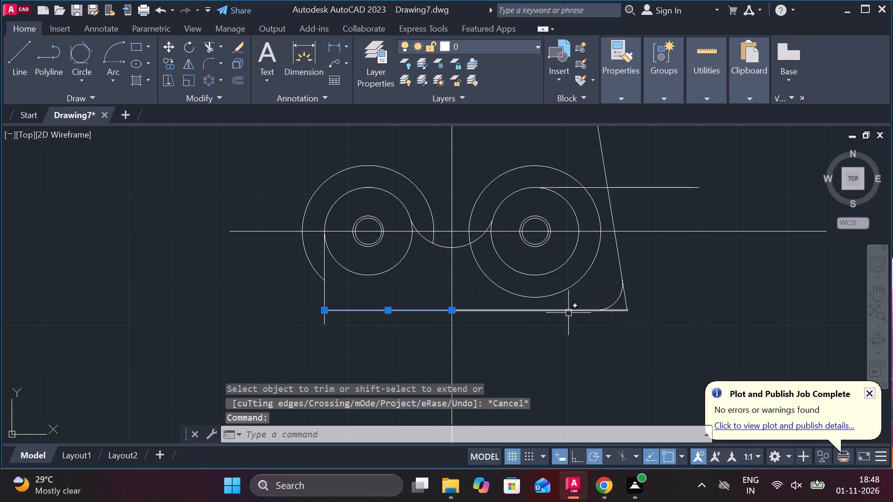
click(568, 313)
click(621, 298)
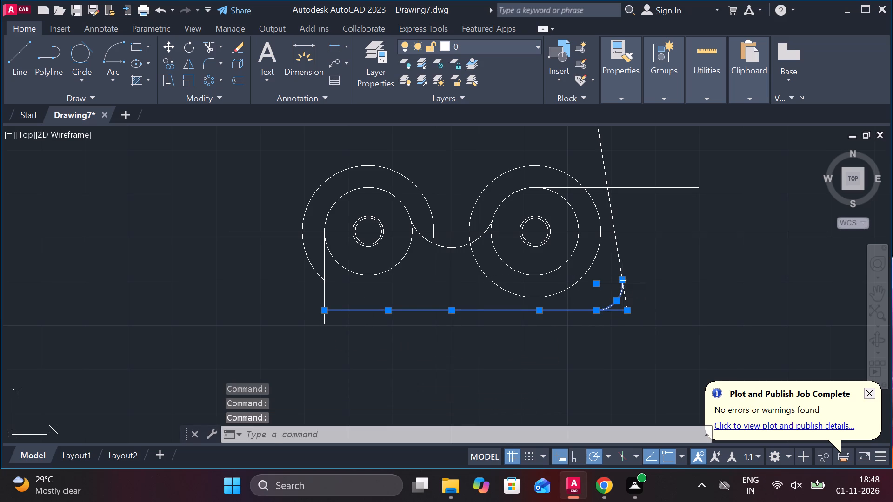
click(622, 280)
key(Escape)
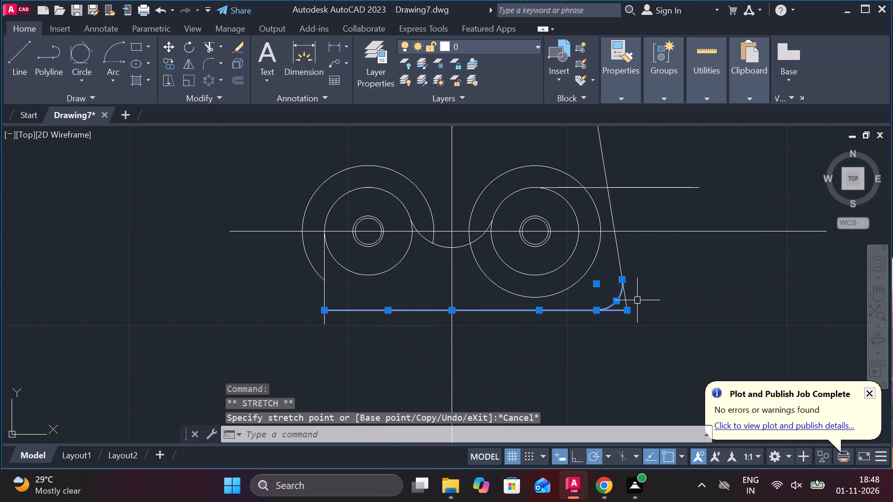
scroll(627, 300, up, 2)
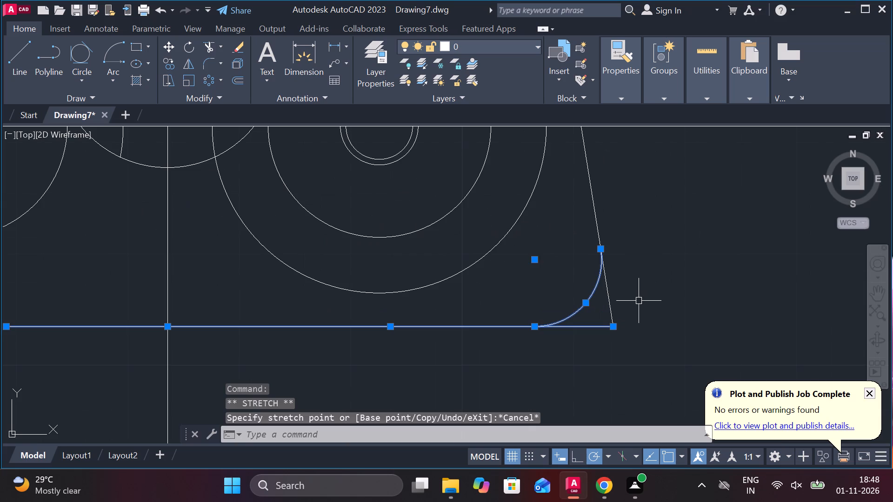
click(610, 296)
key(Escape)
Trim the slanted line between the right wheel's horizontal tangent line and the upper end of the corner fillet.
scroll(642, 294, down, 1)
middle_drag(642, 294, 640, 317)
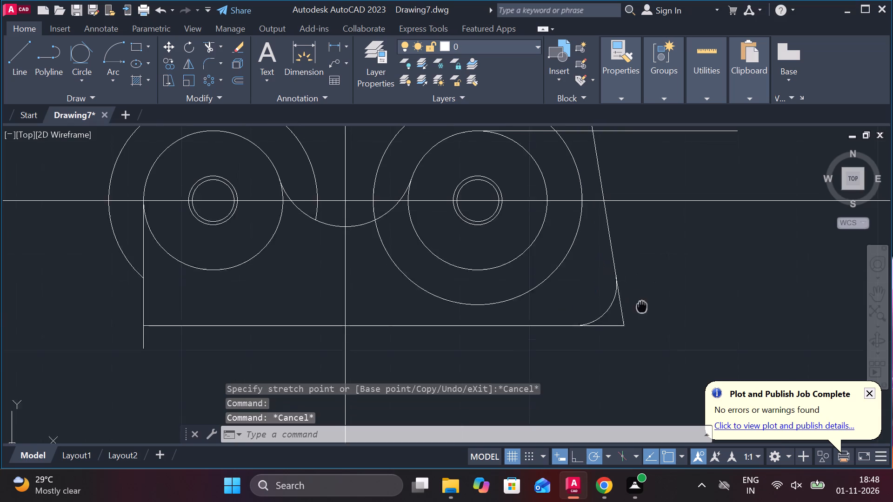
middle_drag(640, 317, 638, 324)
middle_drag(646, 289, 643, 340)
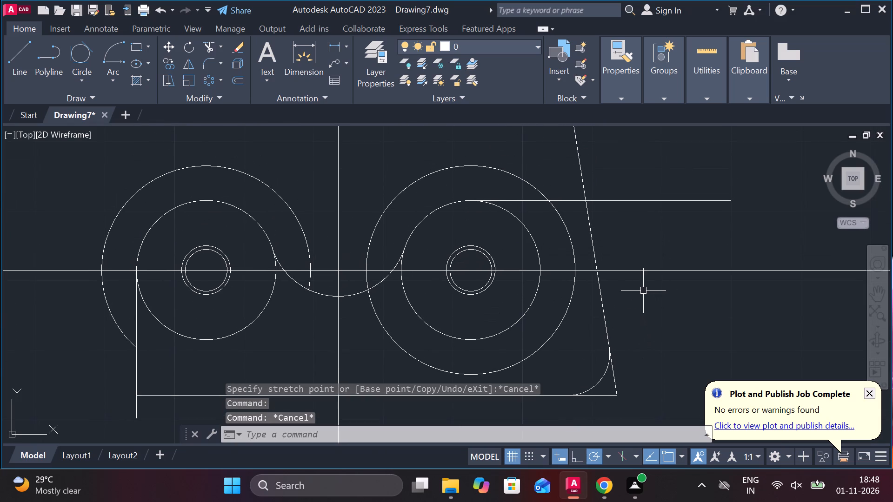
text(TR)
key(space)
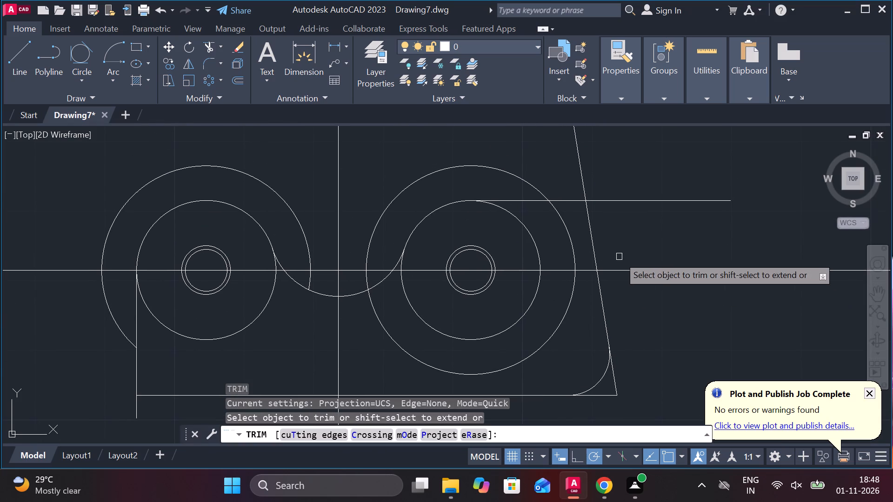
click(589, 235)
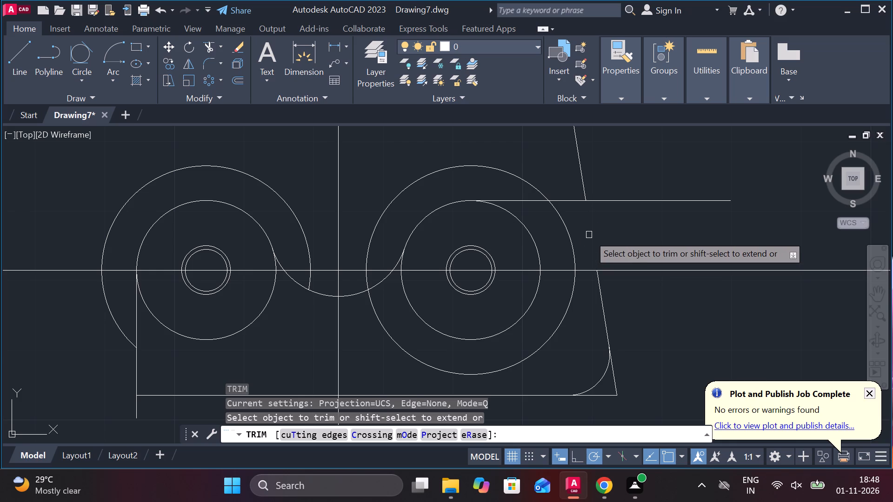
click(603, 292)
key(Escape)
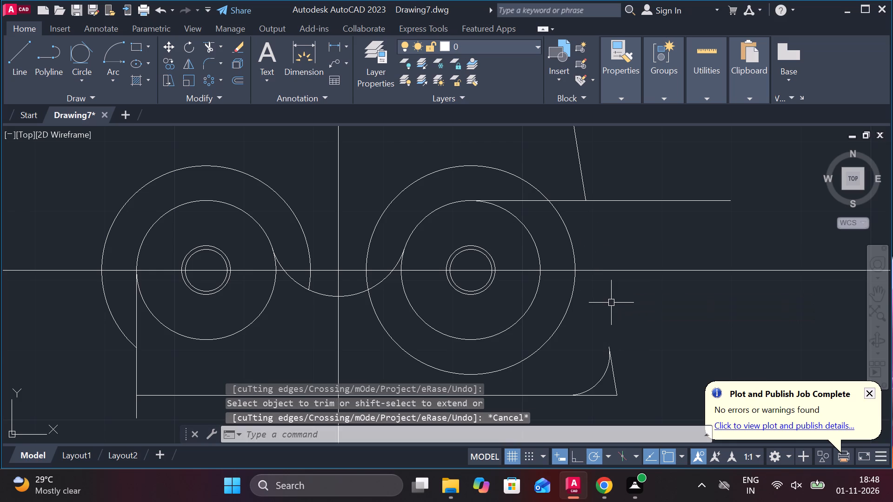
Draw a separate line from the fillet's upper end to the slanted line's end on the horizontal tangent line.
key(l)
key(Return)
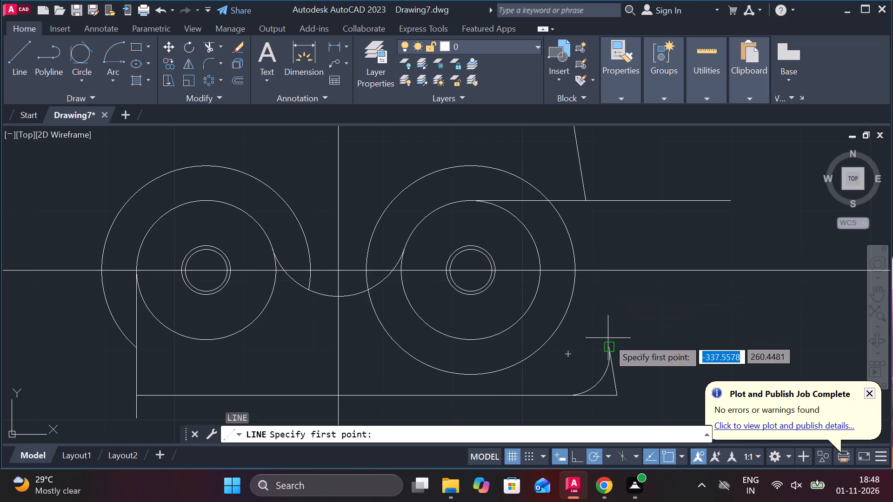
click(608, 342)
click(586, 209)
key(Escape)
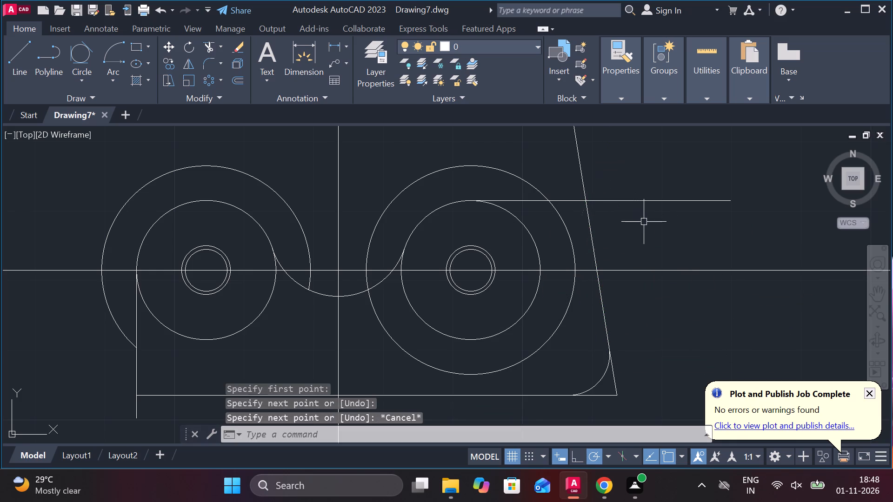
Set the linetype of the lower slanted segments, the corner fillet and both bottom horizontal line segments to DASHED.
click(592, 235)
middle_drag(636, 320, 638, 229)
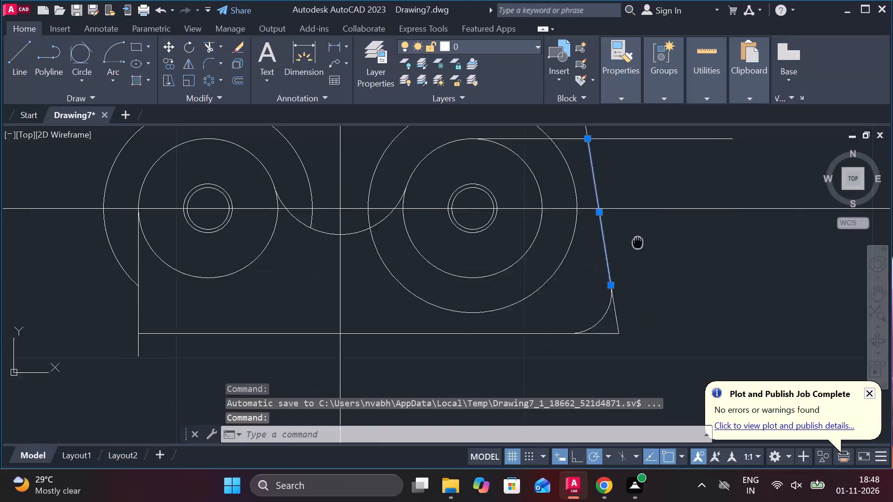
click(647, 306)
click(587, 280)
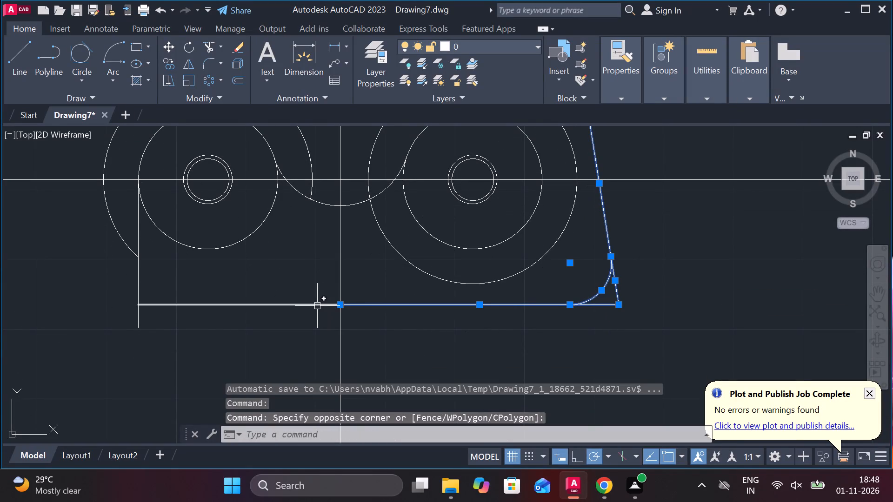
click(317, 305)
click(604, 103)
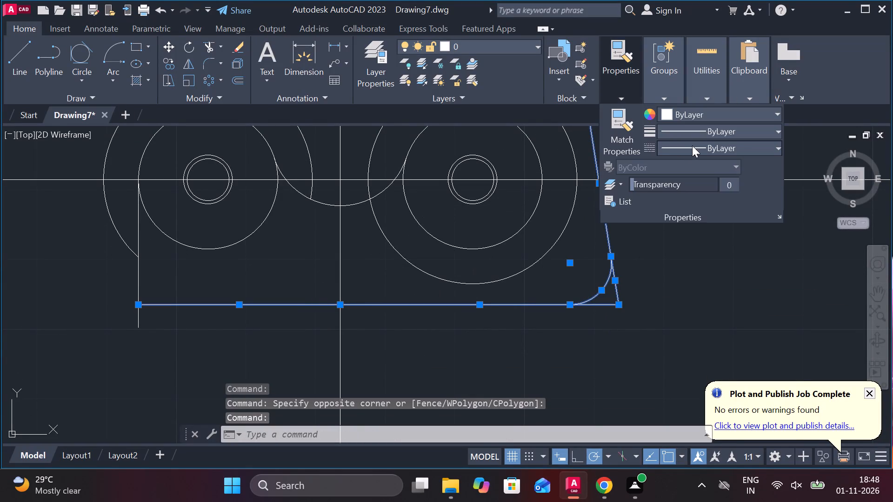
click(692, 145)
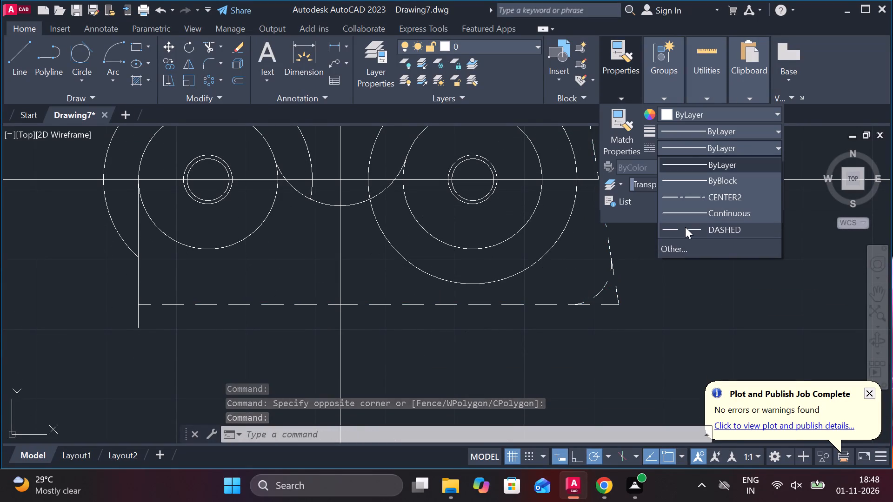
click(685, 227)
key(Escape)
Offset the upper continuous slanted line outward, away from the wheels, by 7.
scroll(671, 298, down, 2)
middle_drag(687, 291, 655, 299)
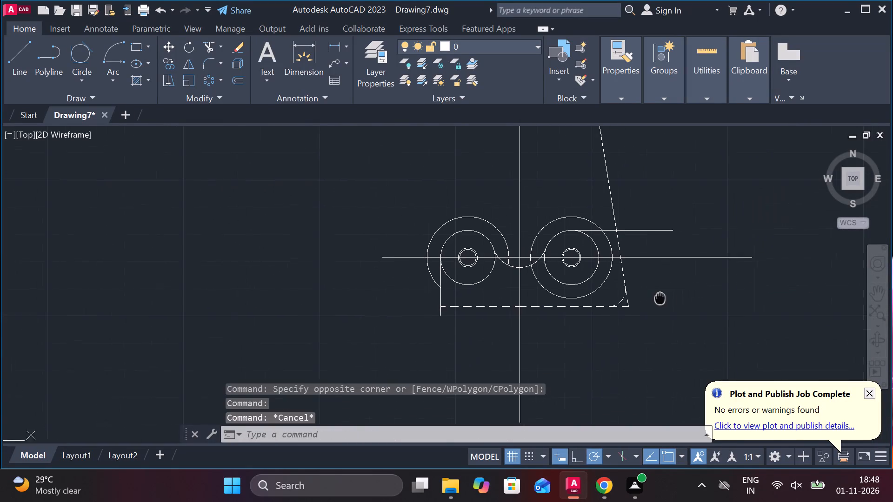
middle_drag(655, 299, 655, 299)
scroll(637, 282, up, 1)
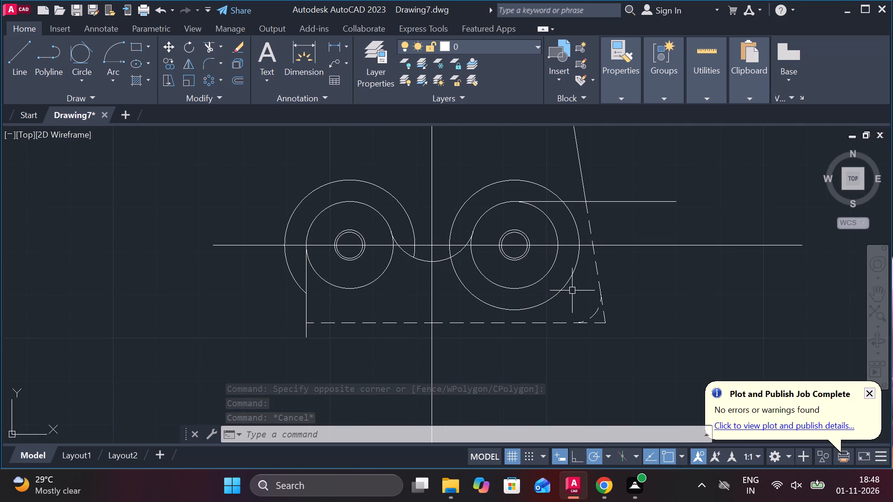
scroll(637, 265, down, 1)
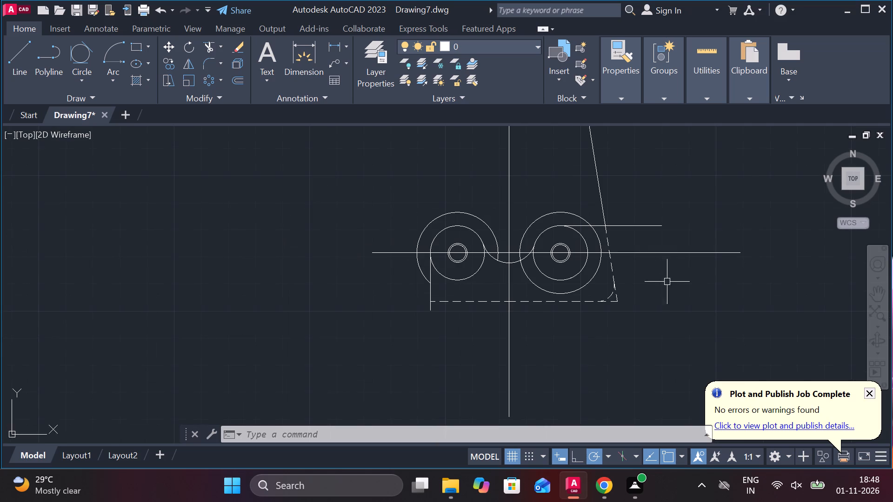
middle_drag(668, 282, 635, 283)
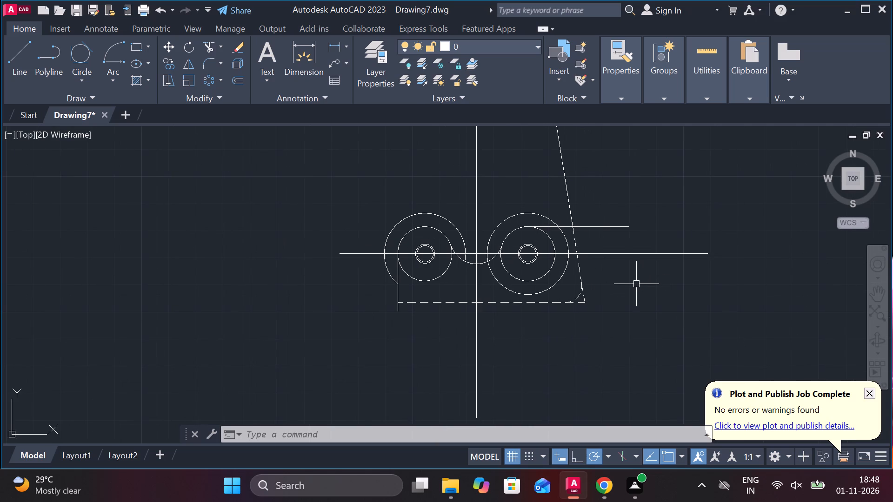
middle_click(653, 294)
scroll(661, 294, down, 2)
middle_drag(673, 236, 650, 264)
scroll(598, 222, up, 2)
key(Escape)
middle_drag(616, 236, 573, 182)
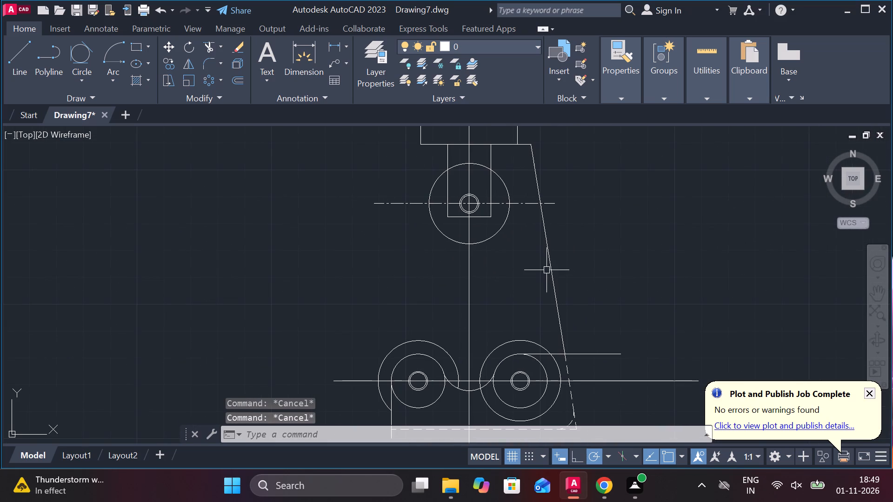
click(548, 263)
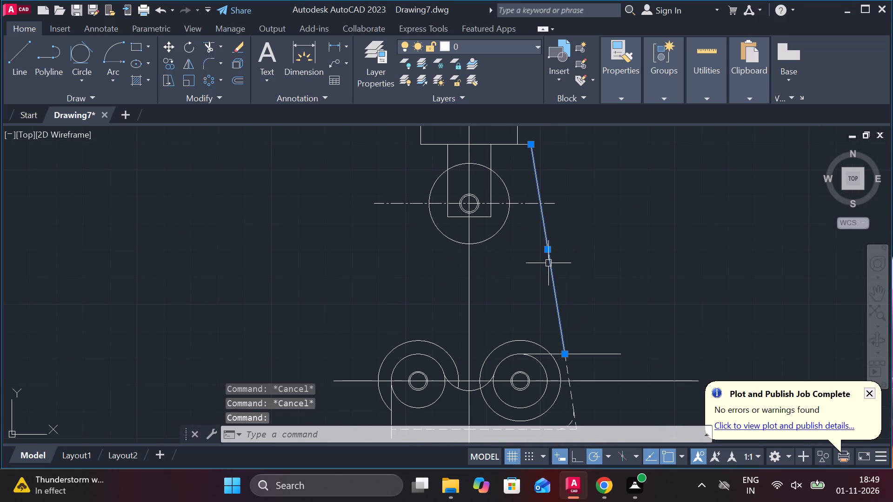
key(o)
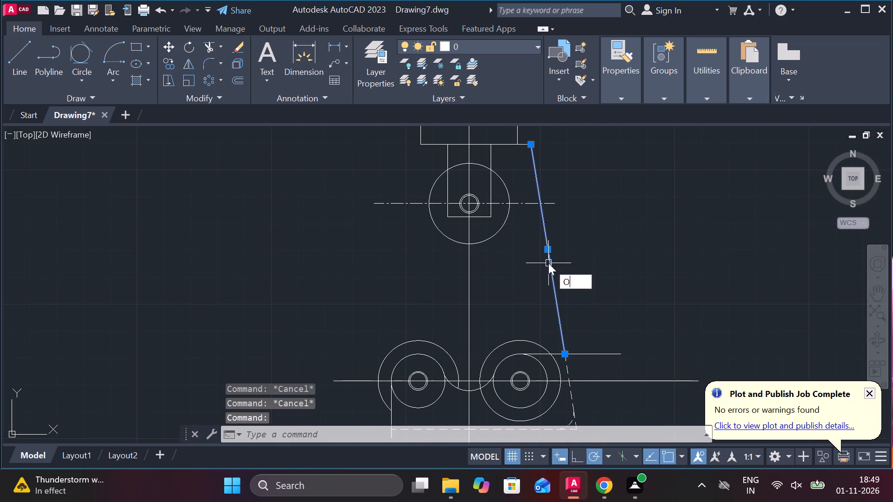
key(Return)
key(Return)
key(7)
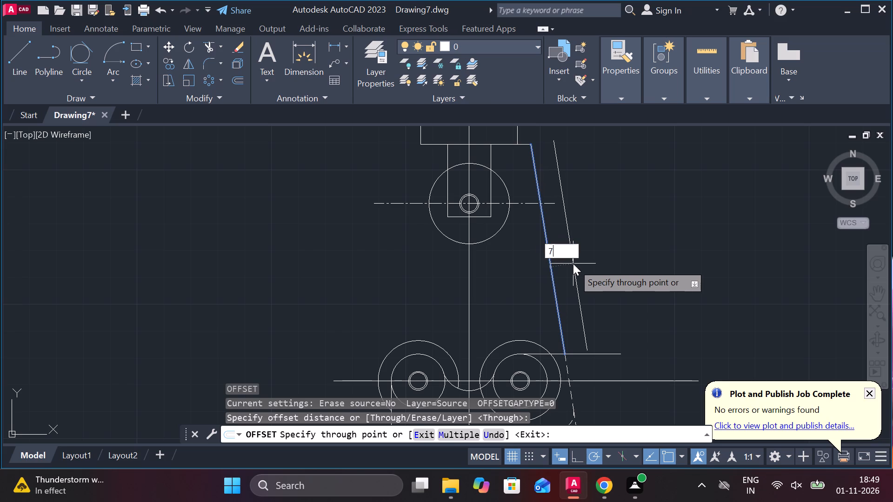
key(Return)
middle_drag(579, 262, 578, 246)
middle_drag(620, 260, 606, 146)
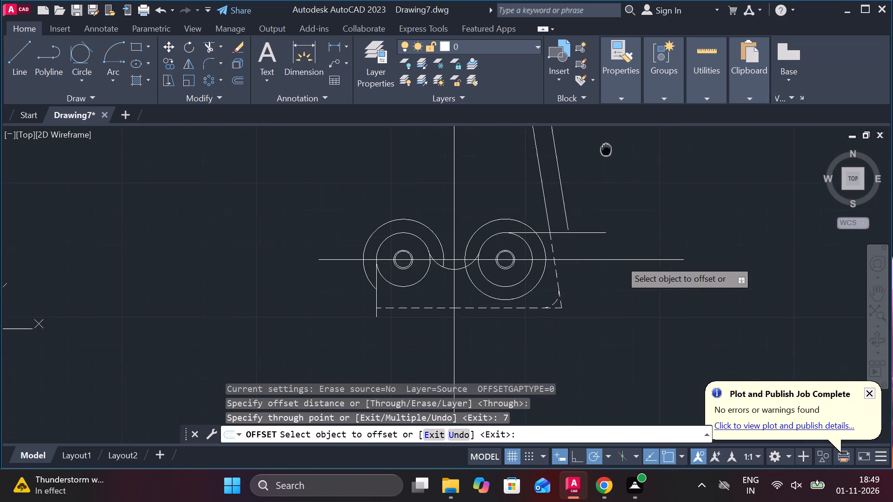
key(Escape)
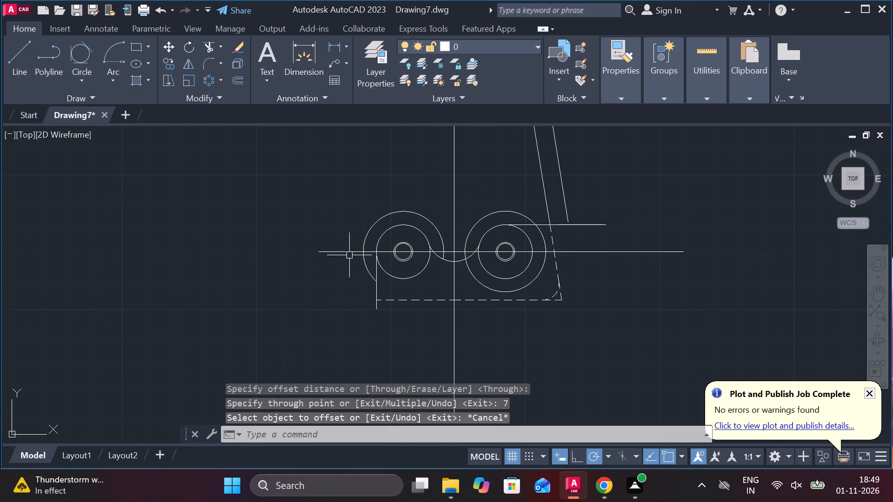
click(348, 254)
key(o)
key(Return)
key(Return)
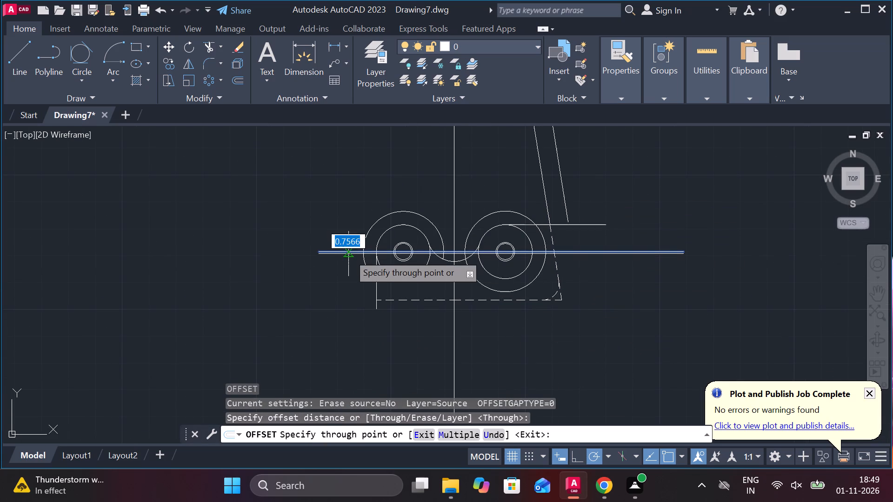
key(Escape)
Draw a short horizontal line leftward from the dashed bottom line's end on the left wheel's vertical line.
scroll(371, 310, up, 1)
key(l)
key(Return)
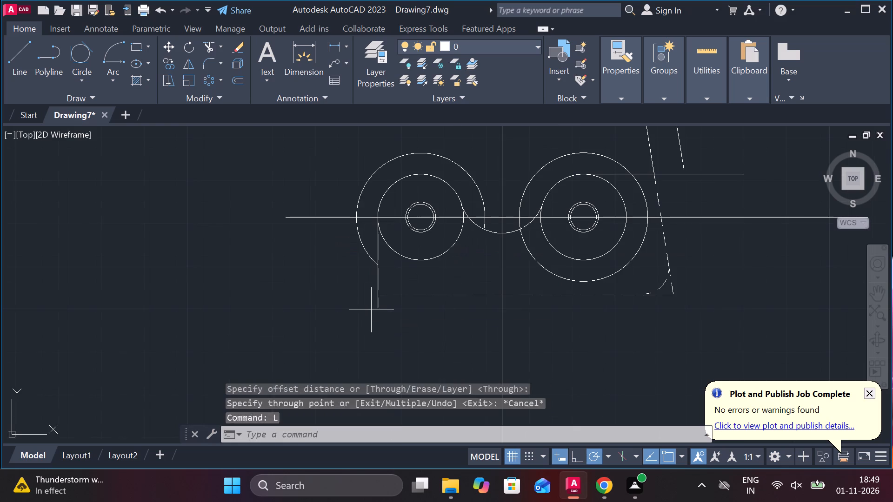
click(377, 295)
click(353, 295)
key(Escape)
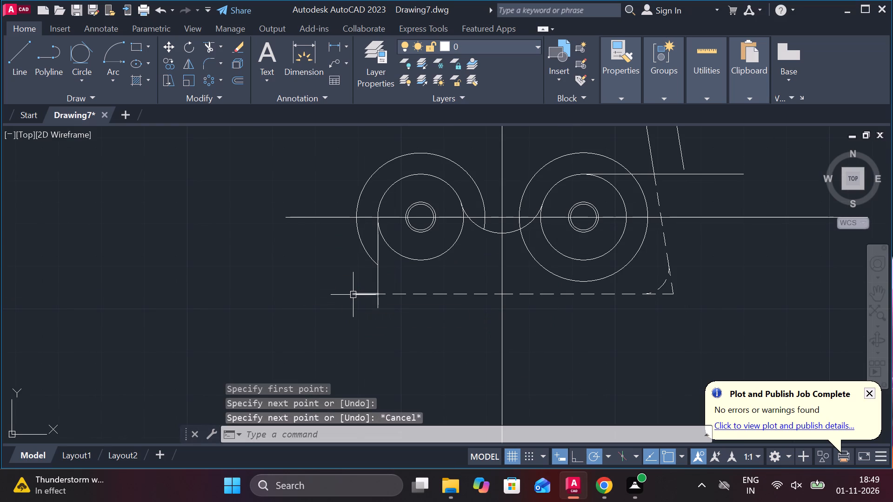
Offset the short horizontal line downward by 12.
click(353, 295)
key(o)
key(Return)
key(Return)
middle_drag(370, 330, 359, 306)
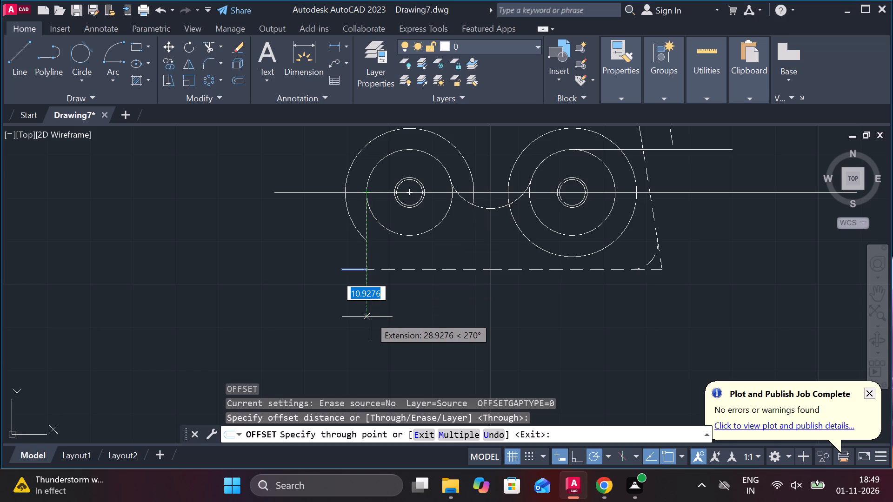
text(12)
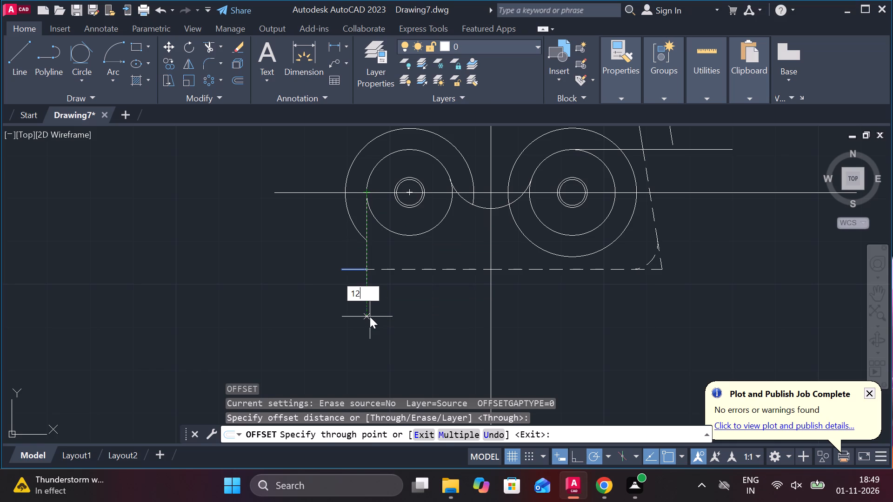
key(space)
key(Escape)
key(Escape)
Stretch the right end of the offset line about 92 horizontally to the right, past the outer slanted line.
click(350, 323)
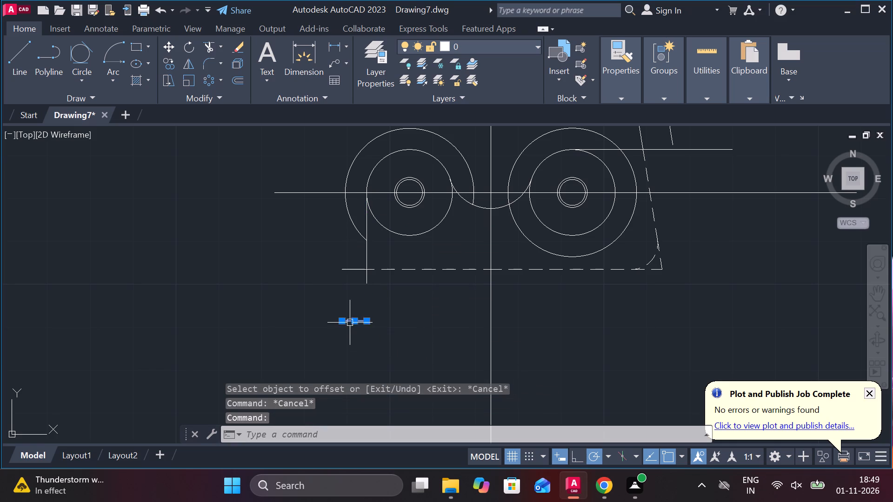
click(369, 323)
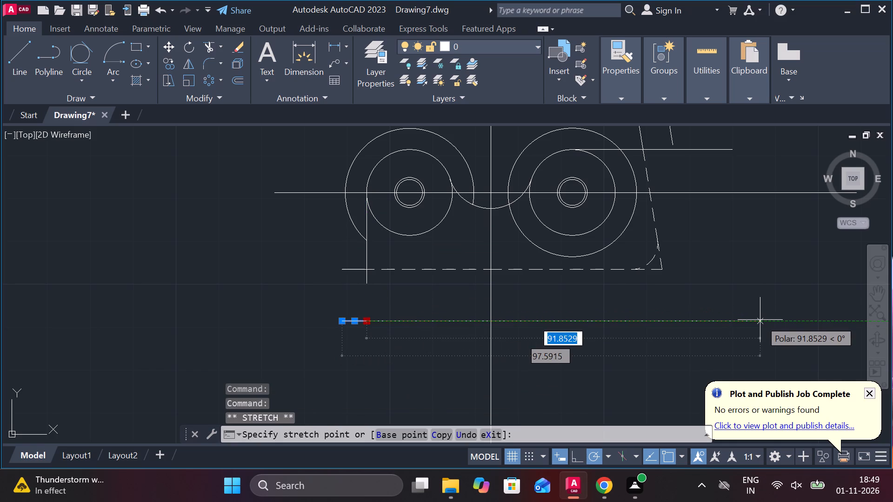
click(760, 320)
key(Escape)
Extend the outer offset slanted line down to the new bottom horizontal line.
middle_drag(781, 316, 749, 331)
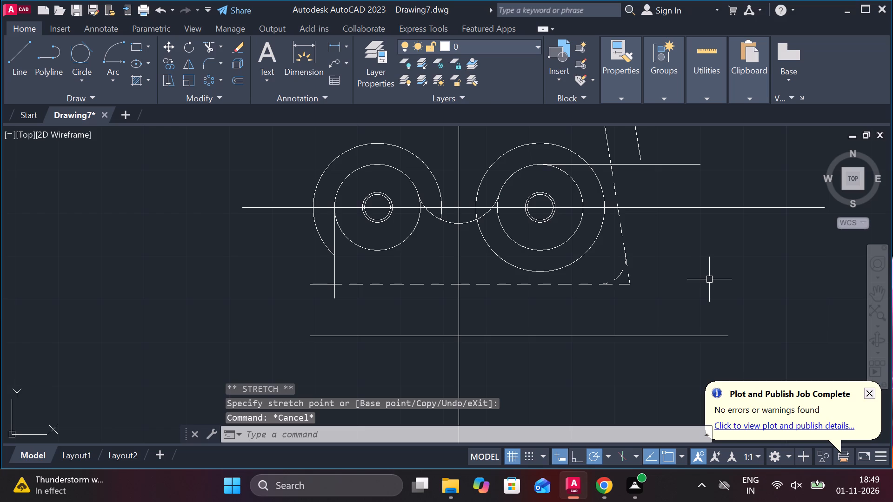
text(EX)
key(space)
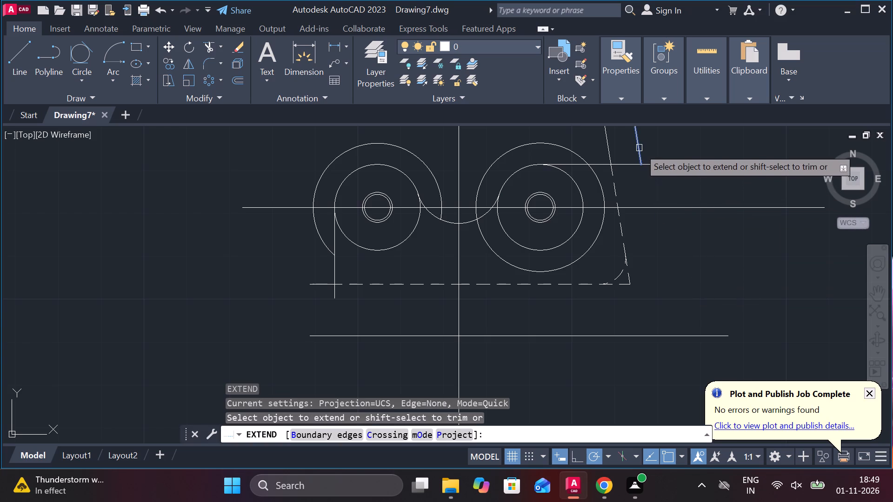
click(639, 148)
click(641, 157)
click(641, 190)
click(647, 190)
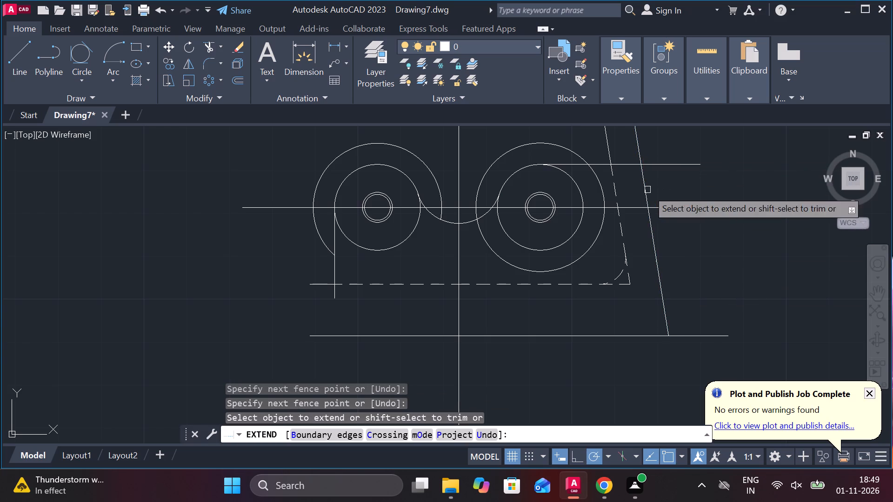
Trim the part of the bottom horizontal line that runs past the outer slanted line.
middle_drag(712, 287, 693, 280)
middle_drag(684, 291, 666, 279)
key(Escape)
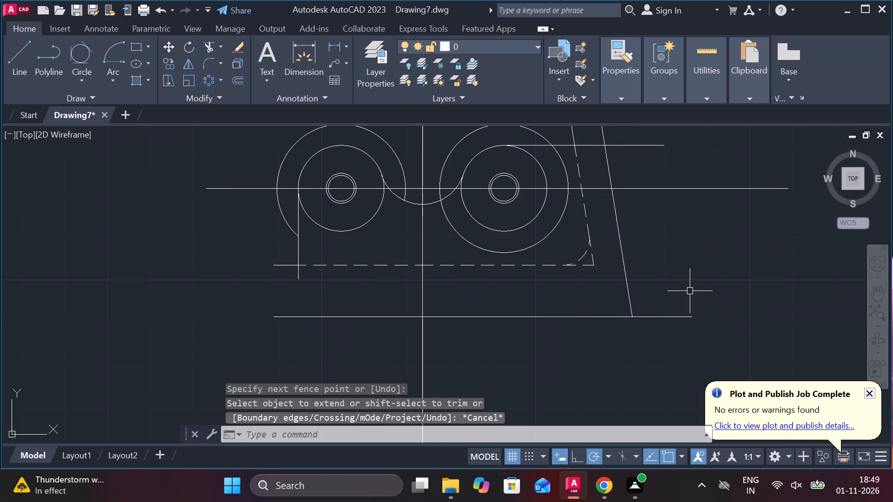
text(TR)
key(space)
click(676, 277)
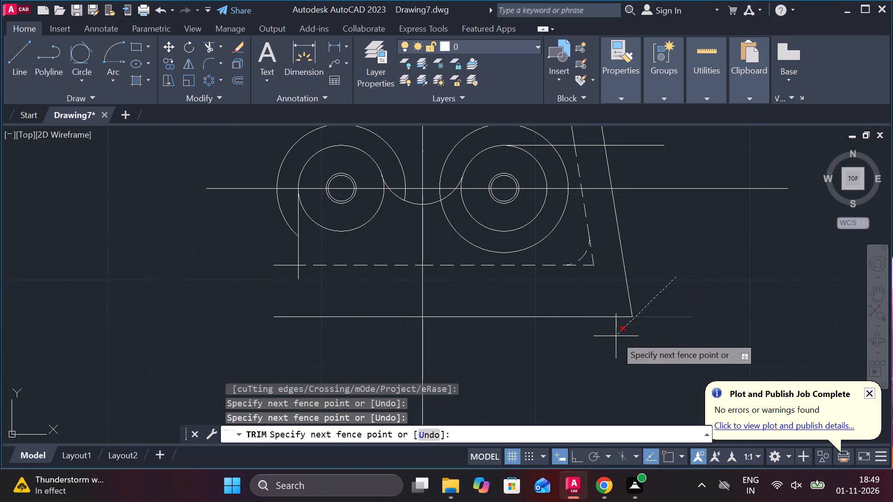
click(616, 336)
key(Escape)
Extend the left wheel's vertical line down to the bottom line and trim the bottom line's stub beyond that corner.
text(EX)
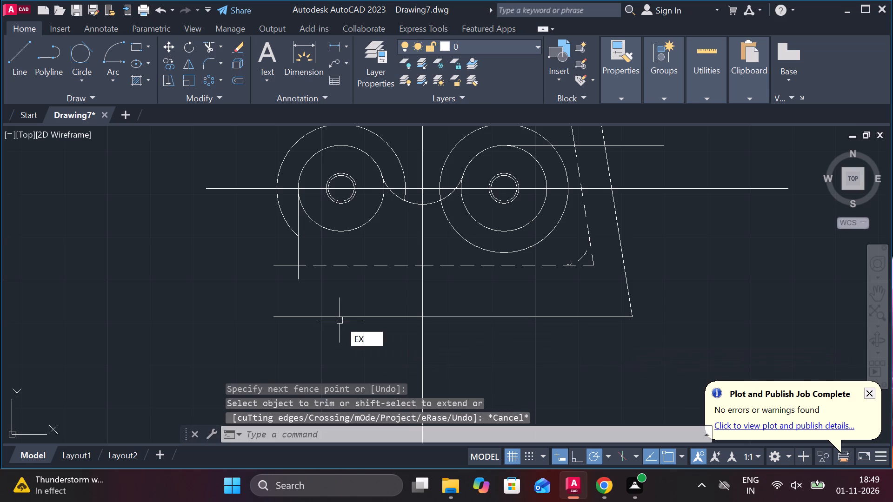
key(space)
click(298, 253)
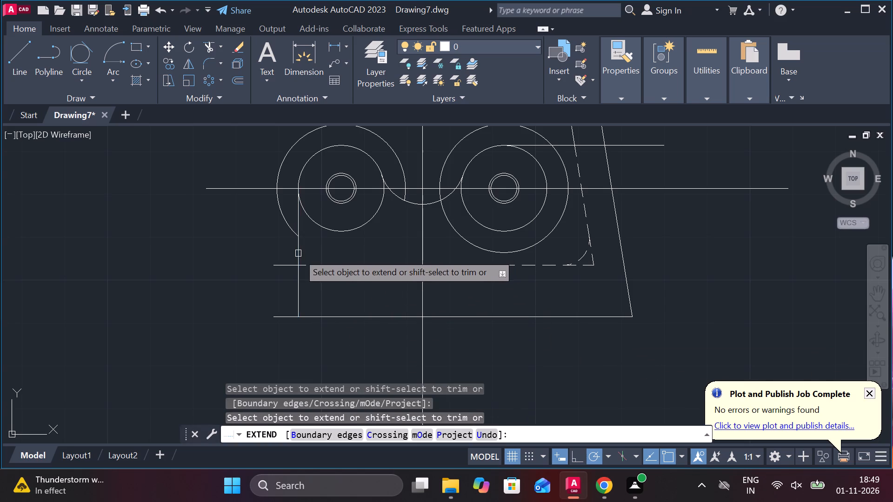
key(Escape)
text(TR)
key(space)
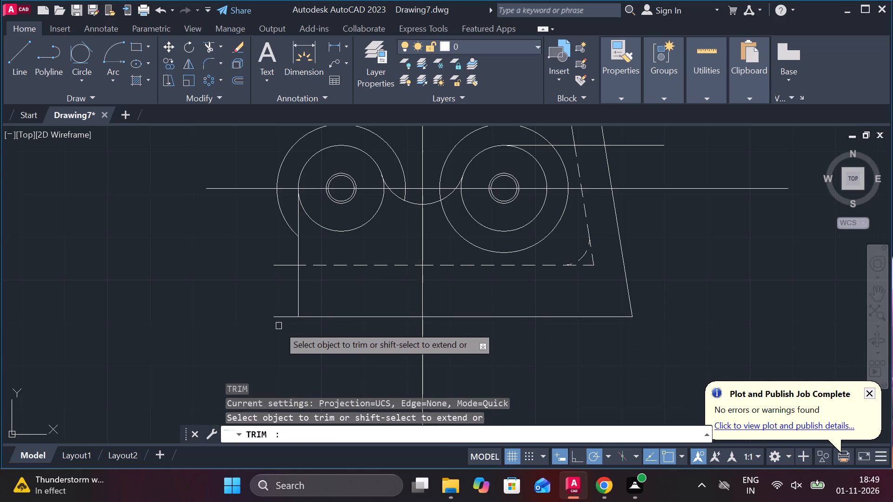
click(281, 320)
key(Escape)
Fillet the outline's lower-left corner with radius 8 and trim away the leftover corner segments.
text(F R)
key(space)
text(8)
key(space)
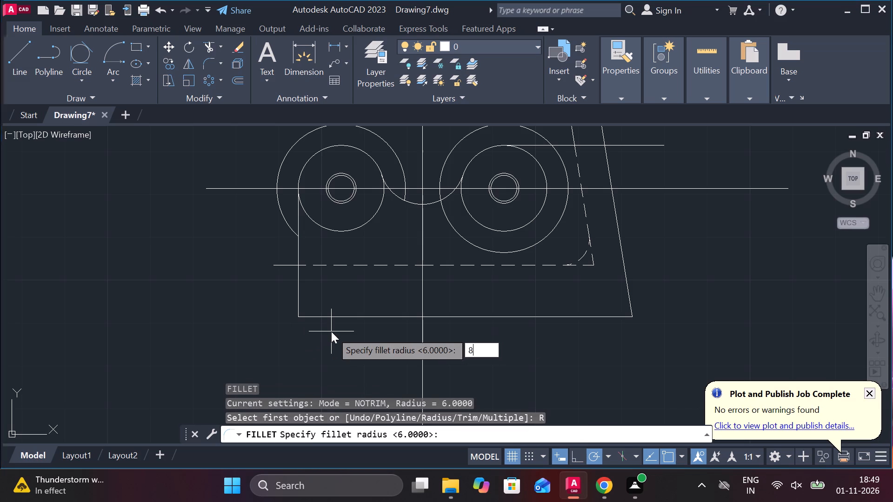
click(299, 291)
click(318, 313)
click(318, 318)
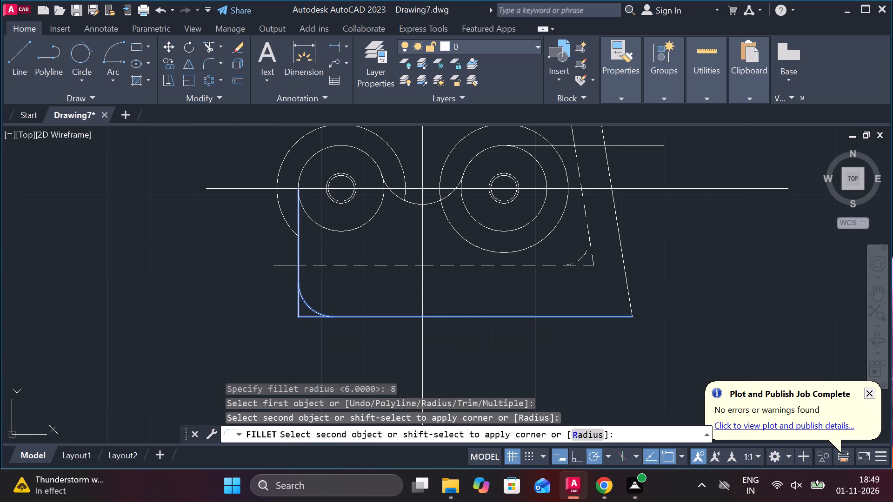
key(Escape)
text(TR)
key(space)
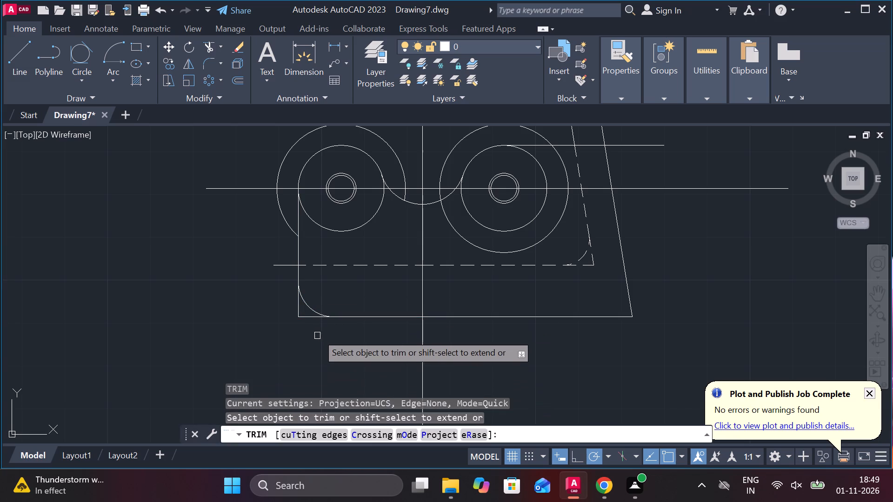
click(310, 319)
click(299, 309)
Trim the right wheel's outer circle from the connecting arc around the bottom up to the horizontal tangent line.
scroll(304, 322, down, 1)
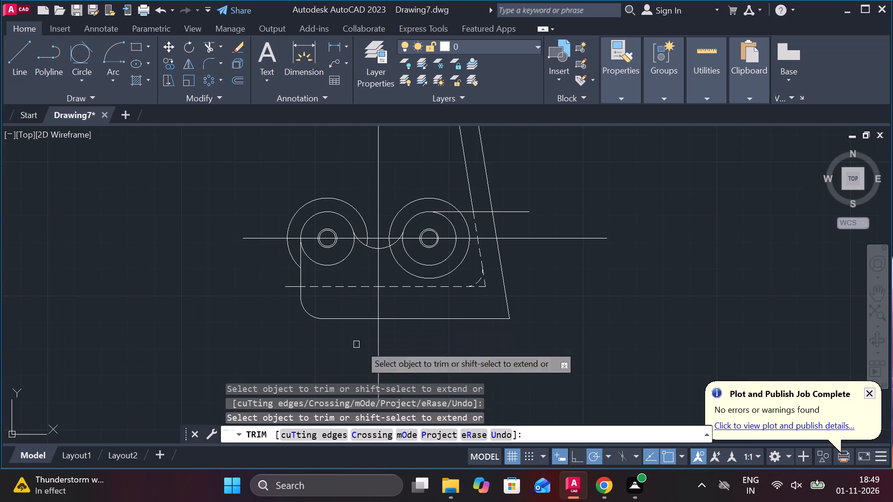
scroll(558, 276, up, 1)
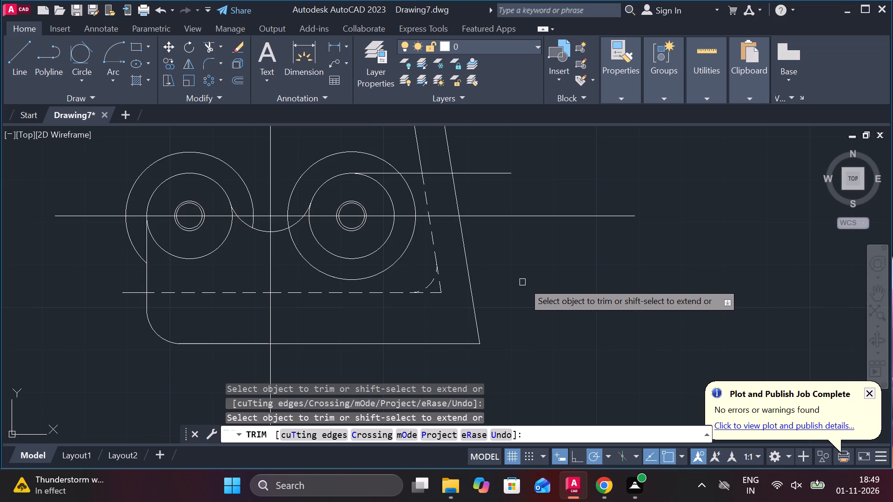
middle_drag(527, 283, 594, 322)
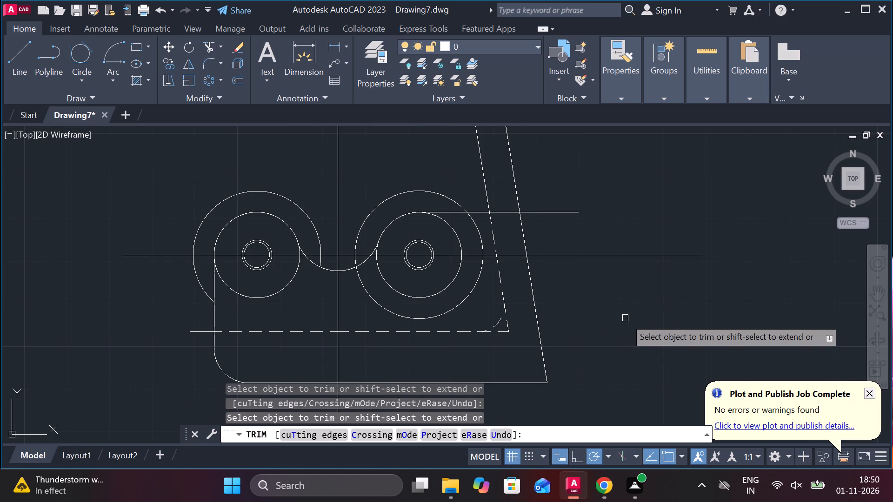
click(466, 292)
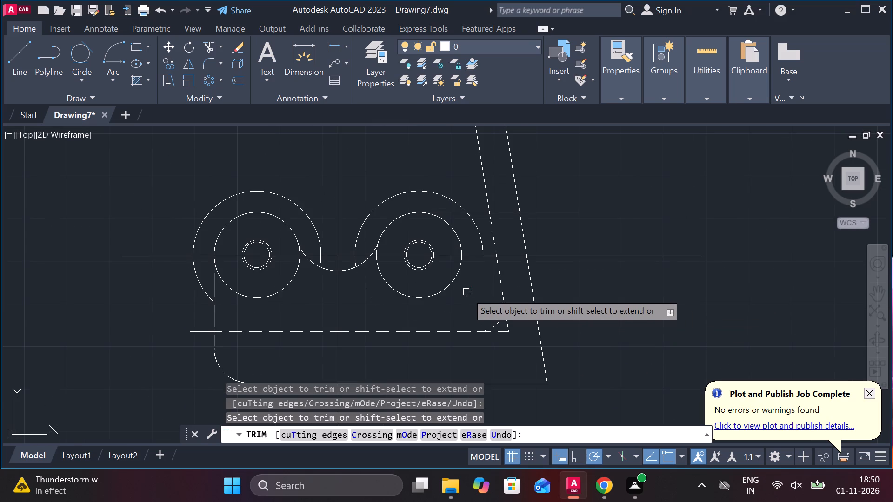
click(482, 240)
key(Escape)
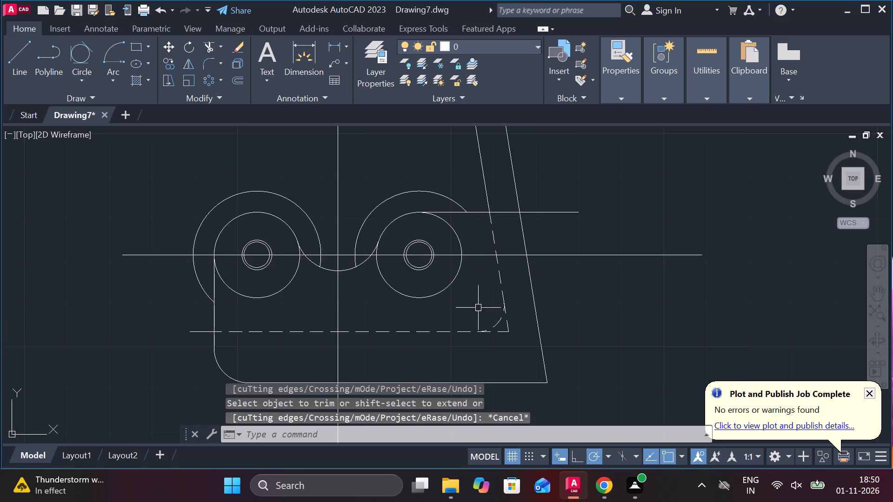
Draw a radius 15 circle from the right wheel's centre through the end of its trimmed outer arc.
key(d)
key(Escape)
text(C)
key(space)
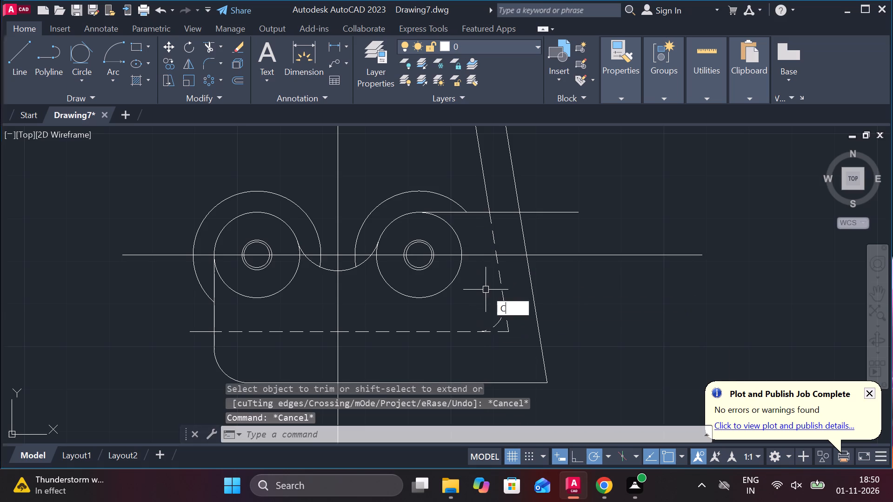
click(418, 257)
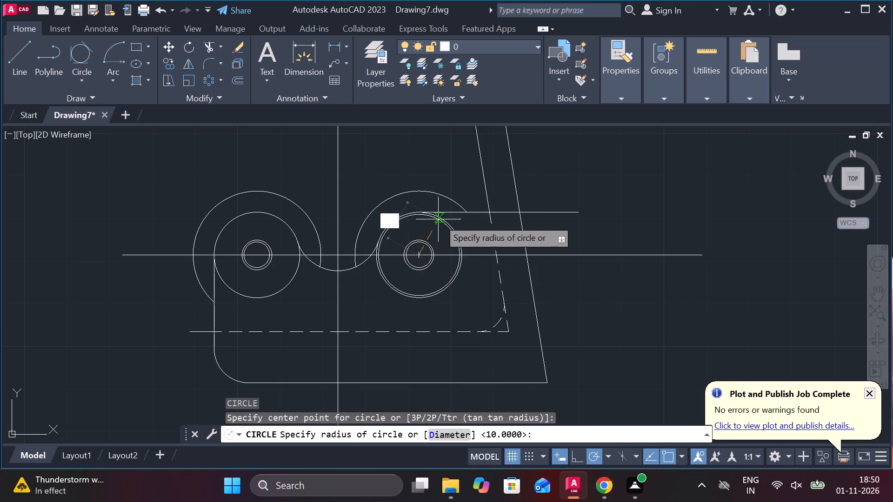
click(471, 212)
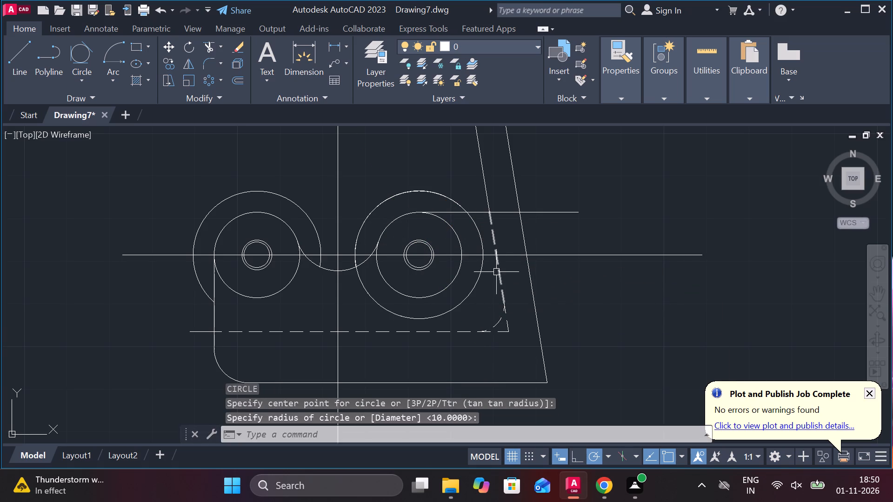
Trim the new right circle where it overlaps the solid outer arc, leaving only its lower arc.
key(Escape)
text(TR)
key(space)
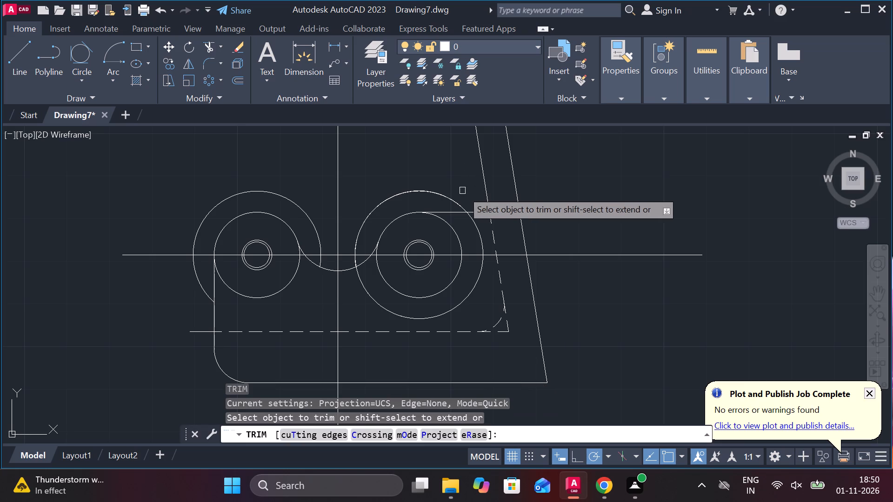
click(440, 195)
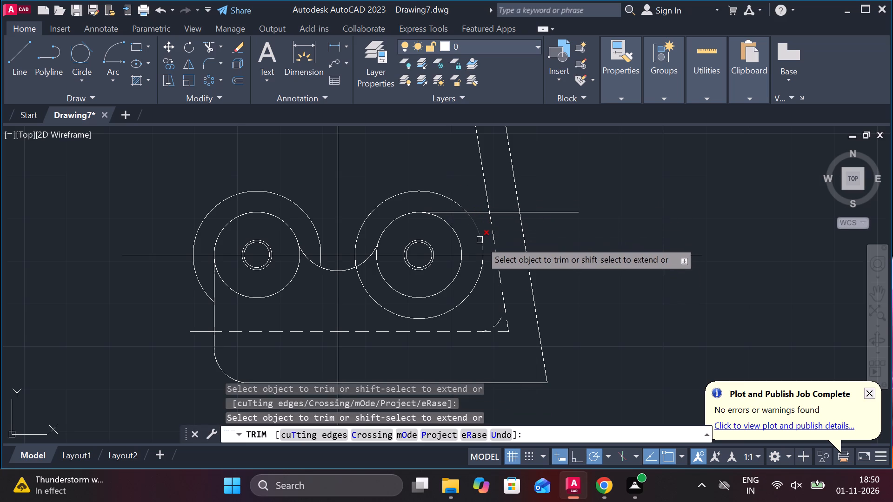
click(356, 259)
key(Escape)
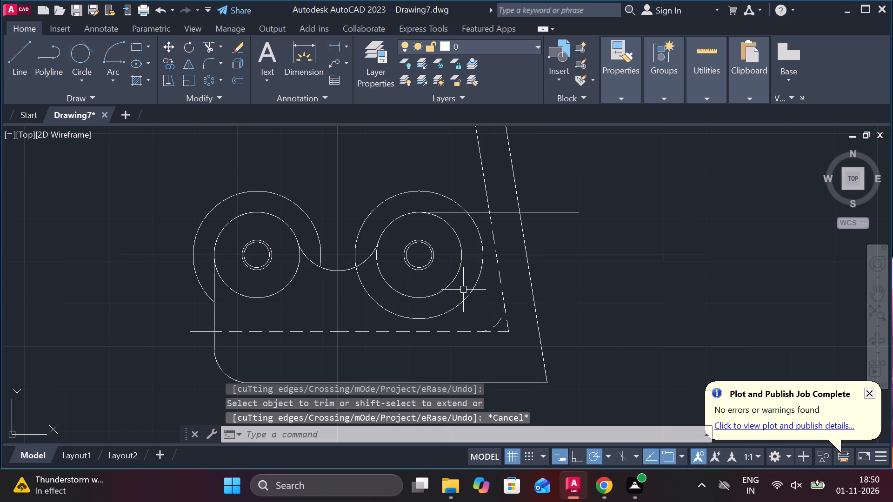
Change the right wheel's lower outer arc to the DASHED linetype.
click(471, 290)
click(612, 98)
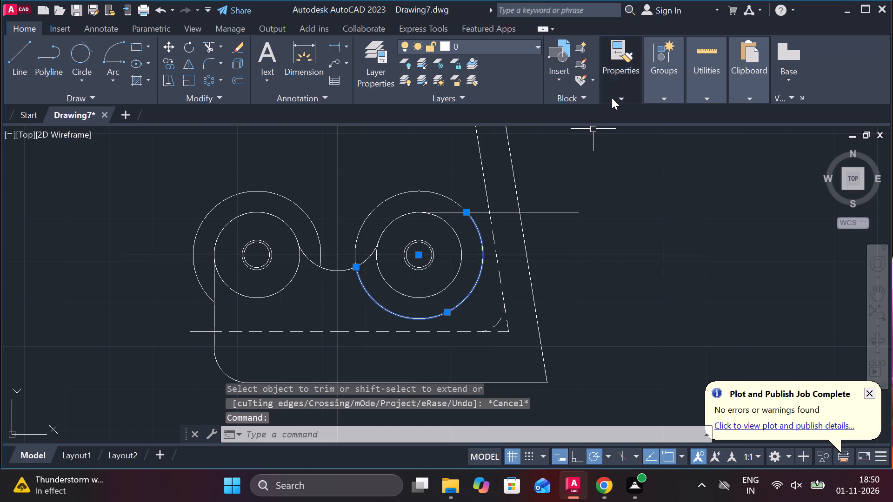
click(696, 149)
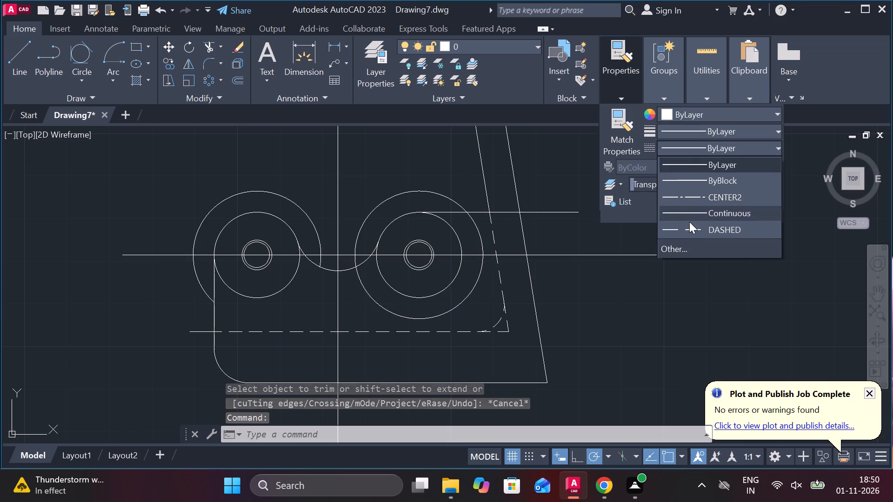
click(691, 227)
key(Escape)
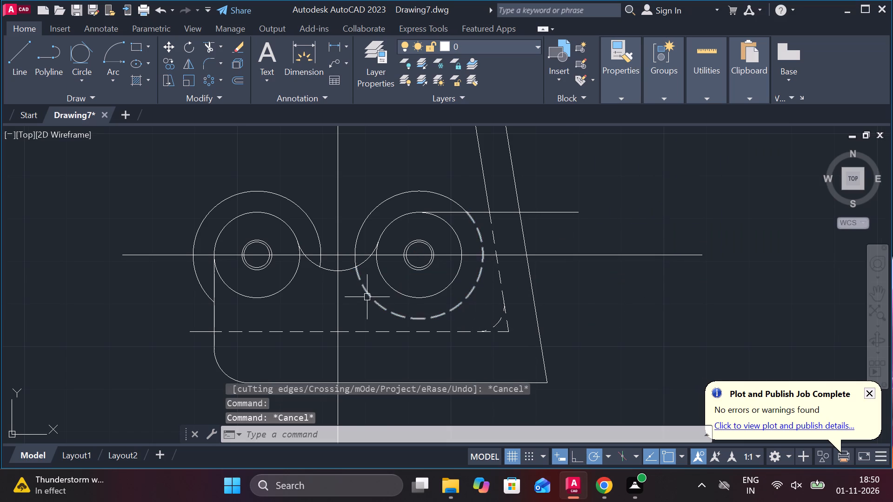
Draw a circle from the left wheel's centre through its outer arc's end on the vertical line, and regenerate the view.
middle_drag(387, 304, 540, 322)
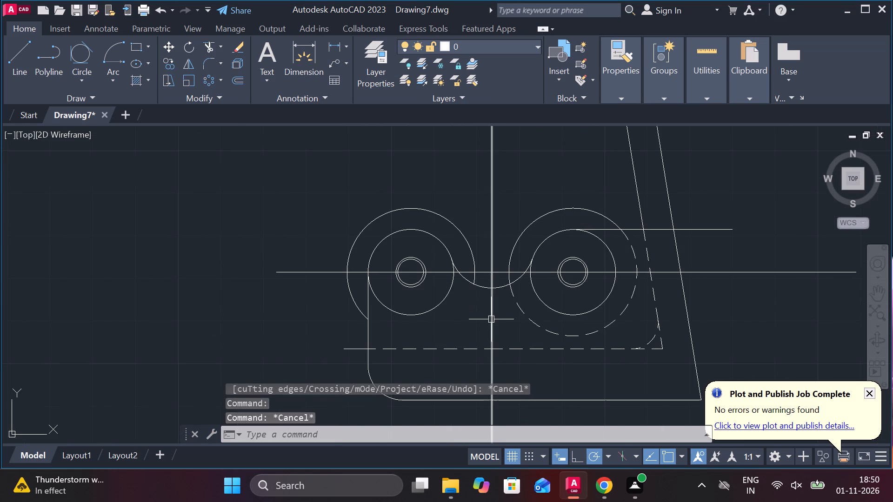
key(c)
key(space)
click(412, 272)
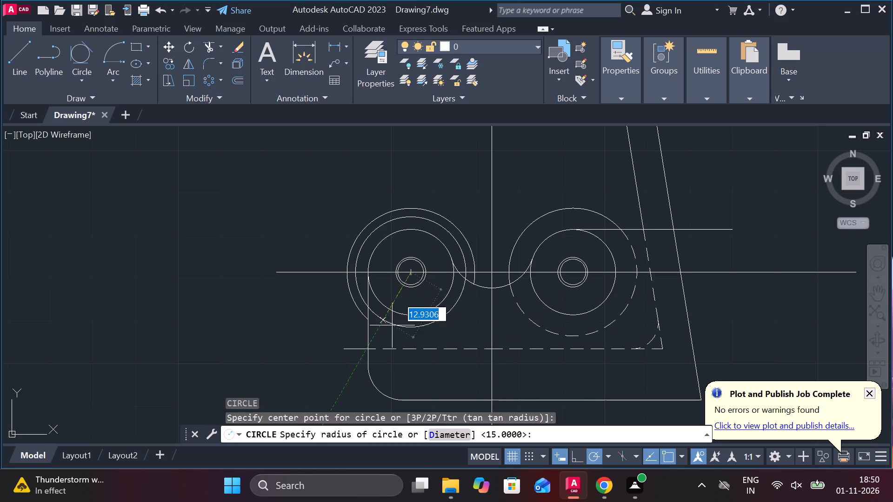
click(371, 321)
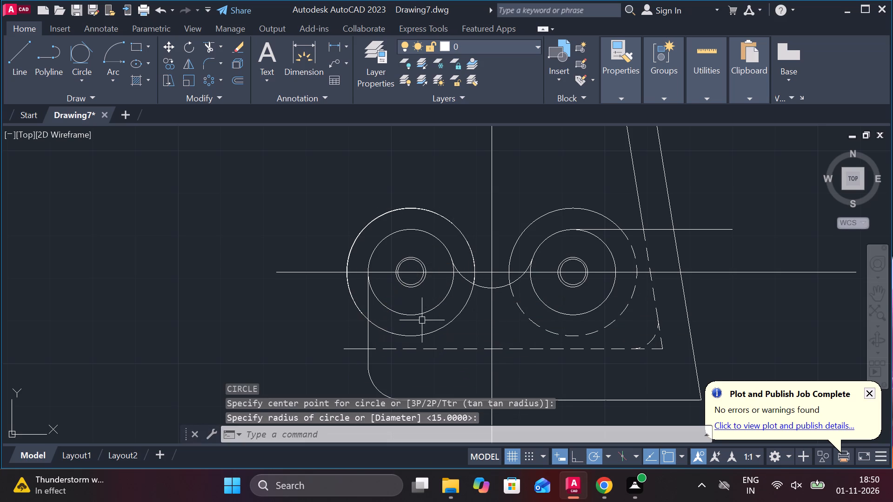
text(RE)
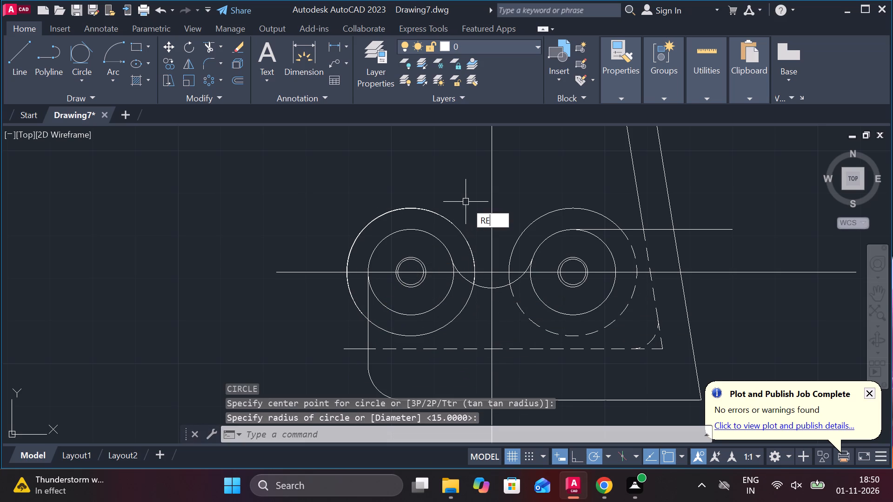
key(space)
key(Escape)
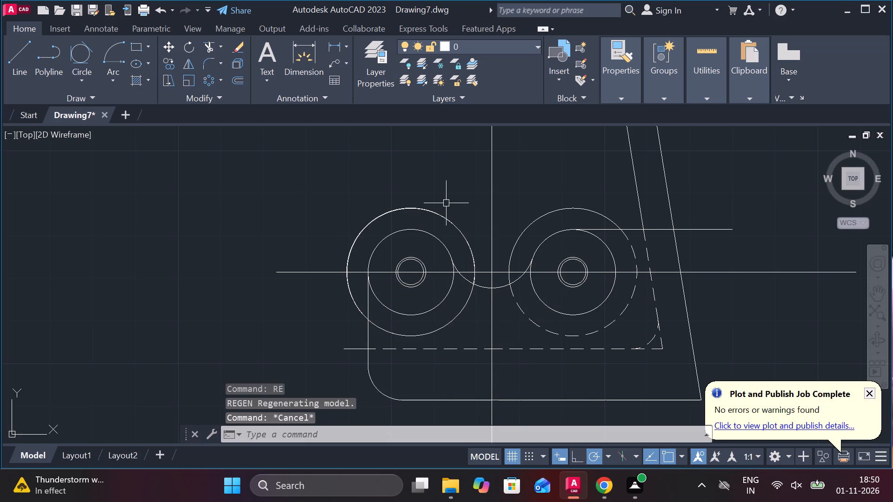
Trim the new left circle where it overlaps the solid outer arc, leaving only its lower arc.
text(TR)
key(space)
click(420, 210)
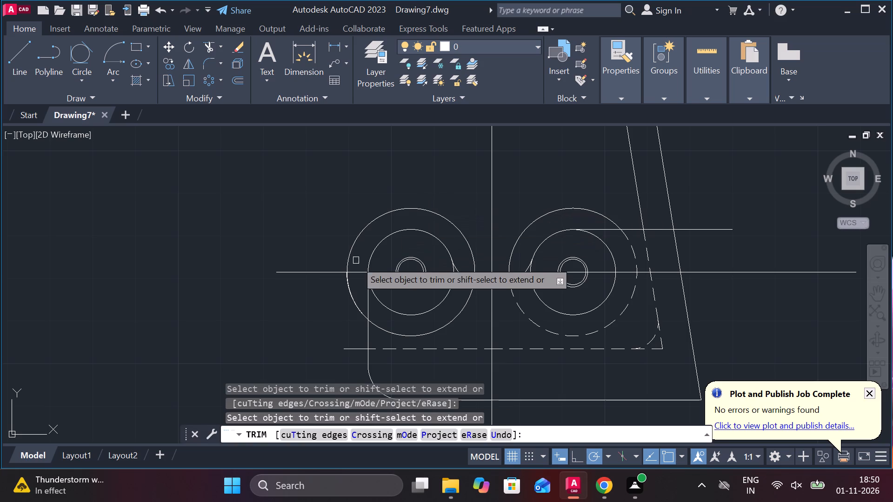
click(352, 289)
key(Escape)
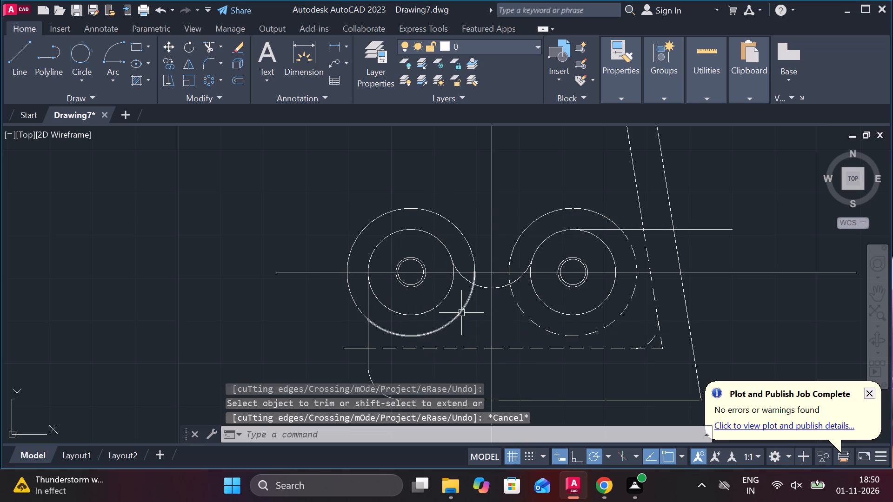
scroll(479, 297, up, 2)
key(space)
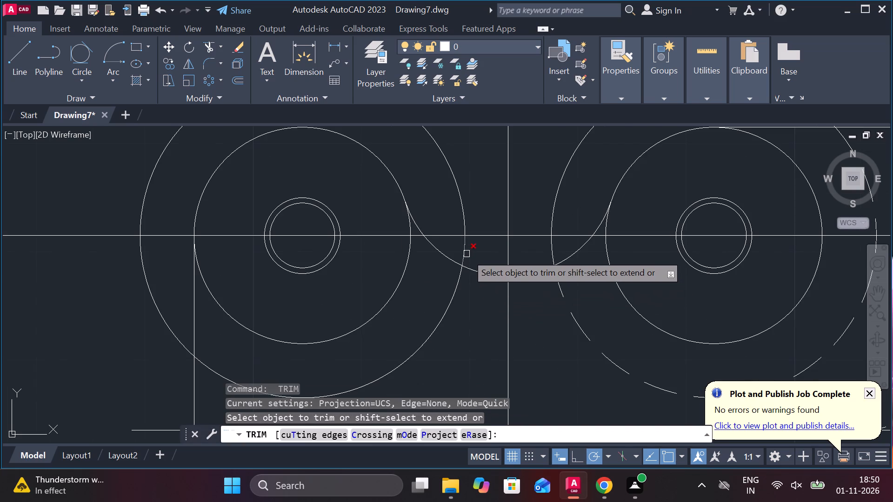
click(466, 254)
scroll(470, 290, down, 1)
key(Escape)
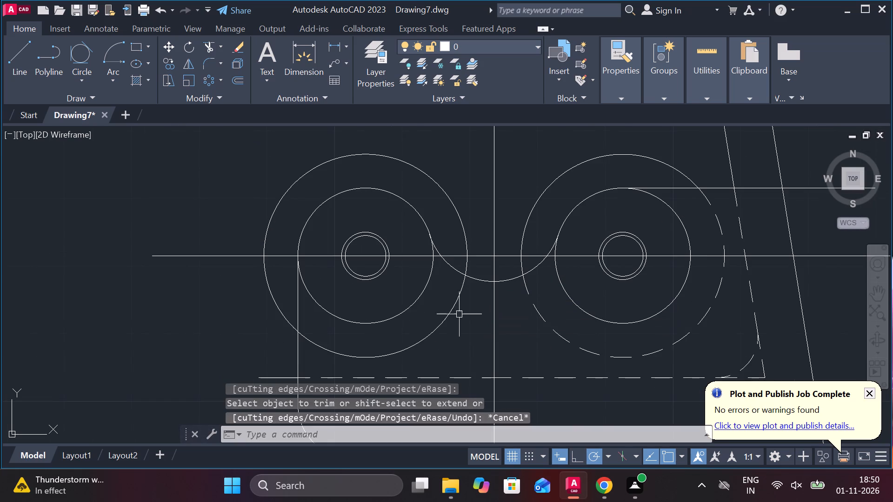
Change the left wheel's lower outer arc to the DASHED linetype.
click(447, 315)
click(625, 101)
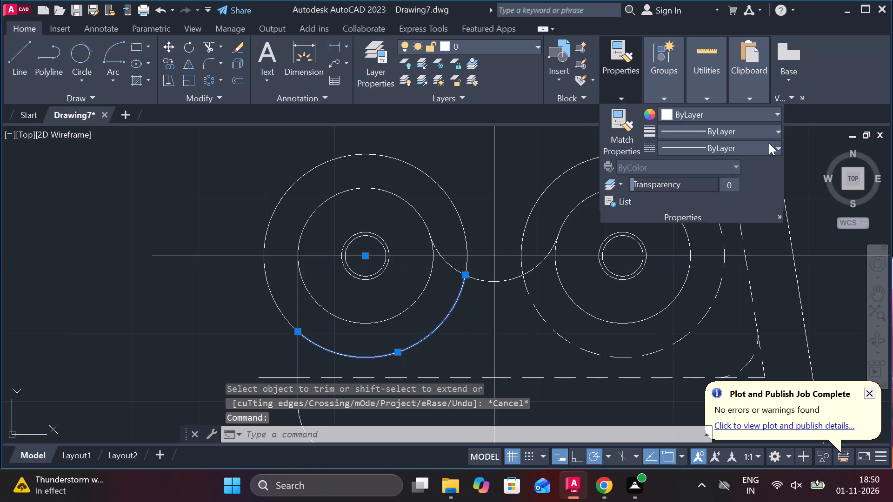
click(769, 143)
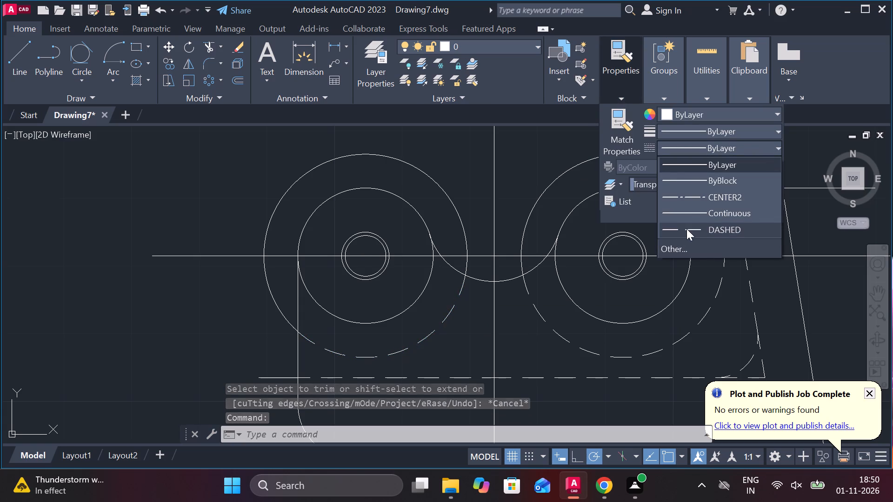
click(686, 229)
key(Escape)
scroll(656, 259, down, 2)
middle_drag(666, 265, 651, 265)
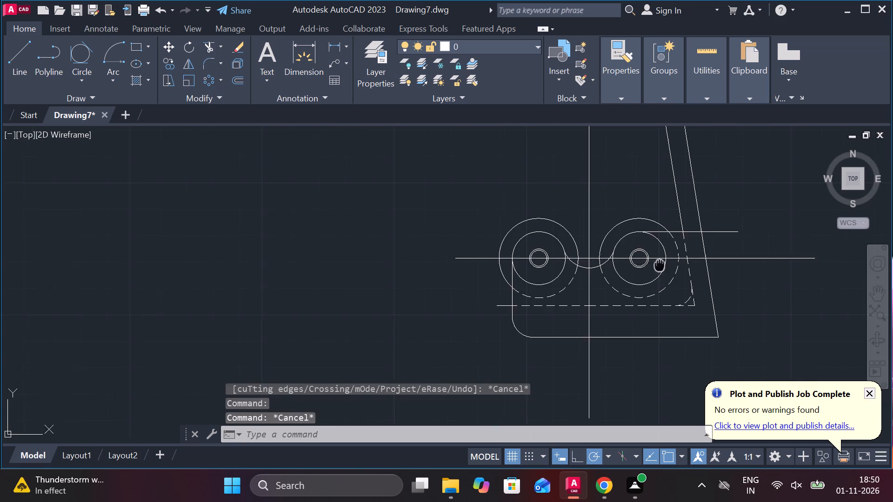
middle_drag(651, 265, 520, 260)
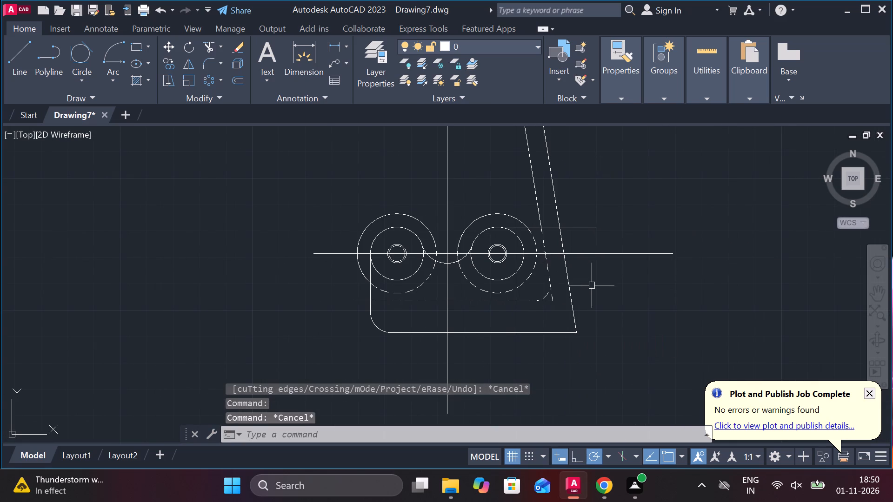
Fillet the outer slanted line and the bottom line at the outline's lower right corner with radius 8.
scroll(592, 286, up, 1)
middle_drag(593, 291, 585, 268)
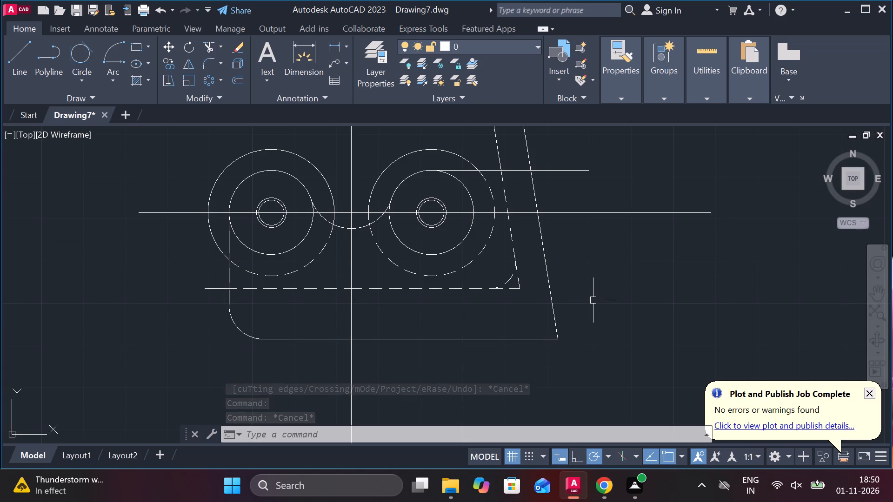
text(F R 8)
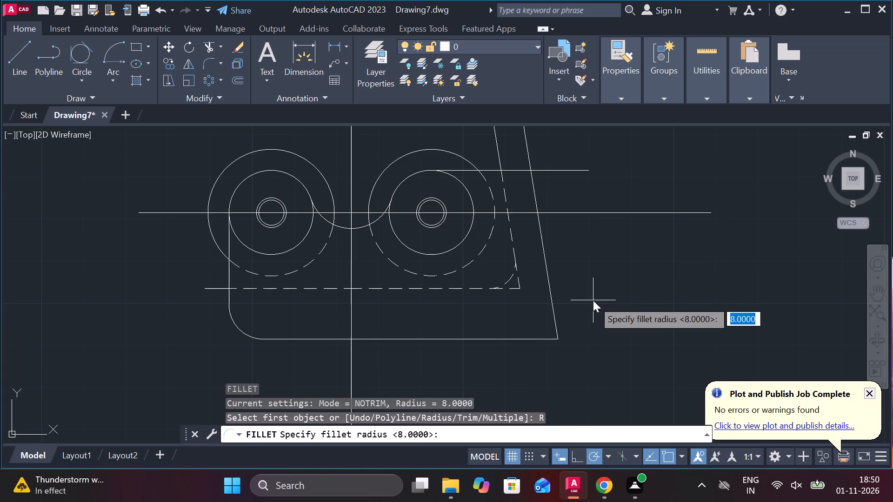
key(space)
click(550, 286)
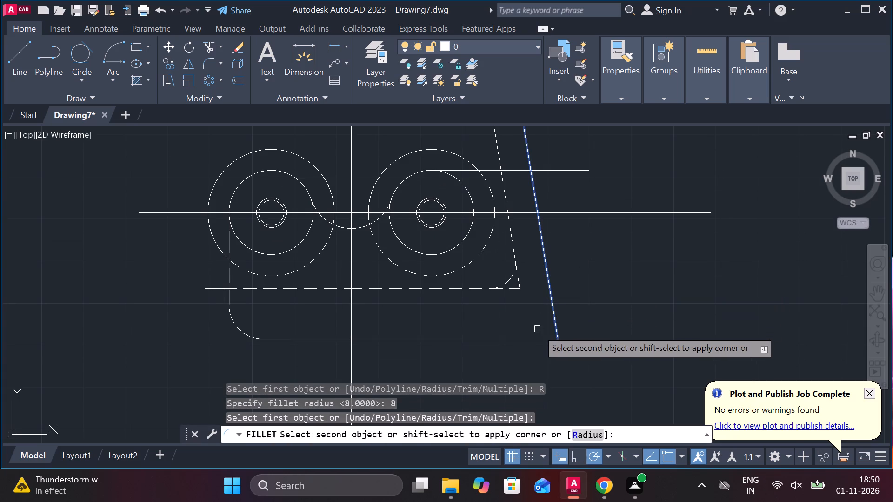
click(524, 338)
Trim the leftover line ends outside the new fillet at the outline's lower right corner.
text(TR)
key(Escape)
text(TR)
key(space)
click(540, 339)
click(556, 335)
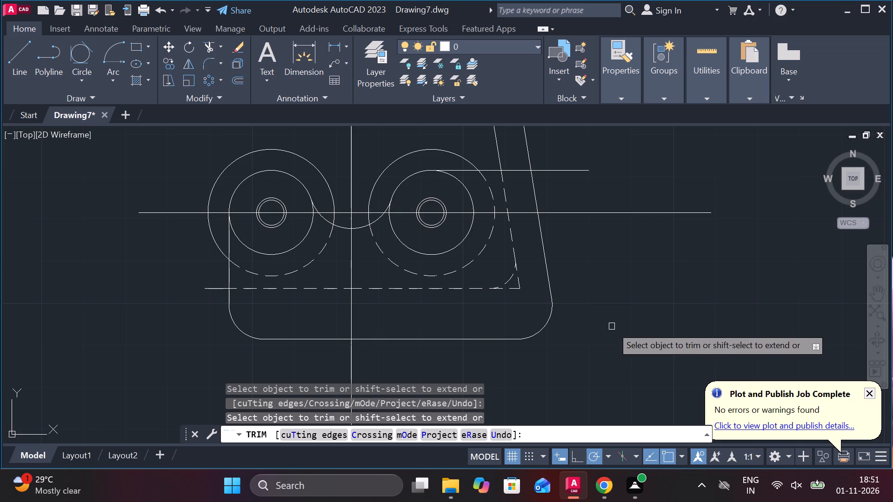
key(Escape)
Offset the short horizontal line atop the inner slanted line upward by 7.
middle_drag(612, 307, 613, 312)
middle_drag(608, 324, 583, 455)
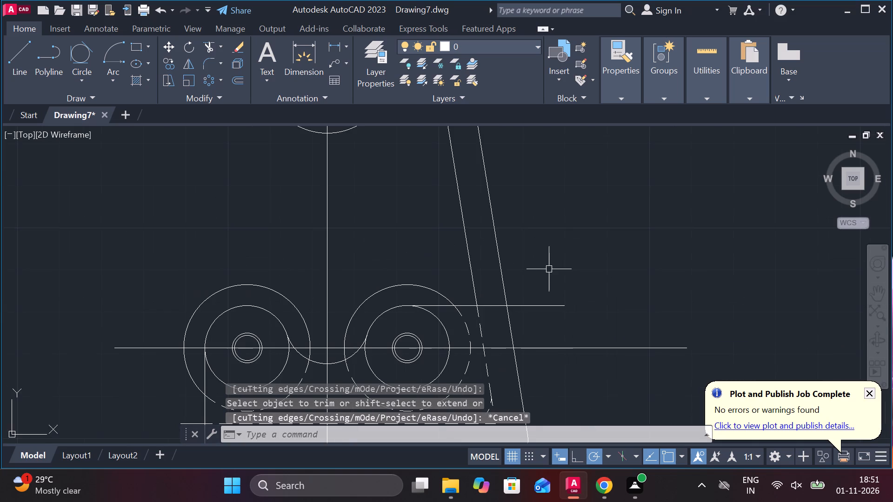
scroll(546, 264, down, 1)
middle_drag(549, 284, 555, 396)
middle_drag(543, 268, 550, 310)
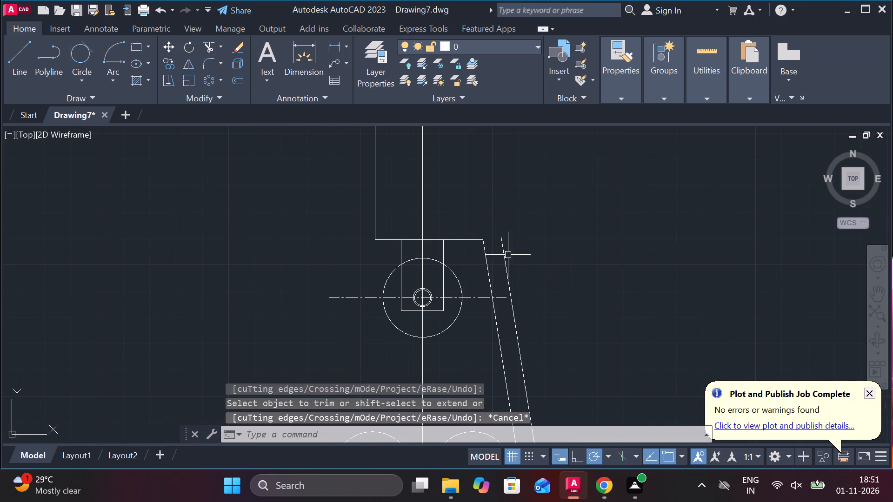
scroll(433, 227, up, 1)
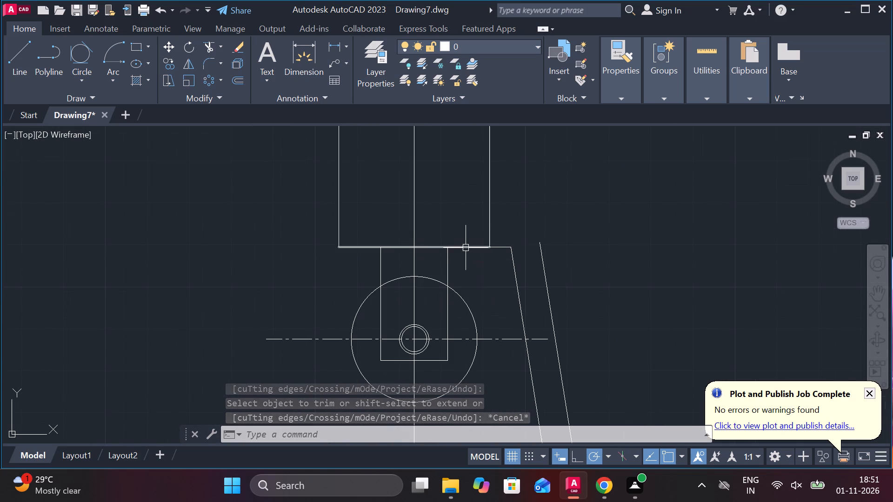
click(498, 247)
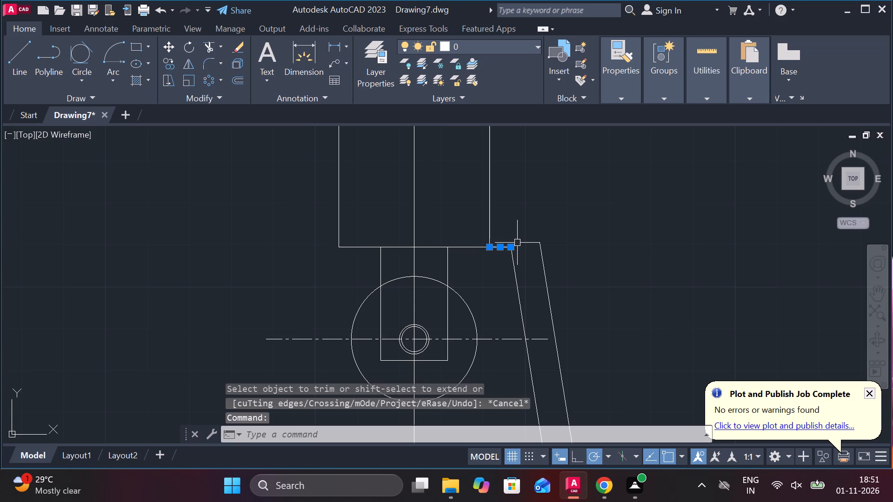
key(o)
key(Return)
key(Return)
key(7)
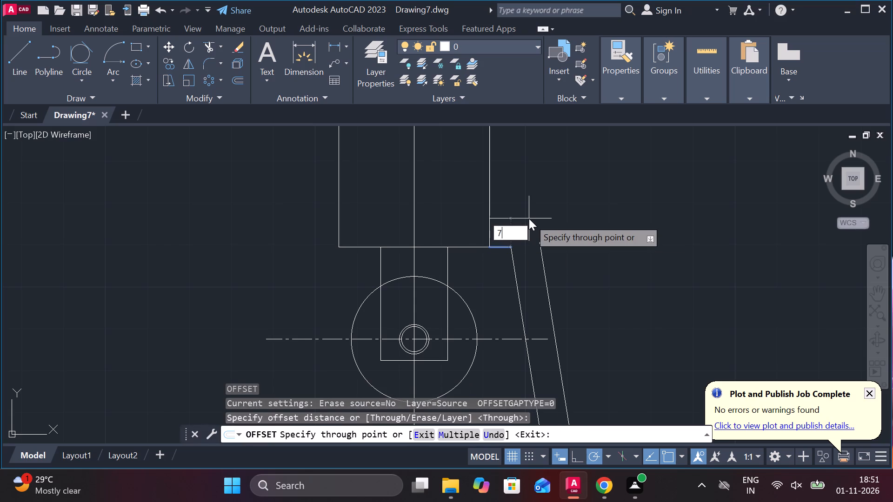
key(Return)
Offset the new short horizontal line upward by 8.
click(508, 218)
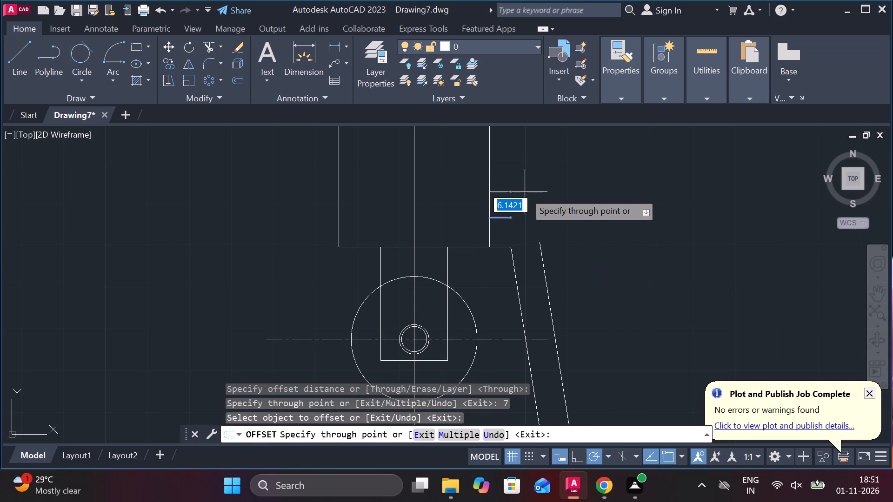
key(8)
key(Return)
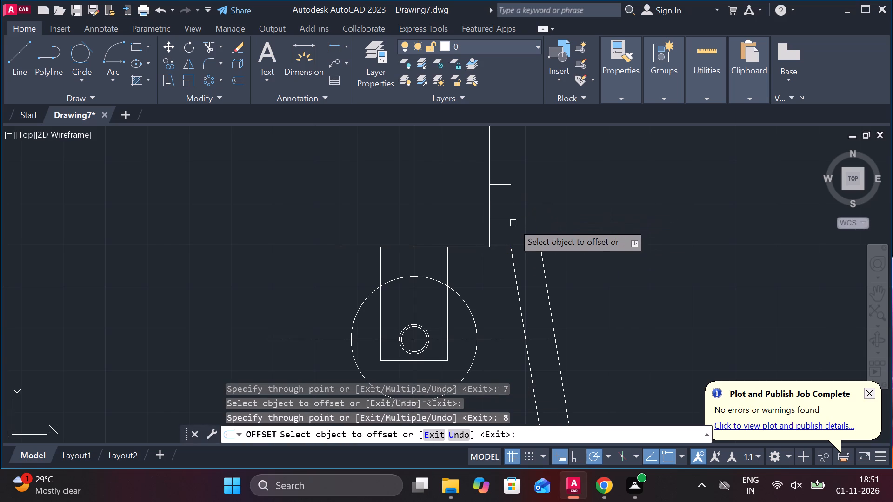
scroll(494, 198, up, 2)
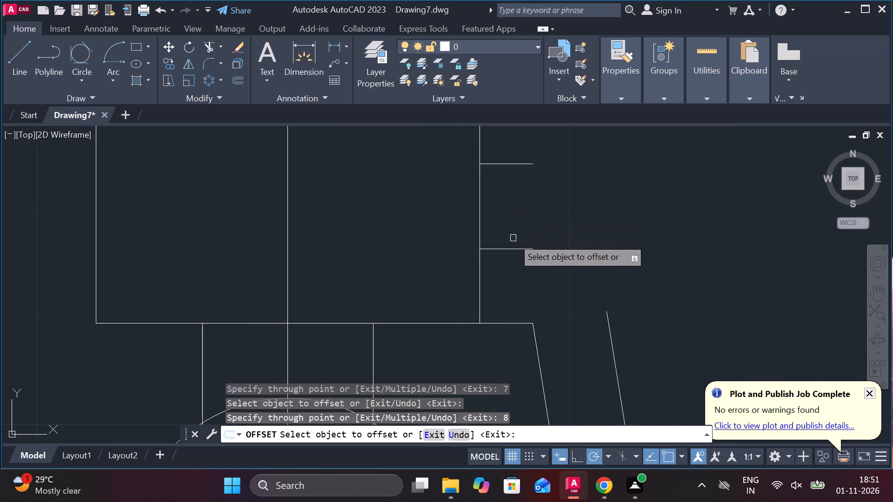
key(Escape)
Lengthen the lower offset line leftward almost to the vertical centre line and rightward past the outer slanted line.
click(506, 249)
click(480, 248)
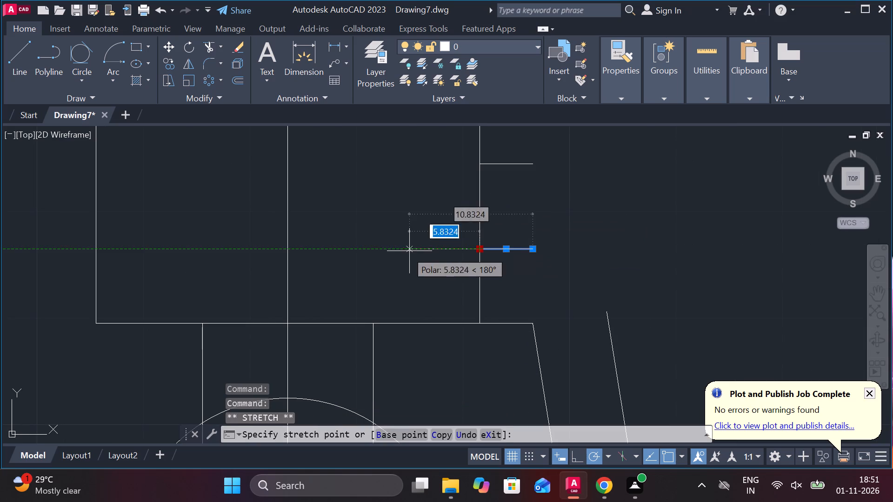
click(299, 249)
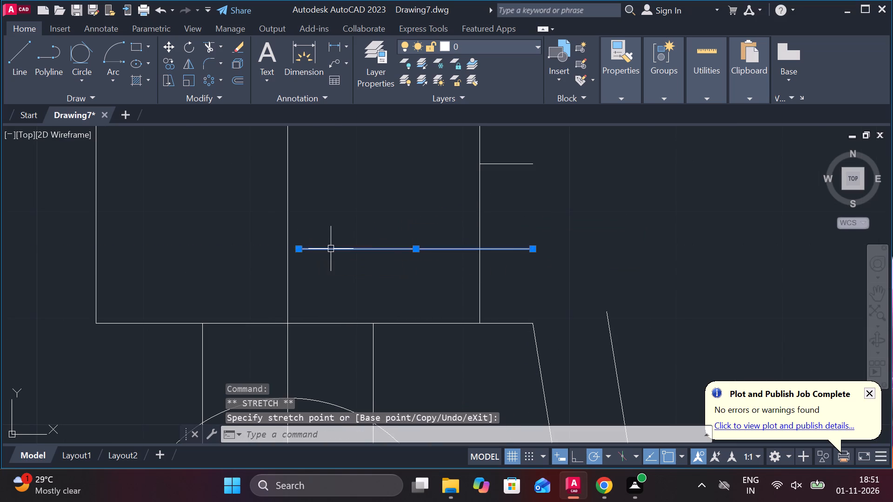
key(Escape)
middle_drag(553, 282, 538, 259)
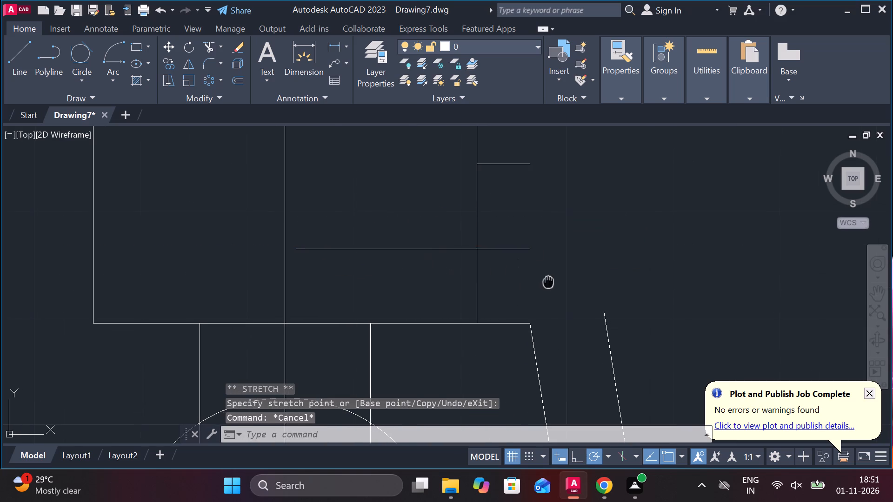
middle_drag(538, 259, 518, 204)
scroll(541, 213, down, 2)
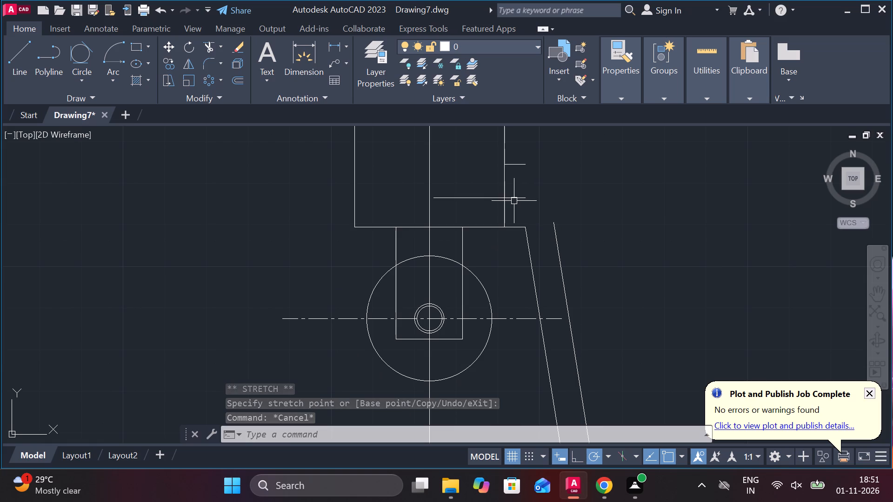
click(517, 198)
click(565, 231)
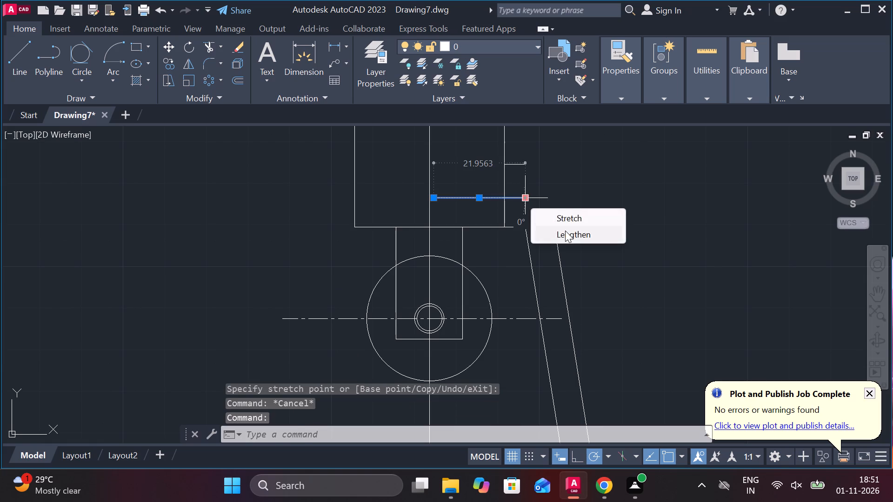
click(613, 228)
key(Escape)
Extend the outer slanted line up to the lengthened horizontal line.
text(EX)
key(space)
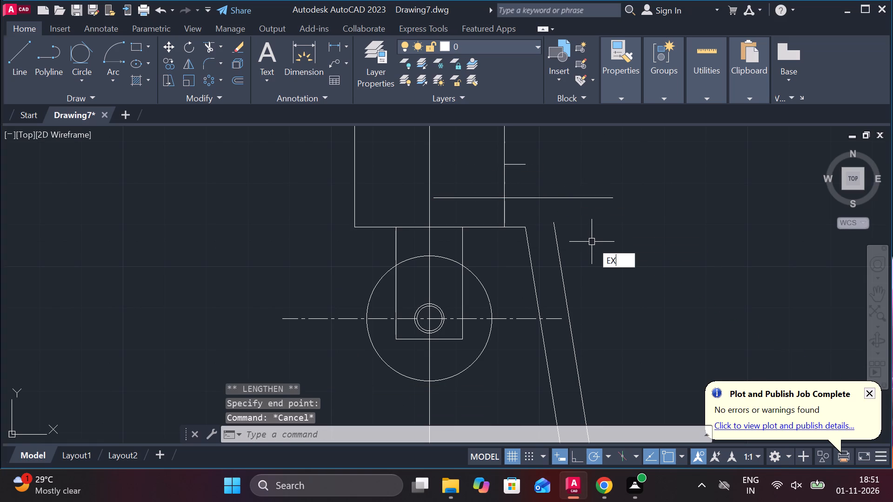
click(556, 238)
key(Escape)
Trim the horizontal line beyond the outer slanted line and the block's right vertical edge below the horizontal line.
key(grave)
text(TR)
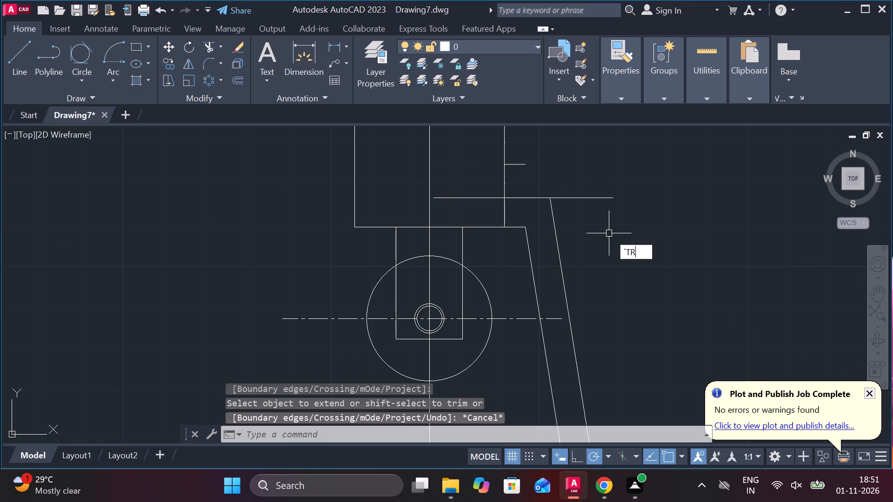
key(space)
click(569, 195)
click(501, 211)
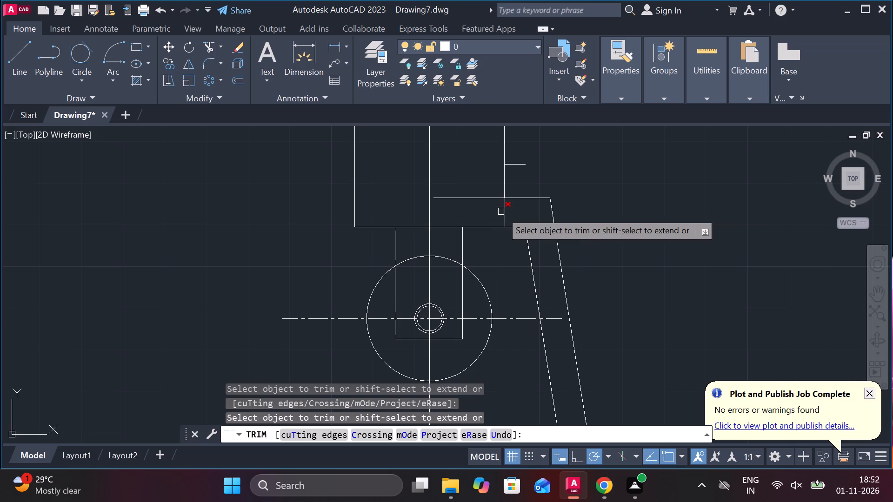
key(Escape)
Fillet the upper corner between the lengthened horizontal line and the outer slanted line with radius 8.
scroll(620, 240, down, 2)
middle_drag(633, 274, 611, 227)
middle_click(620, 238)
scroll(620, 238, up, 1)
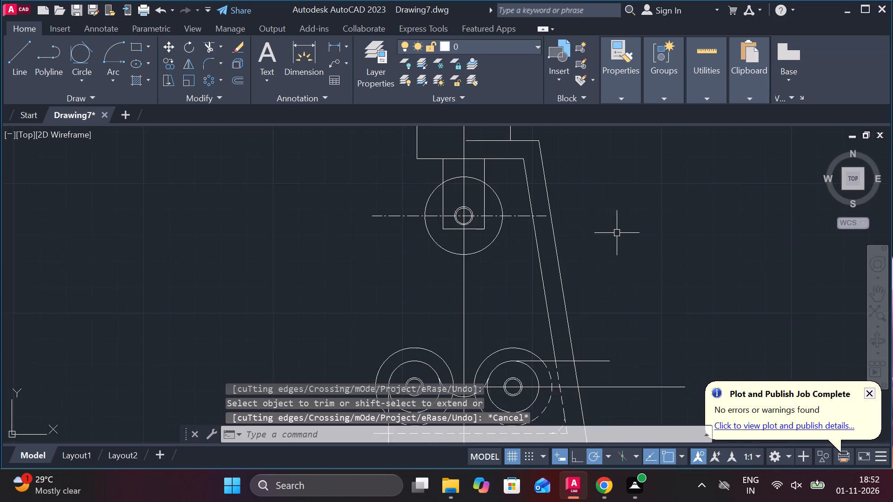
middle_drag(615, 230, 599, 306)
key(Escape)
text(FR)
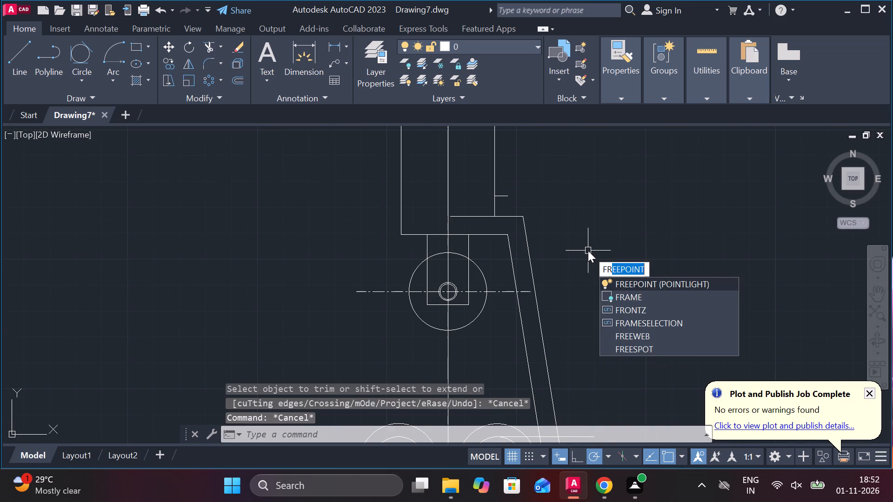
key(Escape)
text(F R)
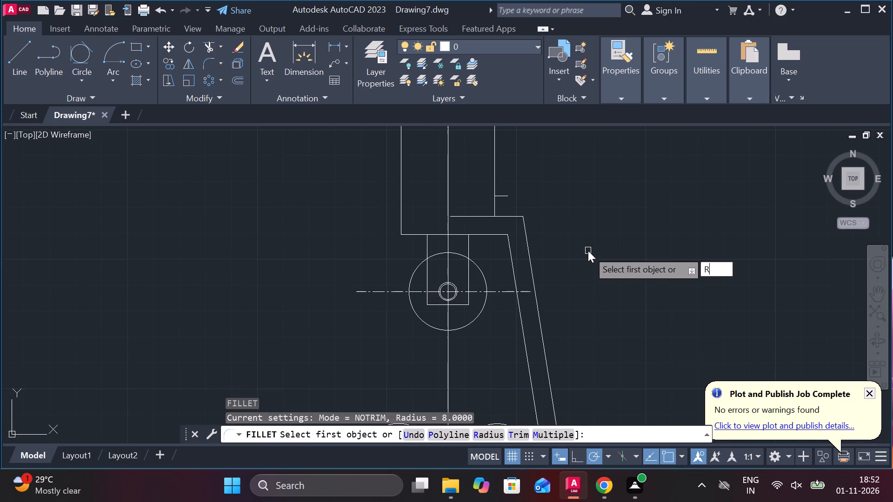
key(space)
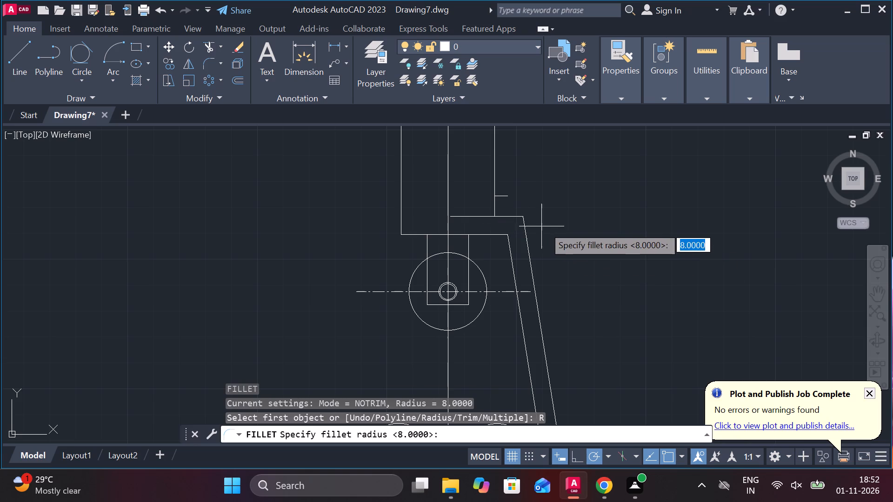
key(space)
scroll(491, 231, up, 2)
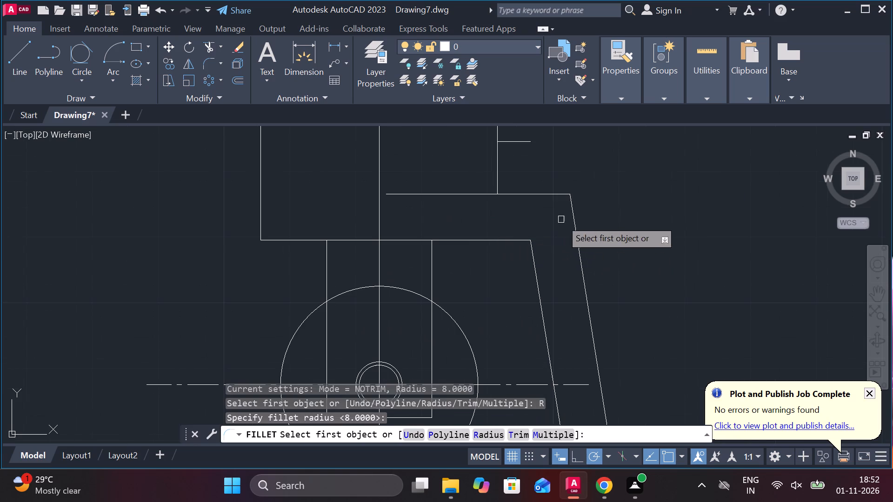
click(557, 195)
click(571, 219)
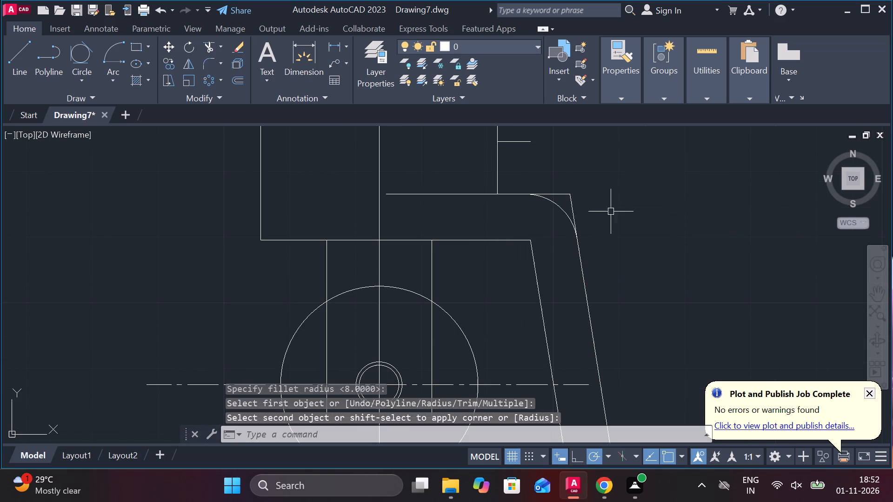
Trim the leftover line ends outside the new upper corner fillet.
text(TR)
key(space)
click(559, 192)
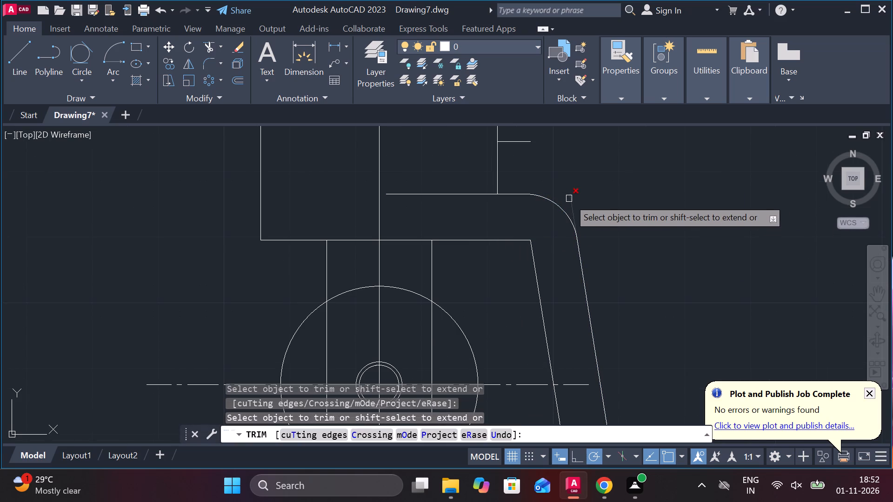
click(569, 198)
scroll(609, 201, down, 2)
middle_drag(660, 237, 650, 234)
key(Escape)
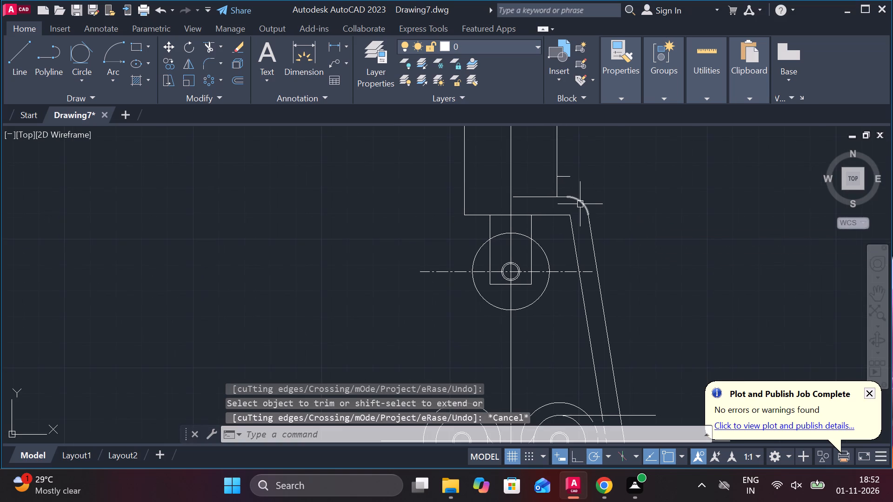
Join the upper horizontal line, corner arc, outer slanted line and lower right fillet arc into one polyline.
scroll(579, 195, up, 2)
click(531, 201)
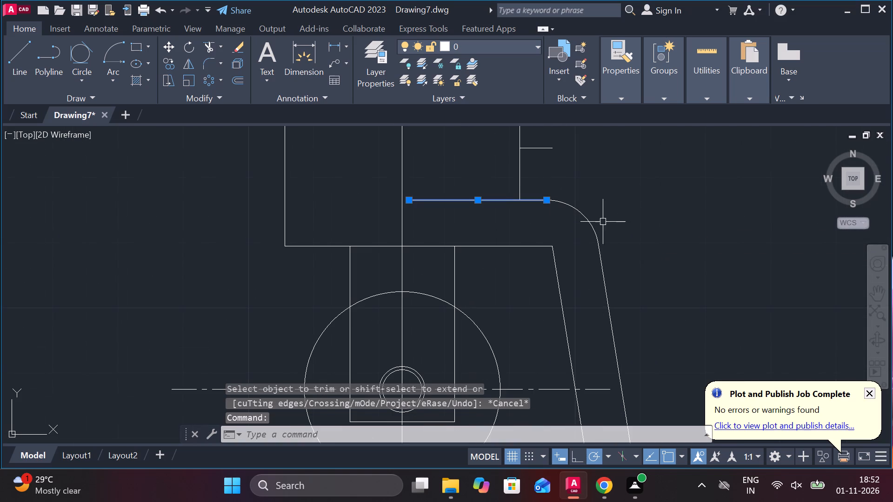
click(590, 221)
click(606, 271)
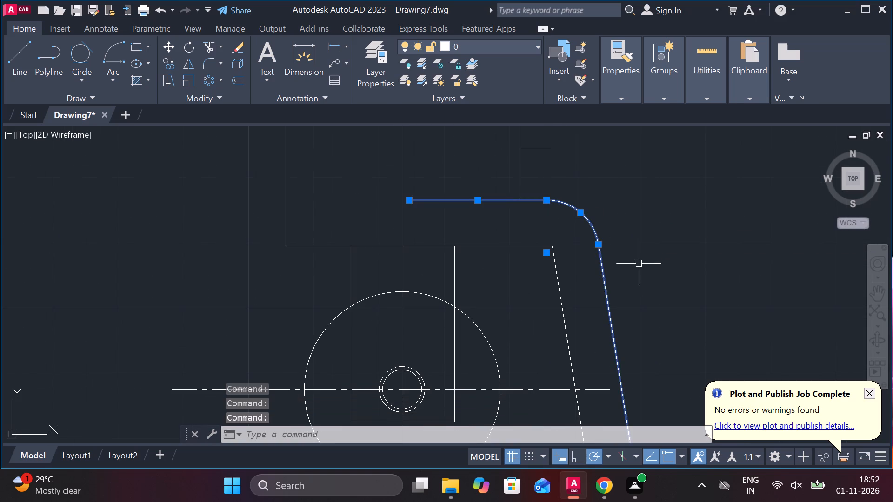
scroll(642, 260, down, 1)
middle_drag(677, 269, 625, 170)
scroll(654, 252, down, 1)
middle_drag(667, 317, 590, 104)
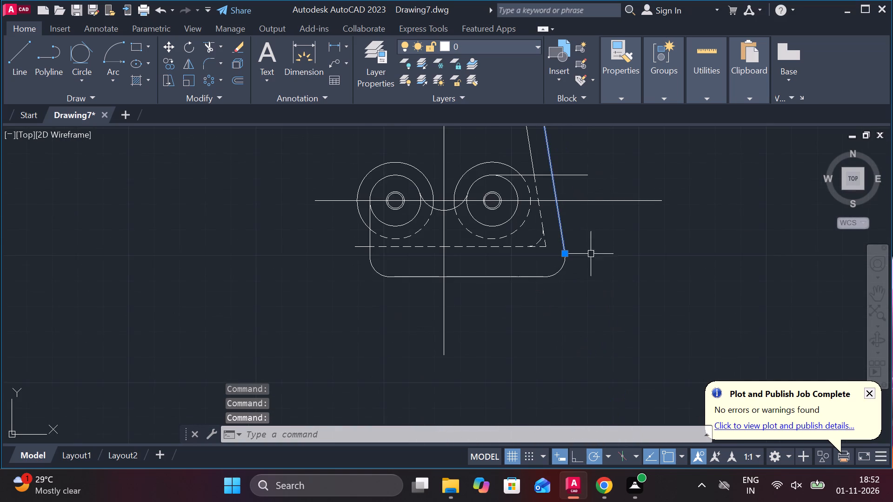
scroll(576, 263, up, 2)
click(534, 277)
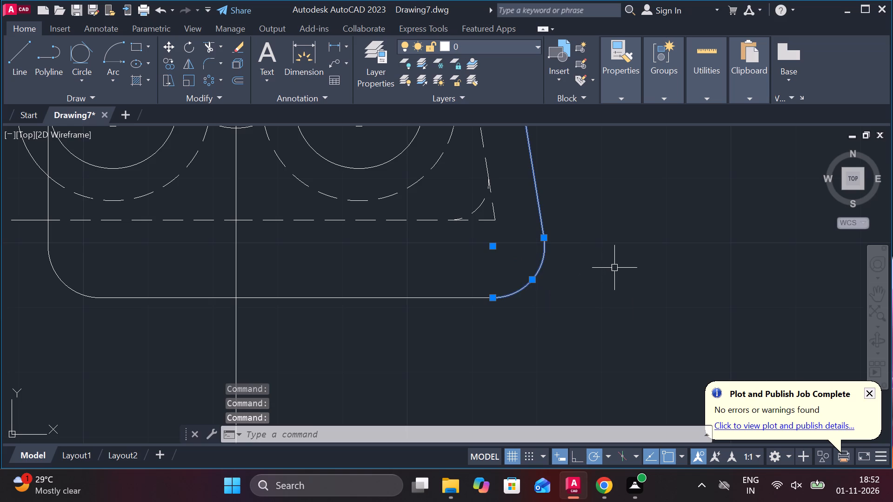
key(j)
key(Return)
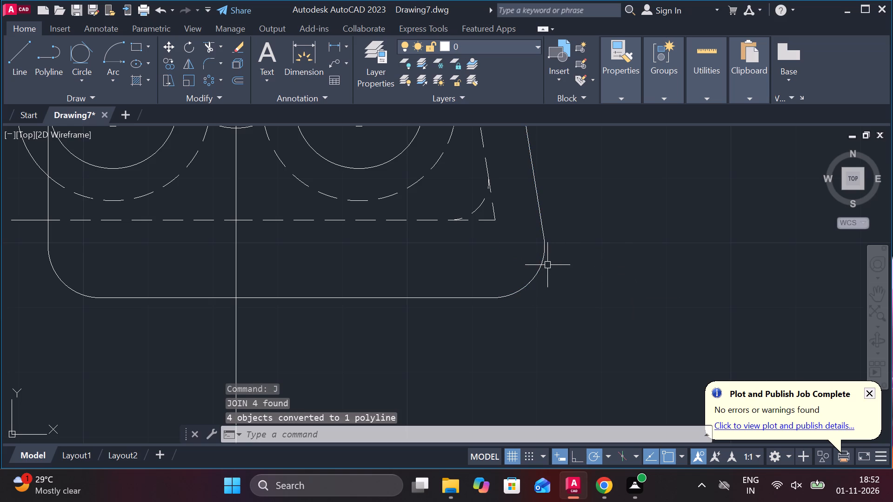
Offset the joined right-side polyline outward by 8.
click(544, 263)
scroll(632, 243, down, 3)
middle_drag(633, 253, 631, 274)
scroll(634, 195, down, 1)
middle_drag(634, 203, 634, 196)
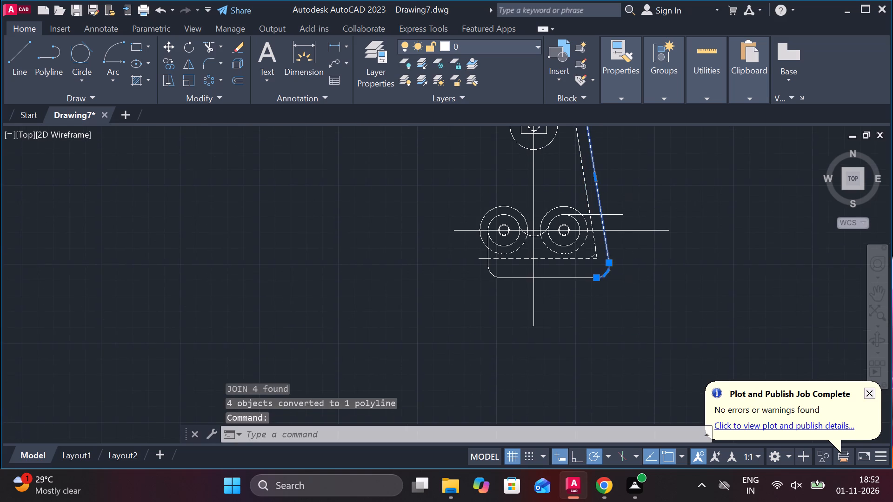
middle_drag(634, 196, 631, 255)
scroll(630, 200, up, 2)
key(o)
key(Return)
key(Return)
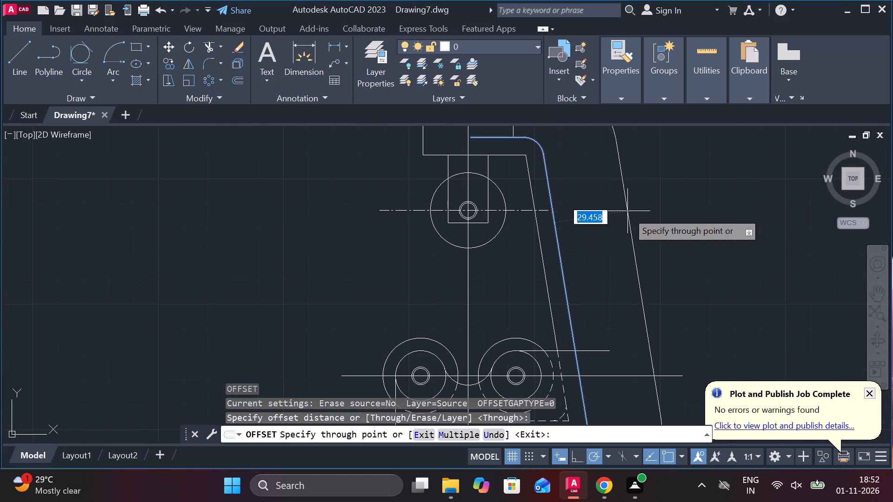
key(8)
key(Return)
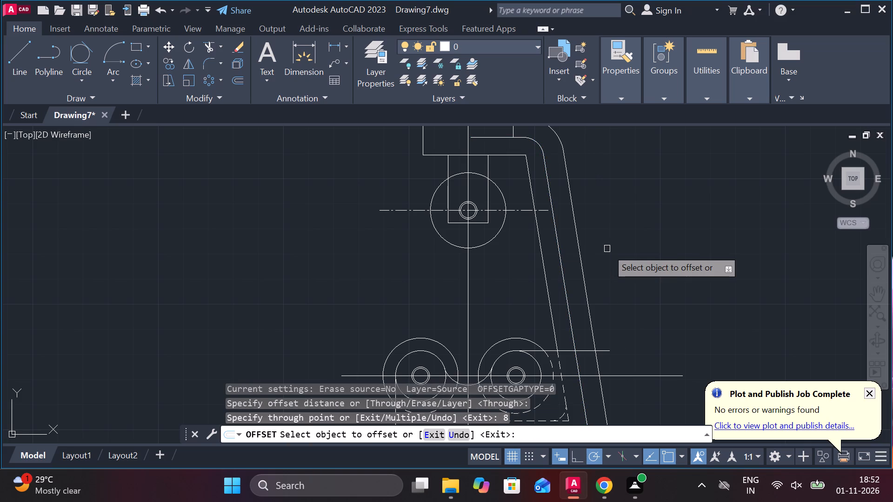
middle_drag(613, 267, 615, 321)
scroll(559, 178, up, 1)
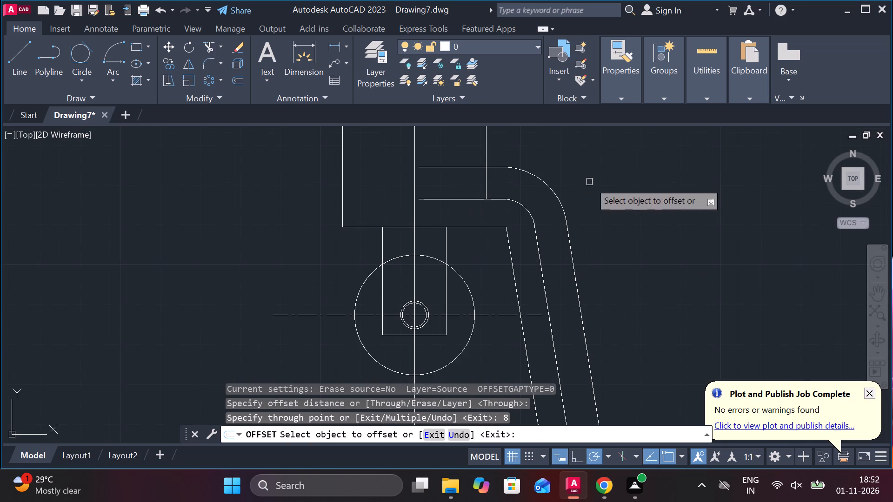
middle_drag(613, 205, 614, 275)
key(Escape)
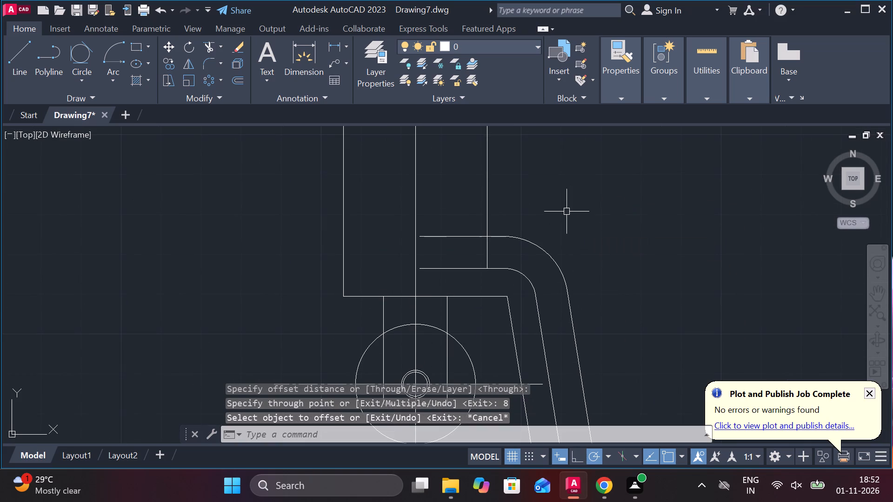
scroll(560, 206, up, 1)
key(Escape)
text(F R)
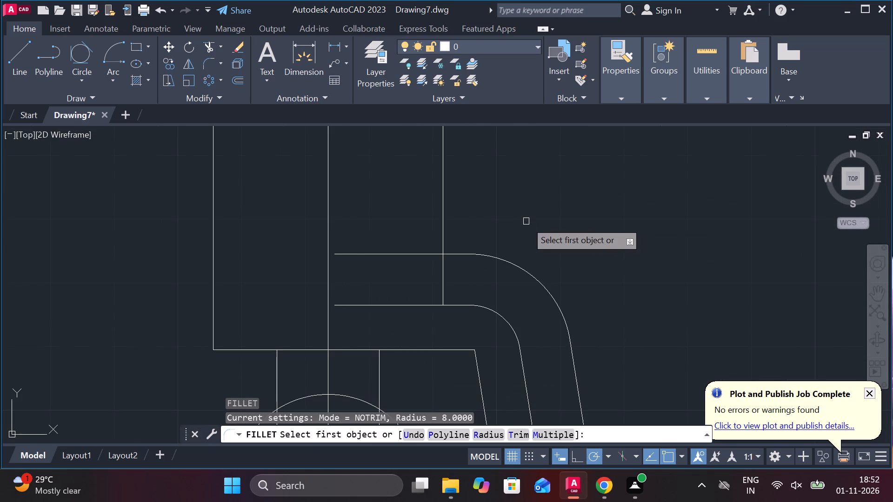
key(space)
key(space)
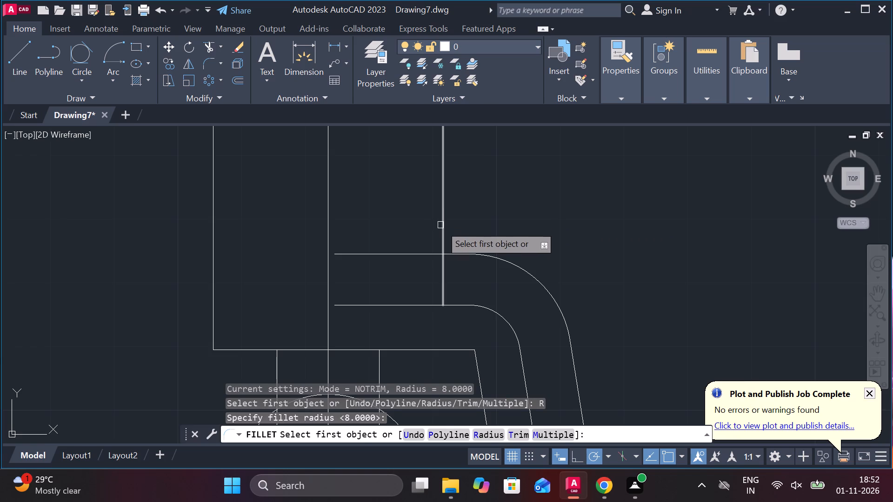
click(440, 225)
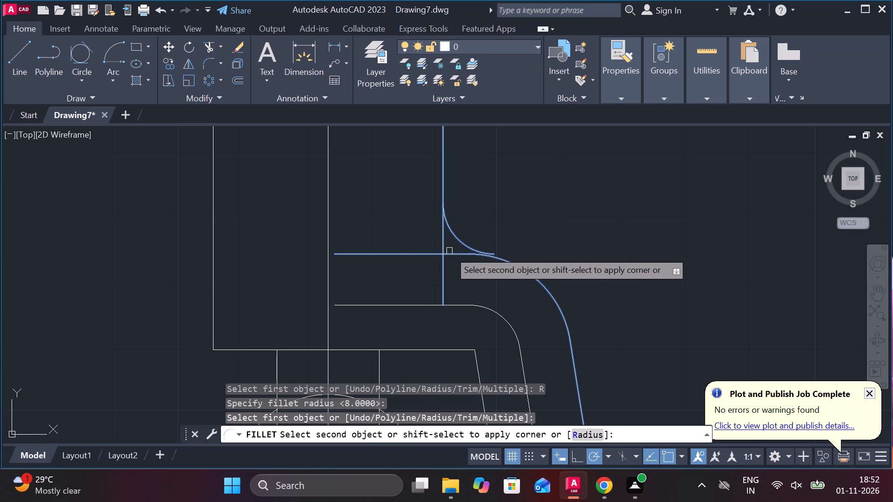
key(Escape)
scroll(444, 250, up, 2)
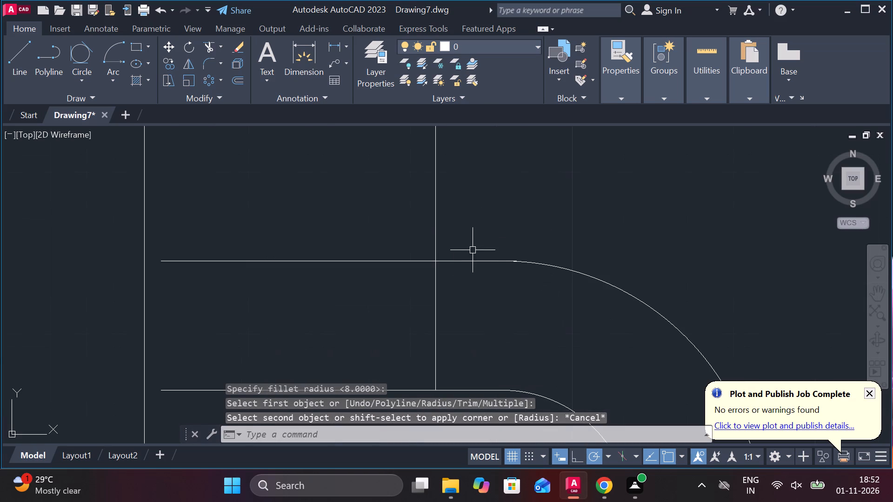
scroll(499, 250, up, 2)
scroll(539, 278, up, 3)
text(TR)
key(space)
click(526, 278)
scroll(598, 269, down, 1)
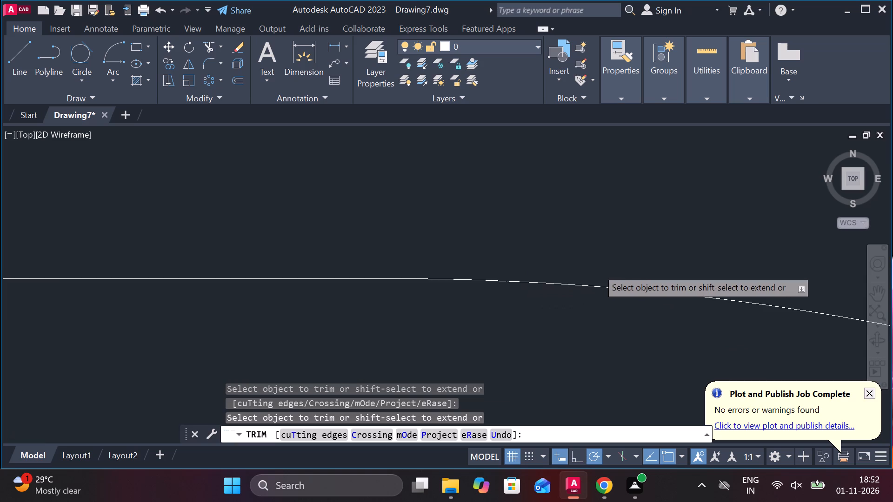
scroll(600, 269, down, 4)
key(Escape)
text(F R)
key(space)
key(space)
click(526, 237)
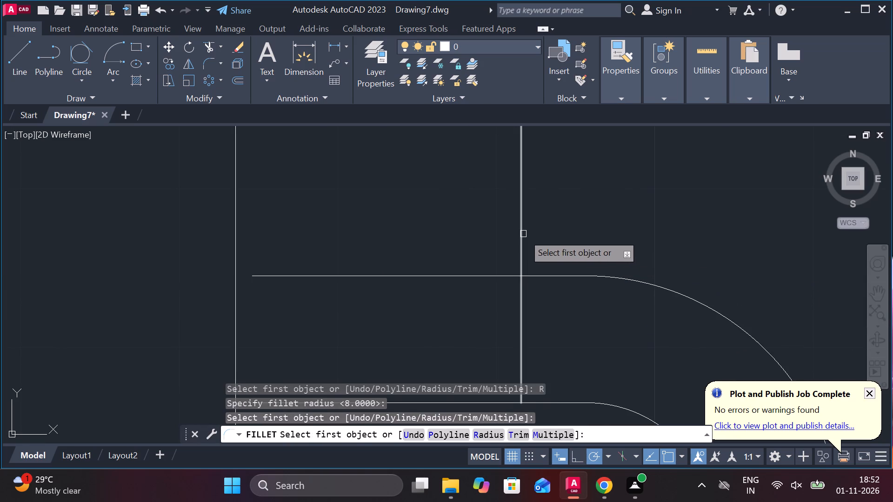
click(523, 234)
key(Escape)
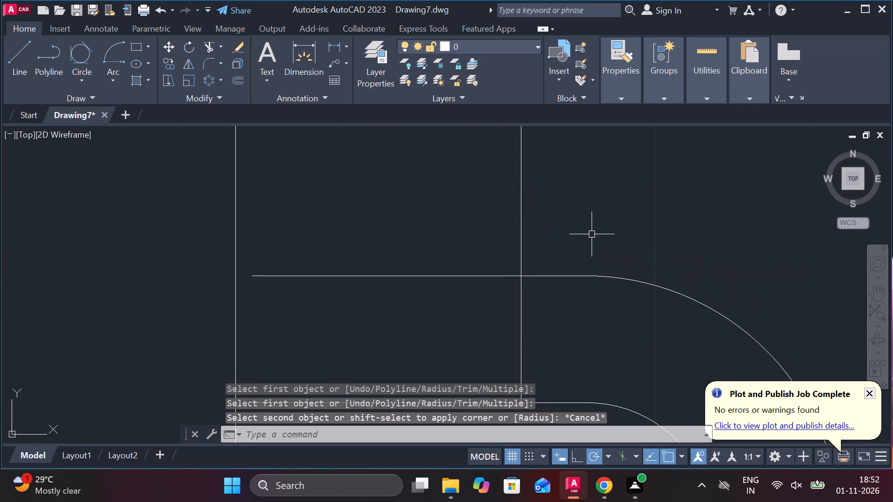
Fillet the block's right vertical edge and the offset outline's upper horizontal segment with radius 4.
text(F R 4)
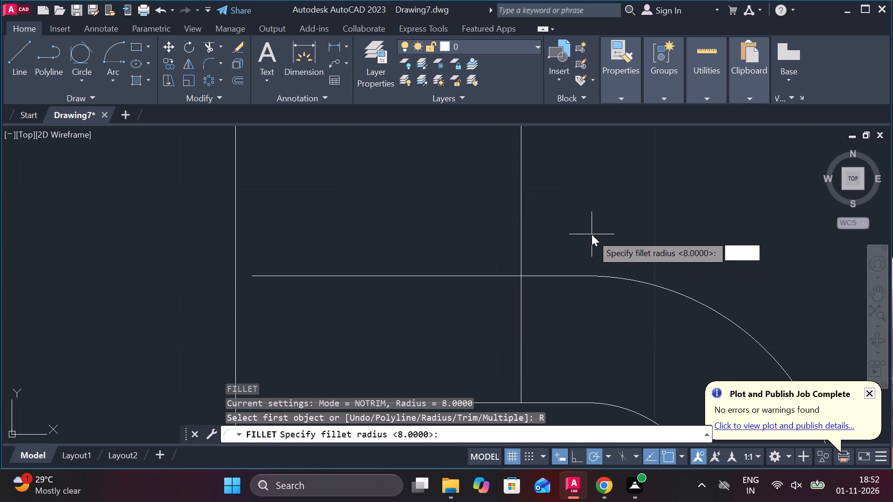
key(space)
click(519, 232)
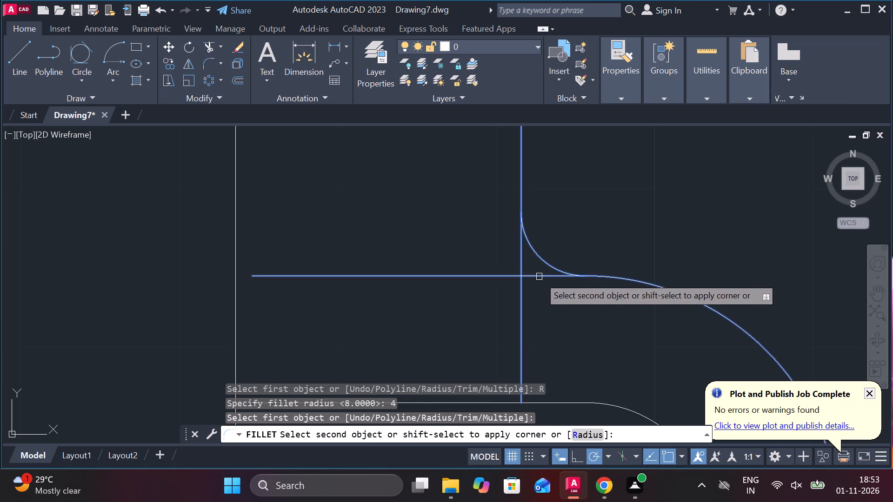
click(539, 277)
Trim the offset outline's upper horizontal segment where it runs inside the block's right vertical edge.
scroll(596, 293, down, 2)
text(TR)
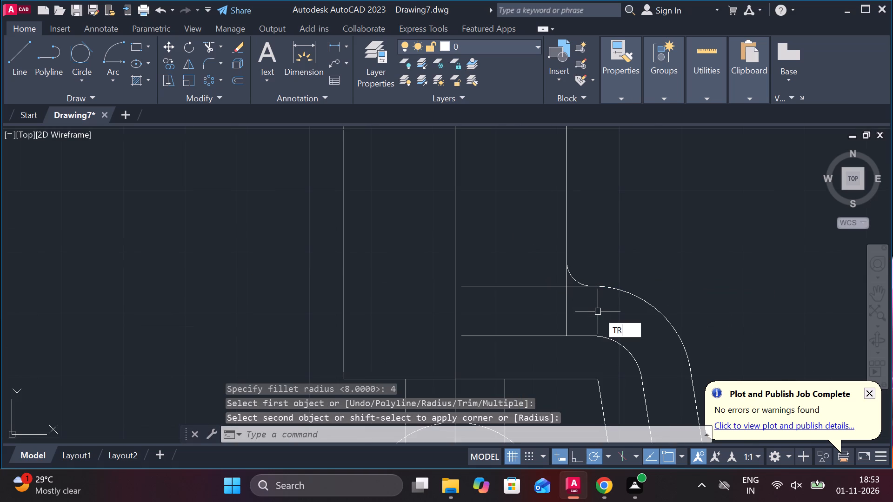
key(space)
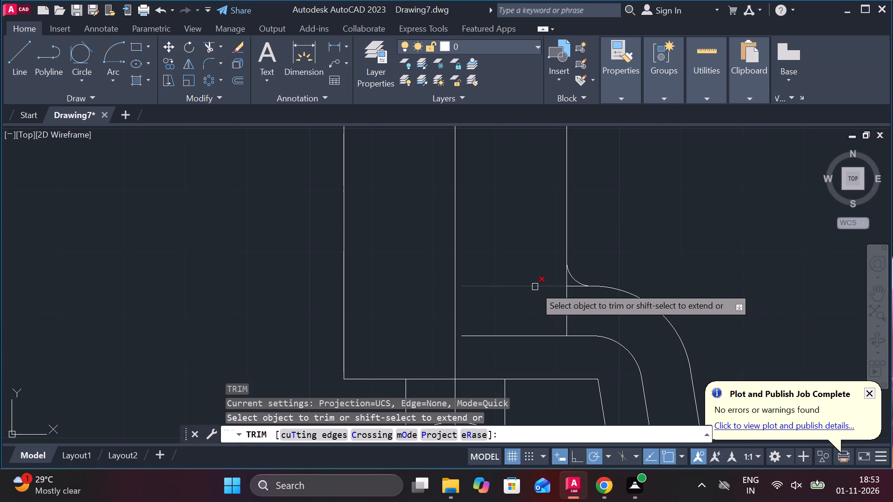
click(535, 287)
click(572, 289)
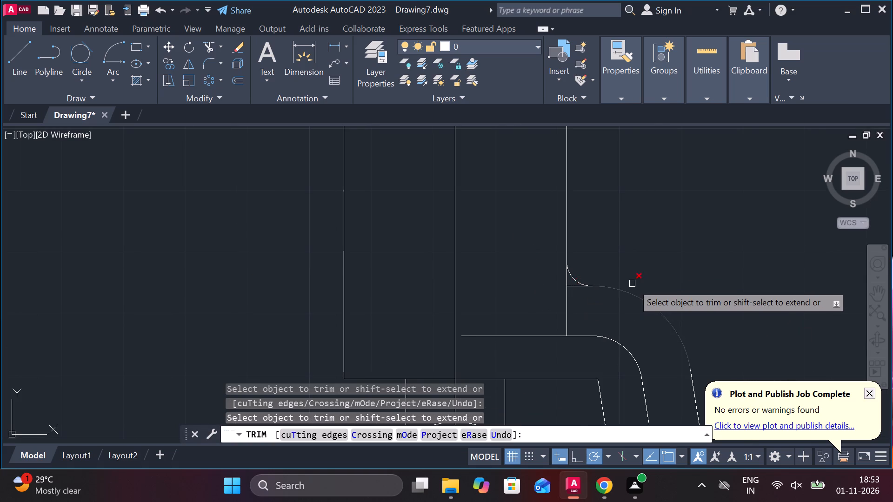
Examine the double right-side outline from the upper bend down to the open end of its lower outer arc.
scroll(632, 283, down, 2)
middle_drag(683, 279, 618, 140)
scroll(641, 220, down, 1)
middle_drag(670, 284, 598, 188)
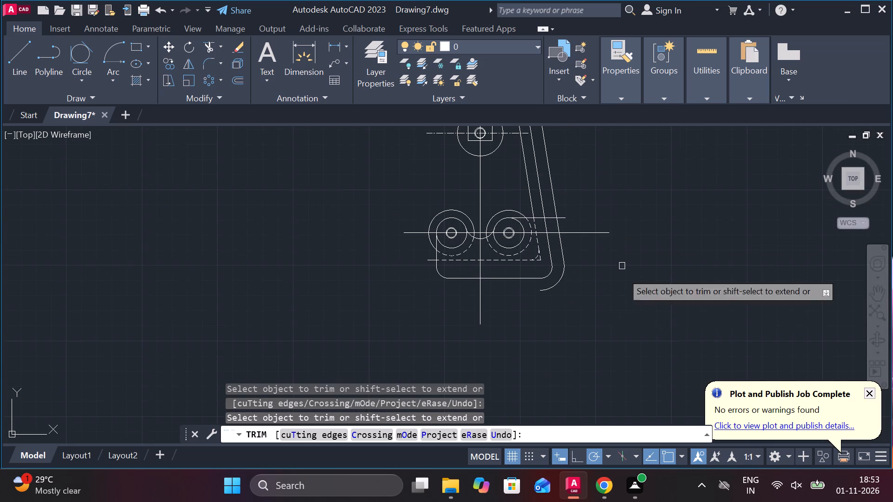
scroll(549, 306, up, 2)
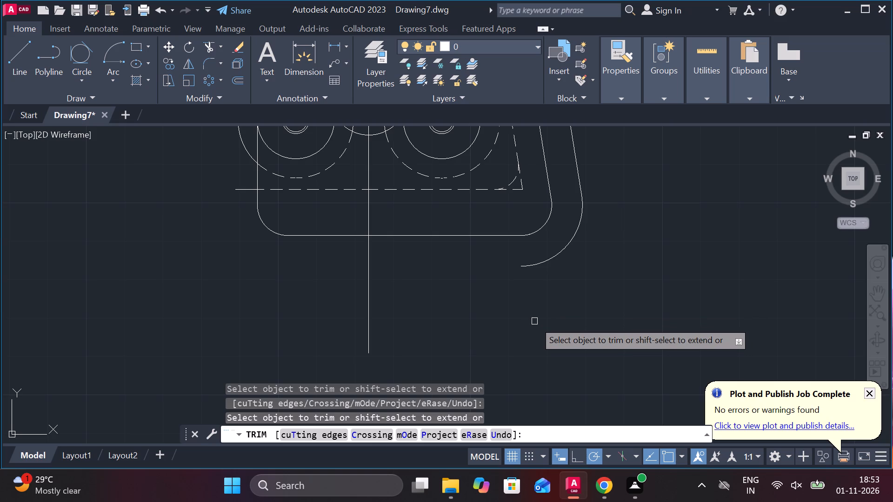
scroll(529, 310, down, 1)
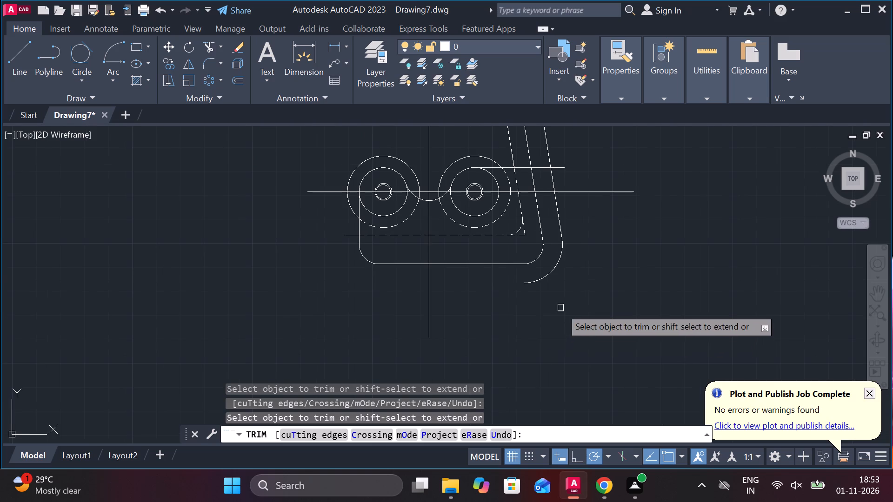
scroll(560, 308, down, 2)
middle_drag(613, 260, 590, 306)
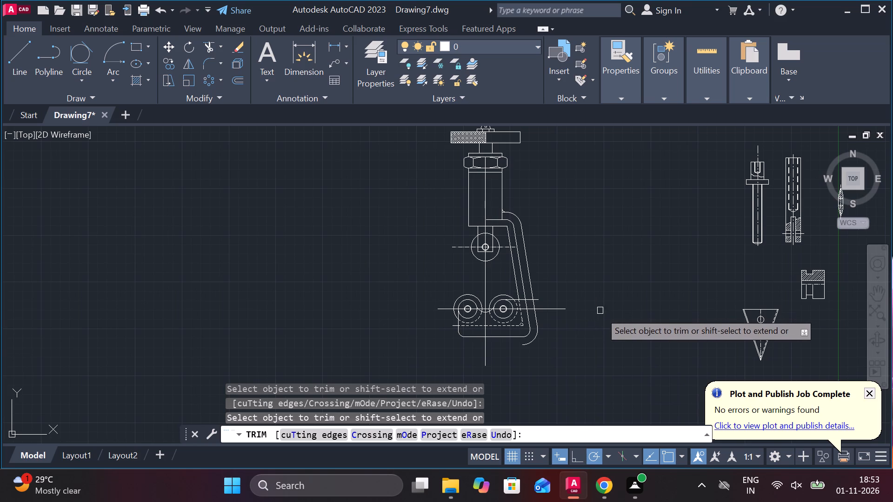
scroll(564, 339, up, 2)
scroll(559, 332, down, 1)
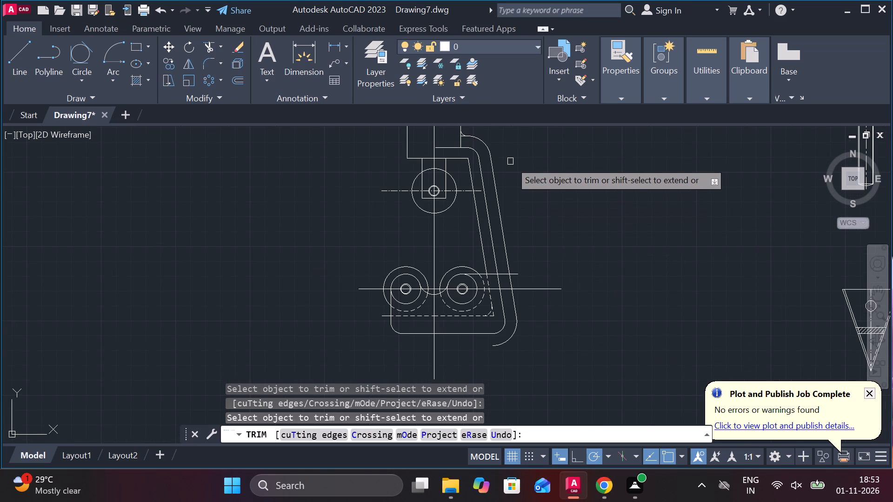
middle_drag(566, 221, 548, 149)
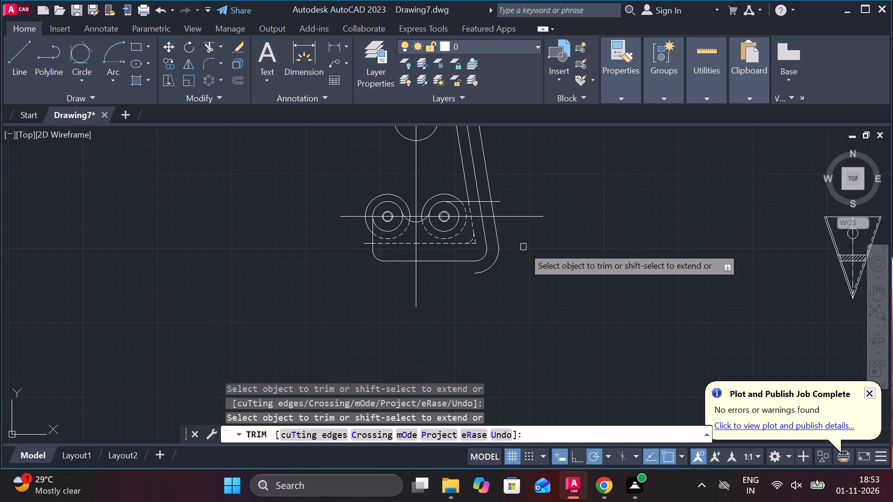
scroll(420, 291, up, 2)
middle_drag(465, 286, 483, 291)
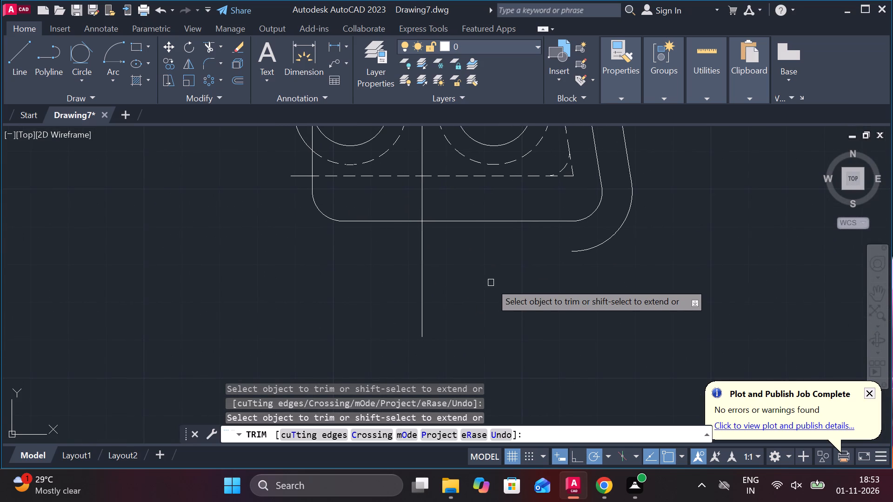
key(Escape)
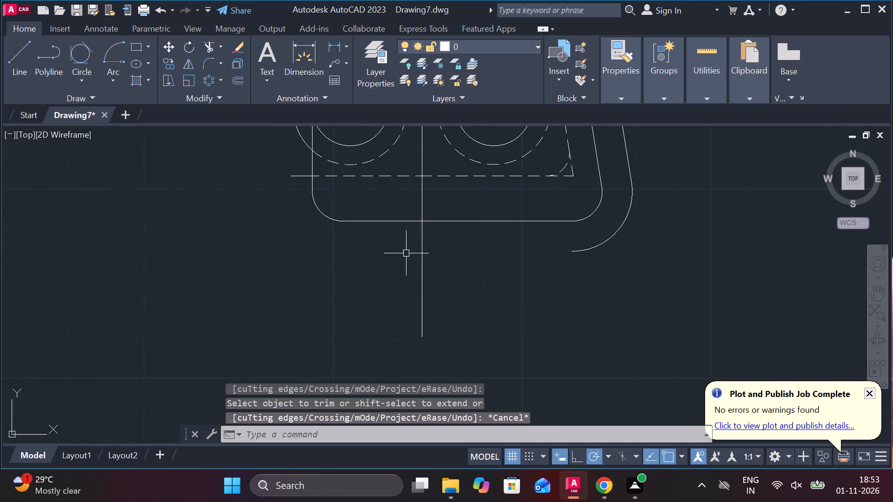
Offset the bottom horizontal line of the frame outline downward by 32.
click(384, 222)
key(o)
key(Return)
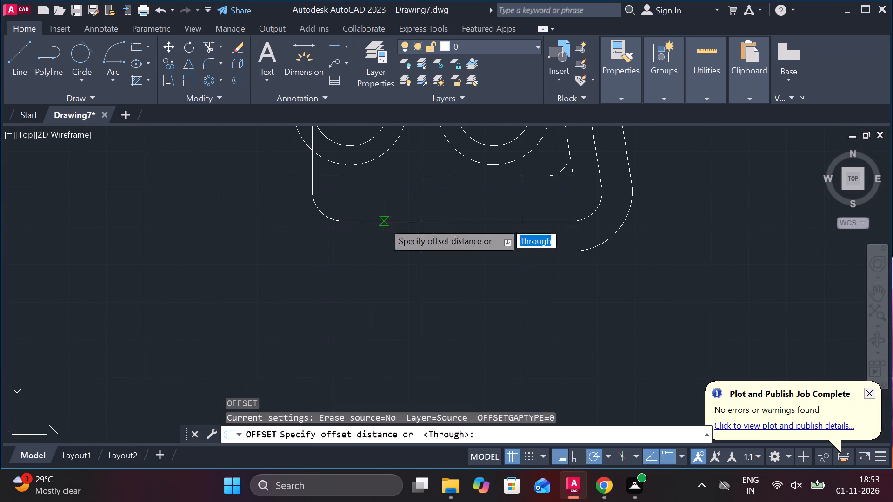
key(Return)
middle_drag(394, 294, 389, 257)
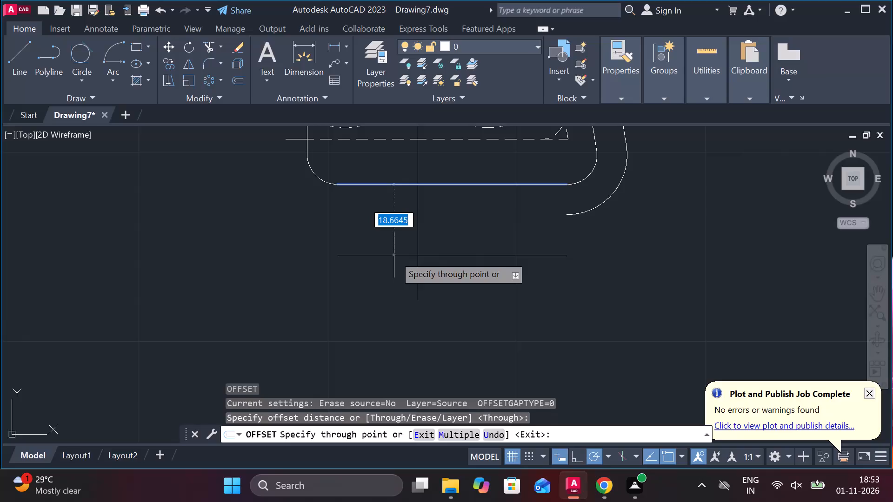
text(32)
key(space)
key(Escape)
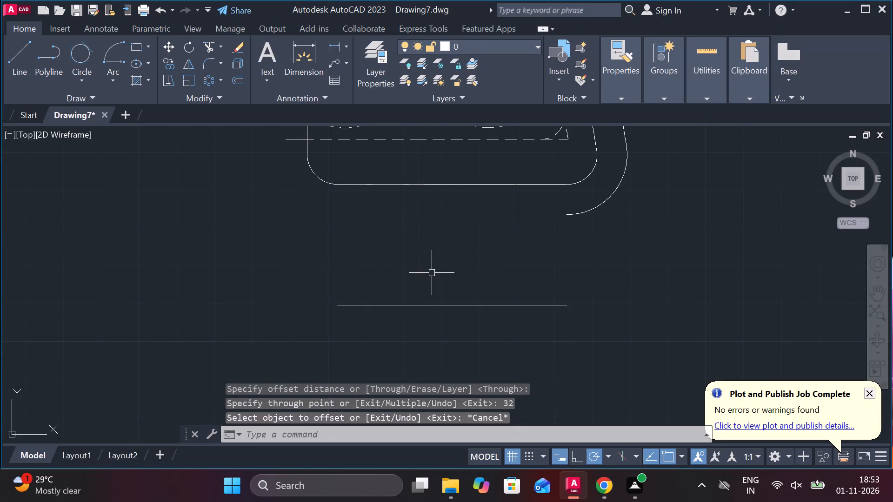
Stretch the lower end of the vertical centre line down to the new offset horizontal line.
click(416, 267)
click(417, 299)
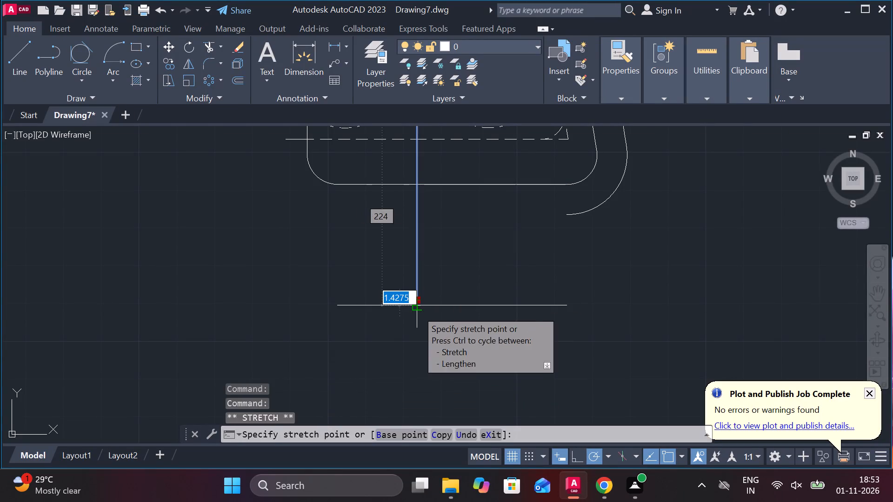
click(417, 310)
key(Escape)
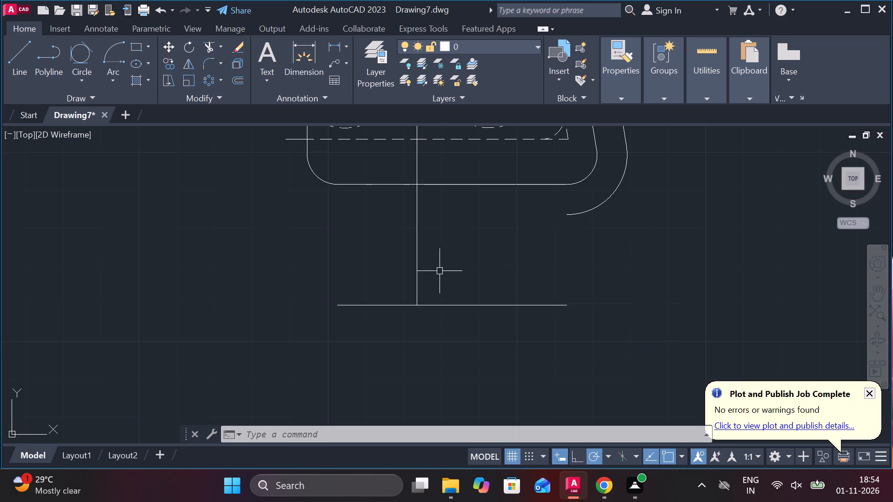
Draw a vertical line along the centre line from the frame's bottom line down to the offset horizontal line.
middle_drag(459, 239, 480, 240)
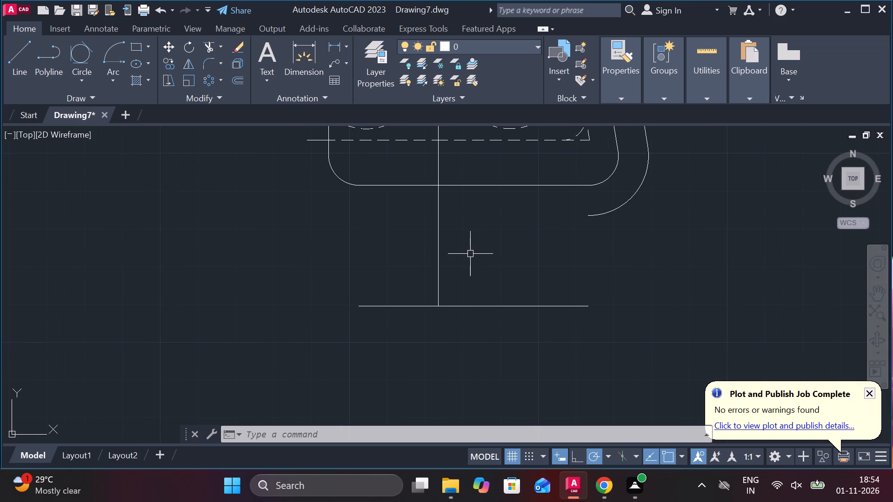
middle_drag(469, 252, 463, 250)
scroll(469, 252, up, 1)
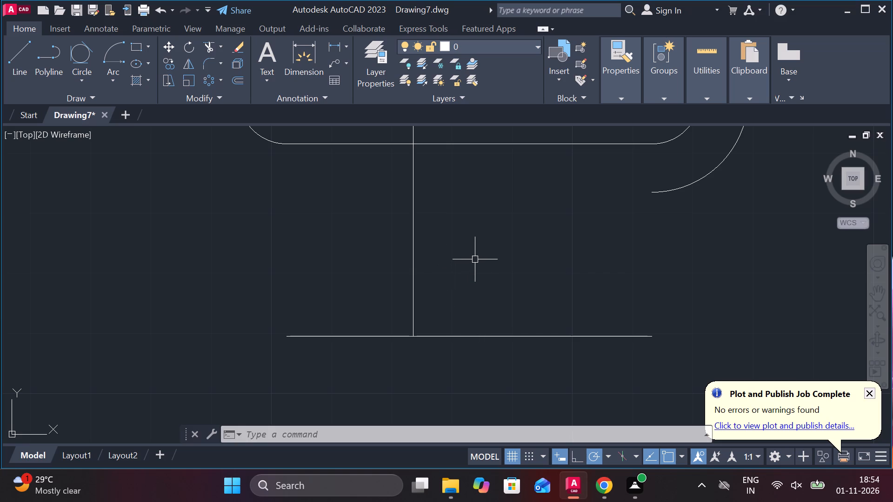
scroll(476, 260, down, 2)
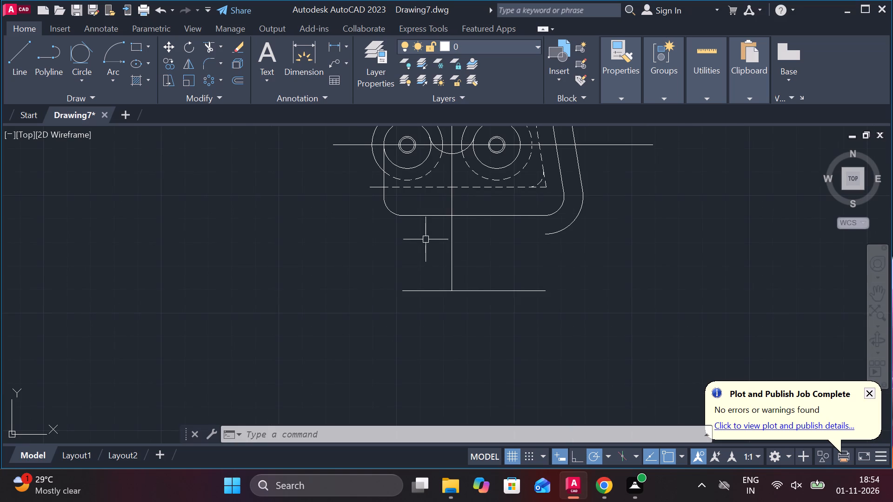
scroll(460, 289, up, 1)
middle_drag(460, 289, 457, 369)
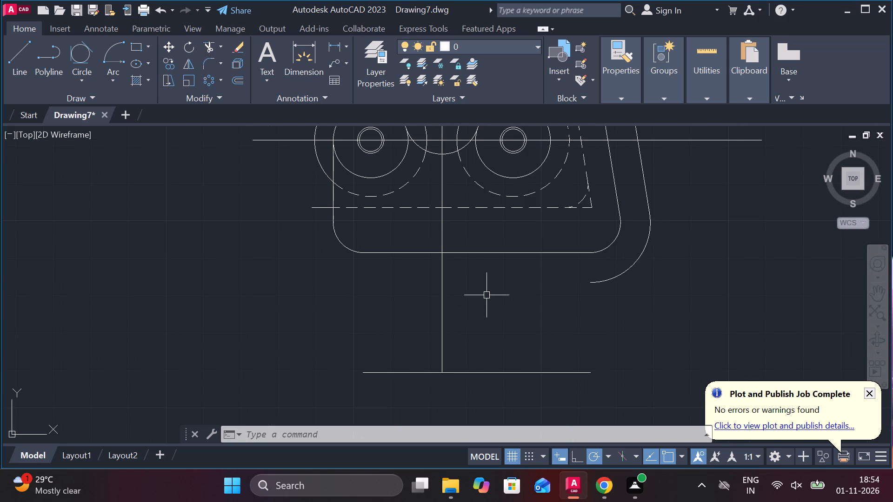
key(l)
key(Return)
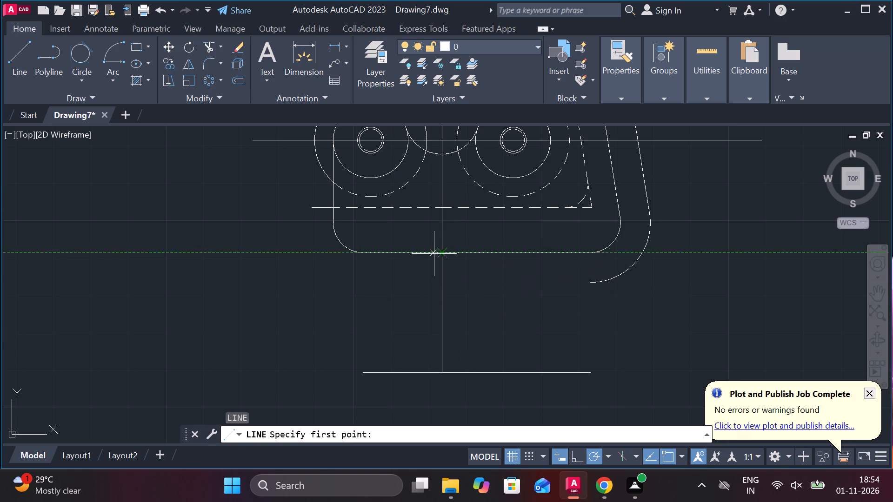
key(Escape)
key(l)
key(Return)
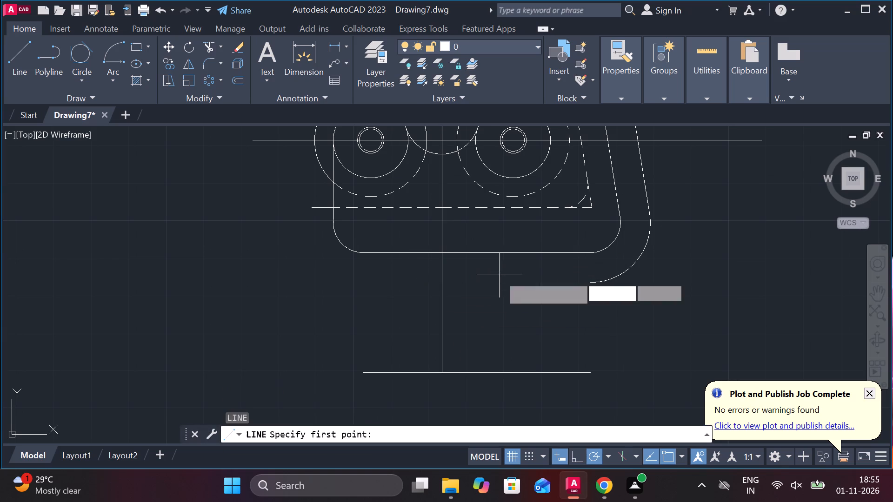
click(443, 250)
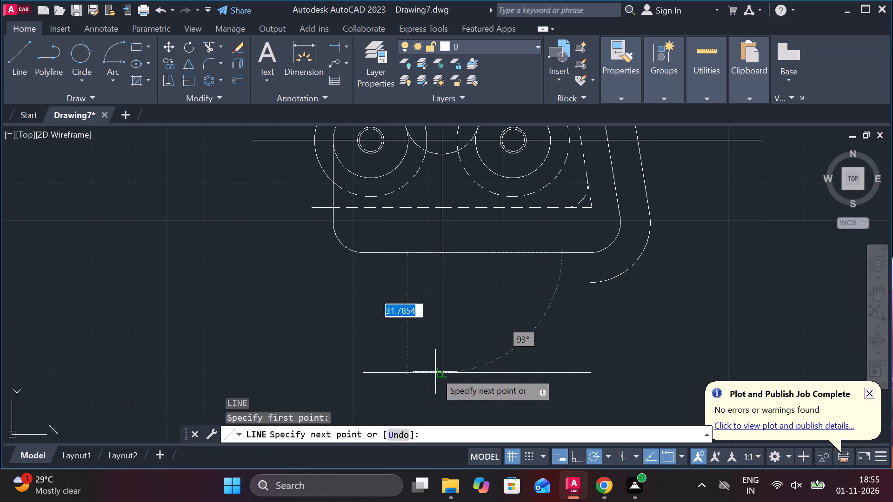
click(440, 372)
key(Escape)
Offset the new vertical line by 13 to each side of the centre line.
click(442, 315)
key(o)
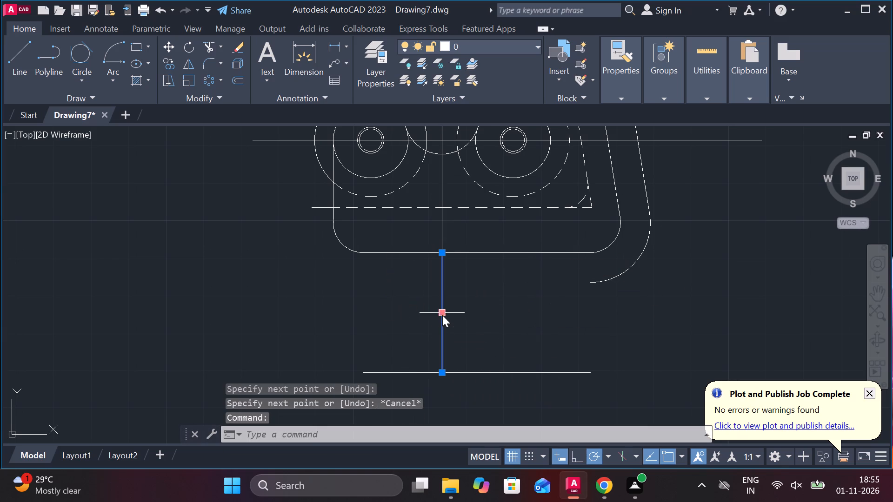
key(Return)
key(Return)
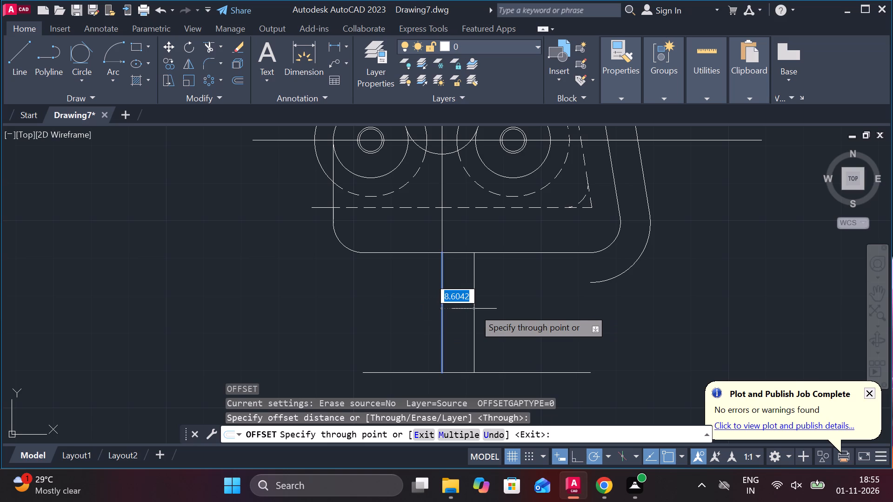
text(13)
key(space)
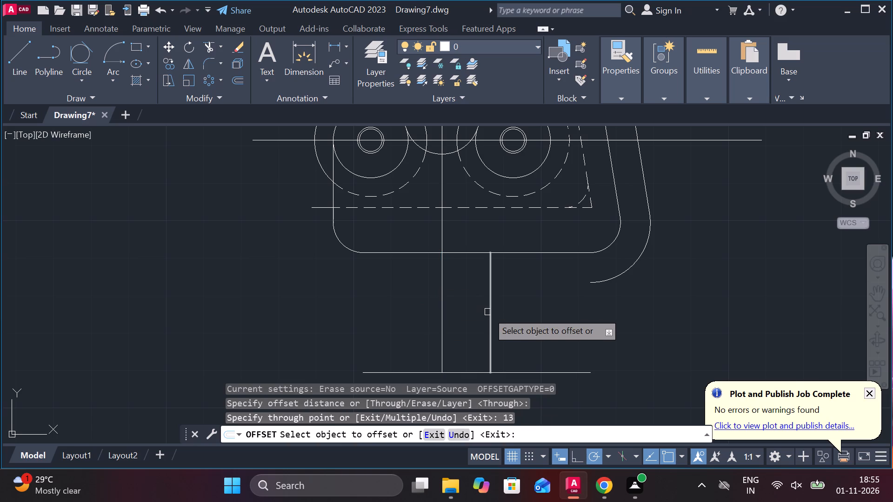
click(441, 274)
text(13)
key(space)
key(Escape)
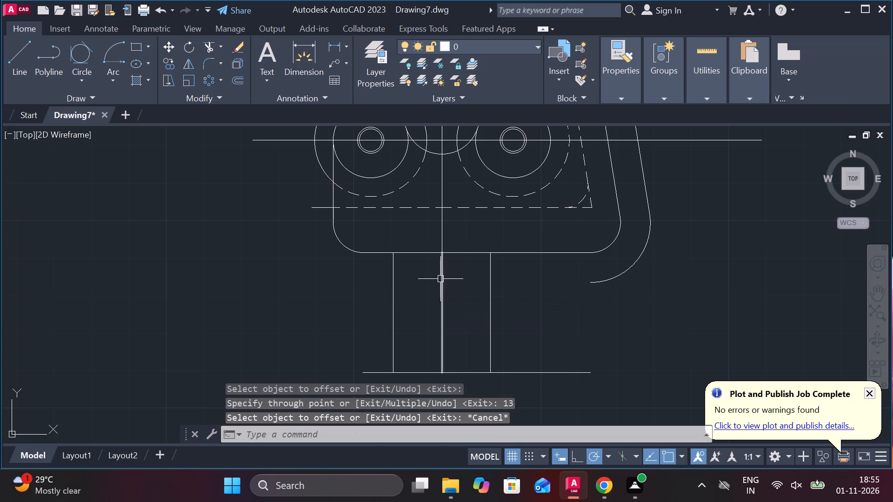
Erase the short vertical segment on the centre line and the offset horizontal line below the frame.
click(440, 279)
text(E)
key(space)
middle_drag(455, 306, 450, 270)
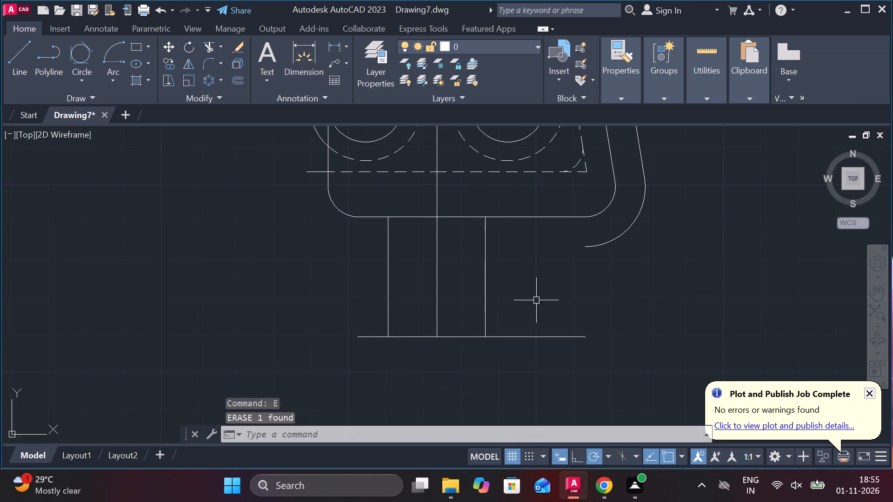
scroll(468, 331, up, 1)
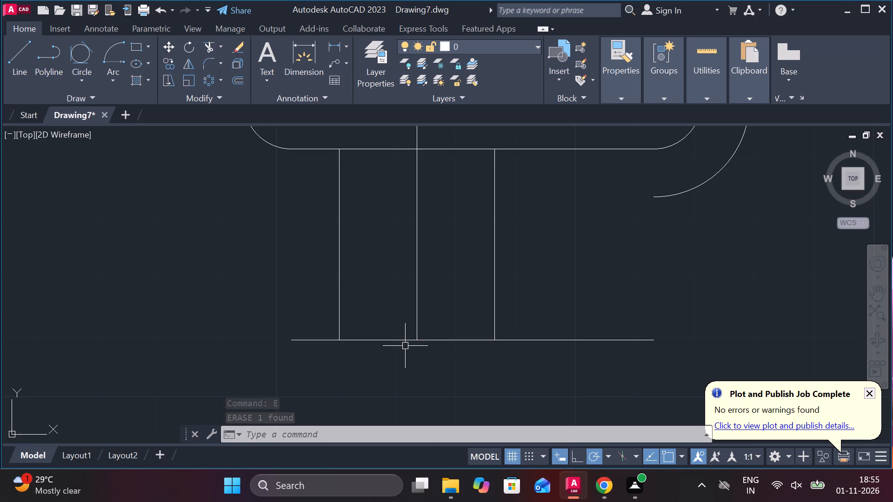
click(386, 341)
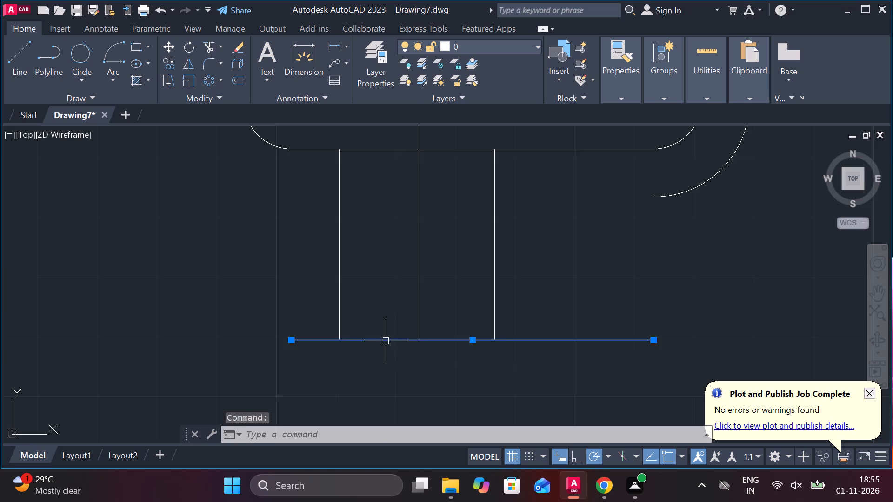
text(E)
key(space)
Draw two horizontal lines 4 long from the centre line's lower end, one to each side.
key(l)
key(Return)
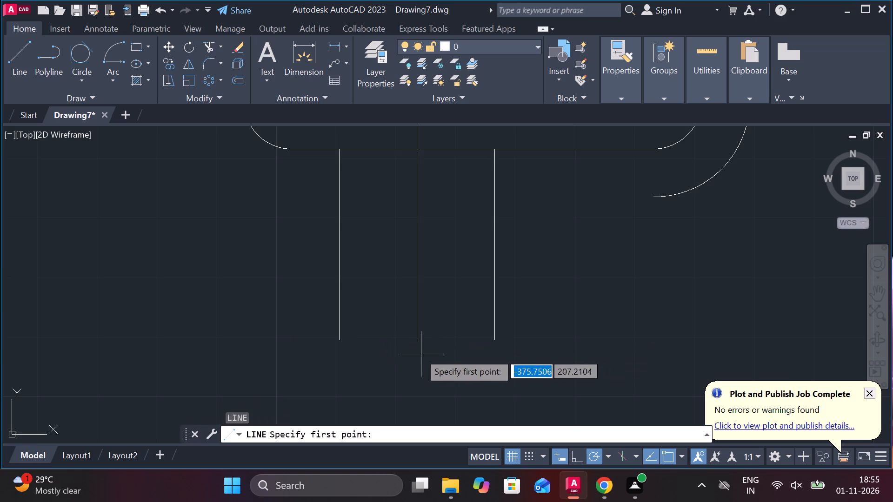
click(414, 343)
text(4)
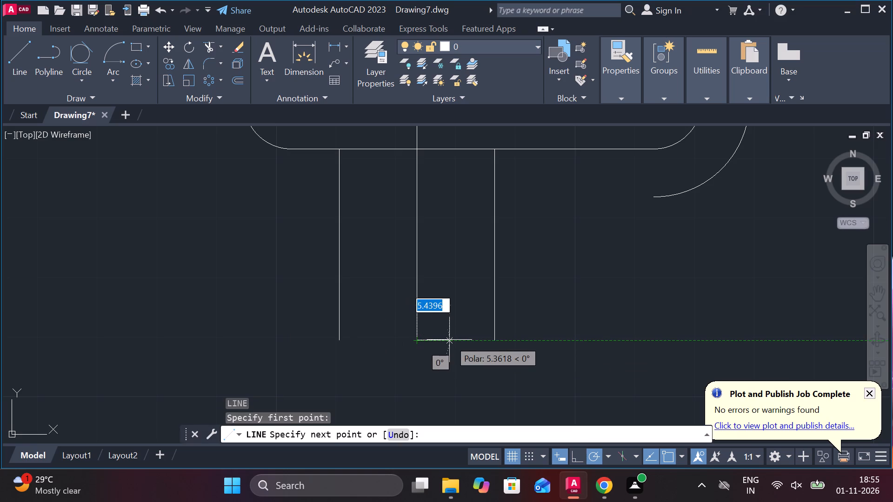
key(space)
key(Escape)
key(space)
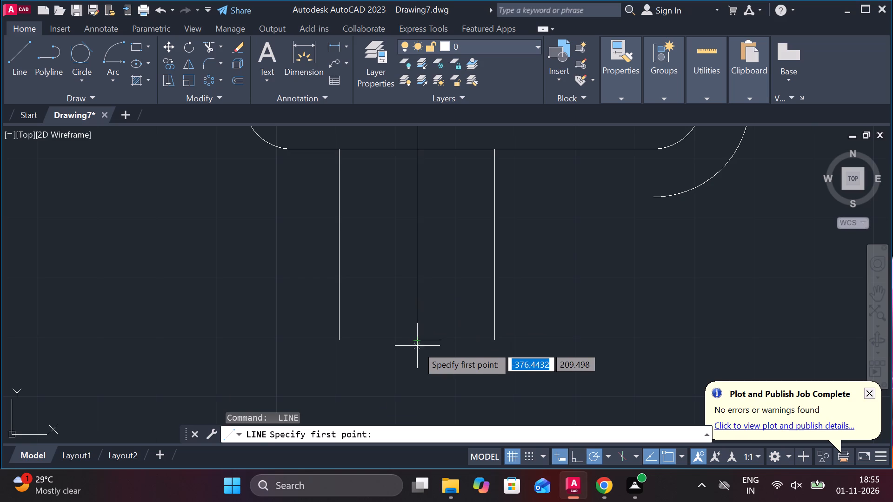
click(417, 342)
text(4)
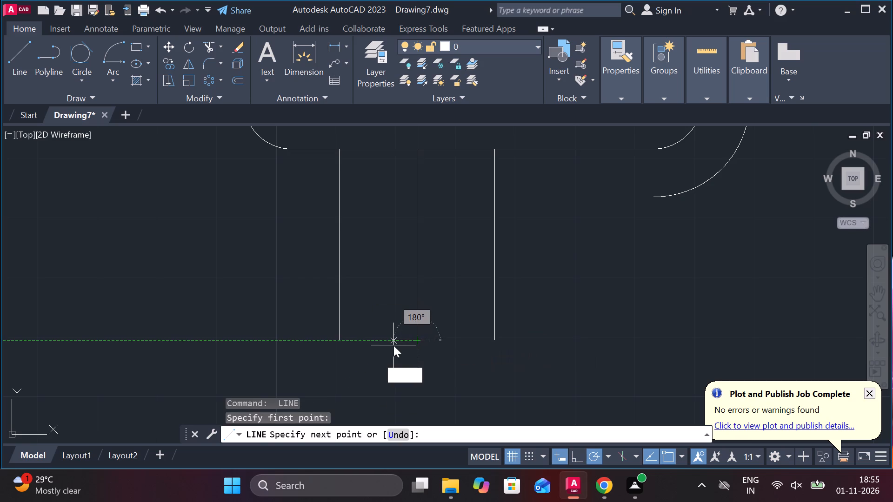
key(space)
key(Escape)
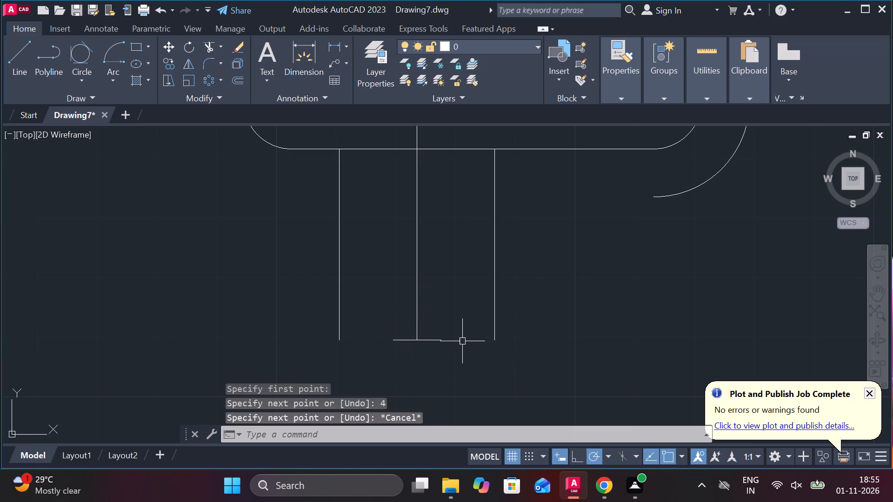
Draw slanted lines from both ends of the short bottom edge up to the tops of the offset verticals on the frame.
key(l)
key(Return)
click(440, 335)
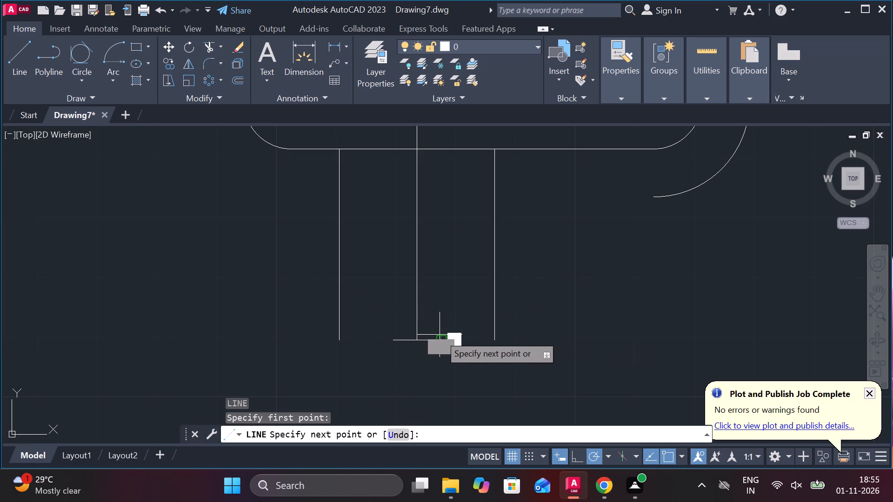
click(495, 144)
key(Escape)
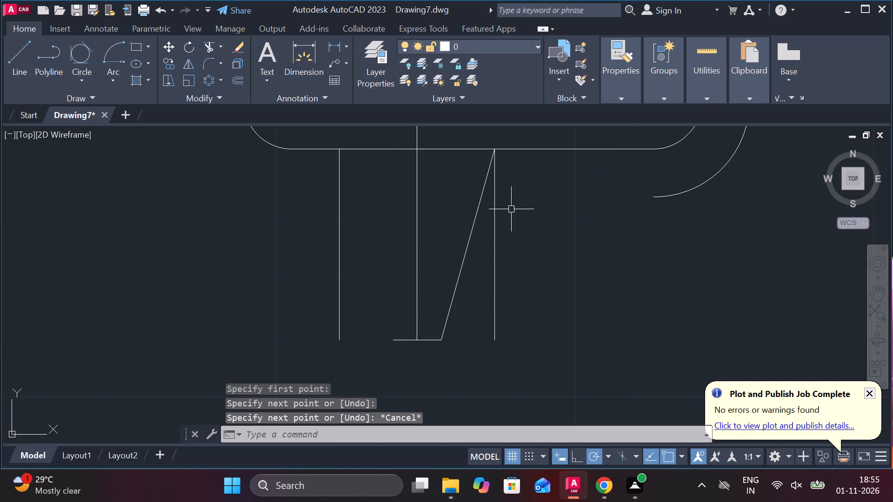
key(space)
click(391, 340)
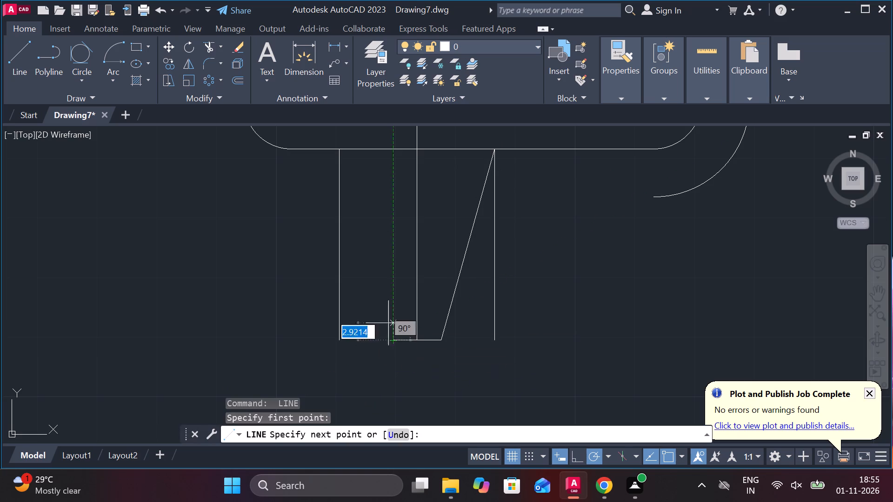
click(339, 149)
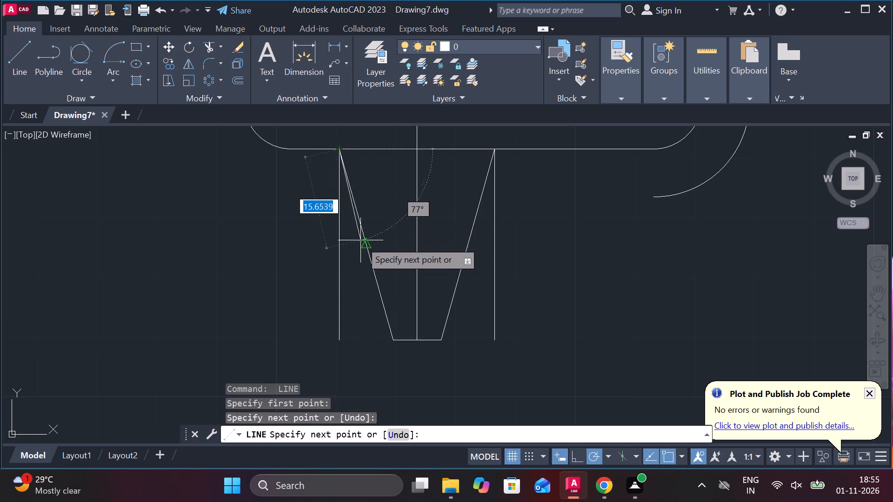
middle_drag(368, 269, 400, 292)
key(Escape)
Erase the two offset vertical lines outside the tapered shape.
click(367, 267)
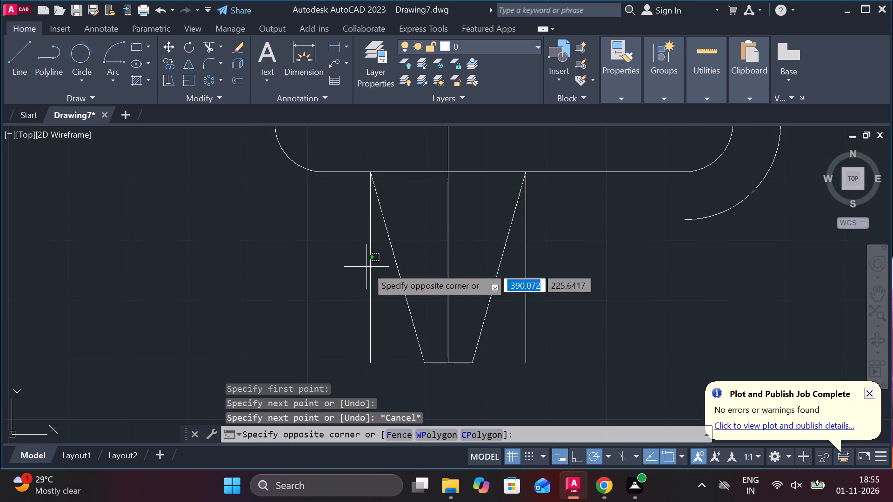
click(347, 303)
click(367, 270)
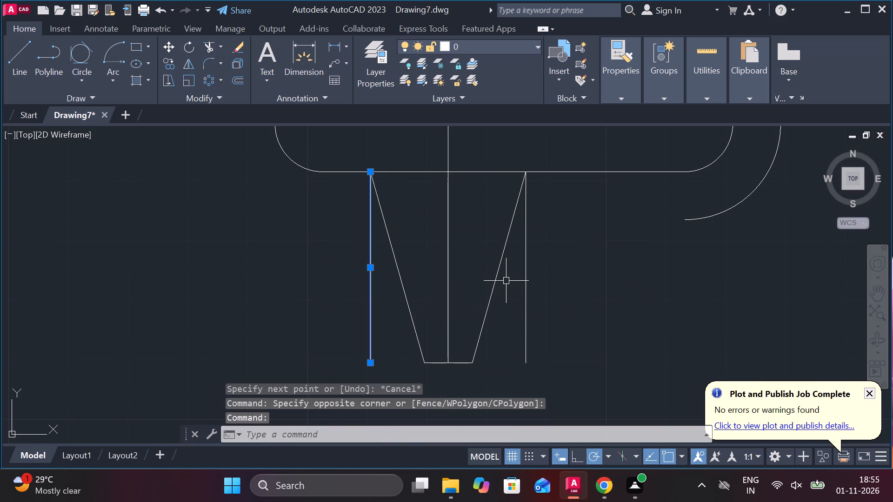
click(524, 264)
text(E)
key(space)
Stretch the centre line's lower end down beyond the bottom edge of the tapered shape.
middle_click(586, 309)
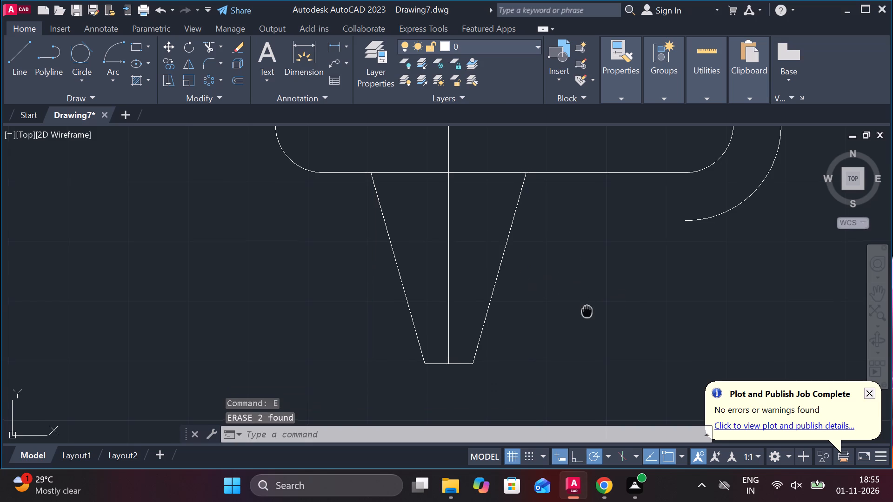
scroll(458, 354, down, 2)
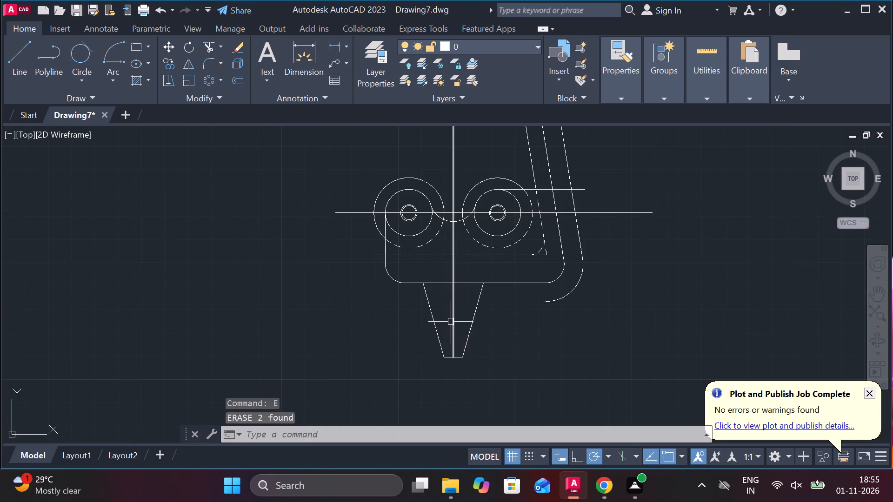
click(451, 319)
click(451, 357)
middle_drag(452, 366, 454, 260)
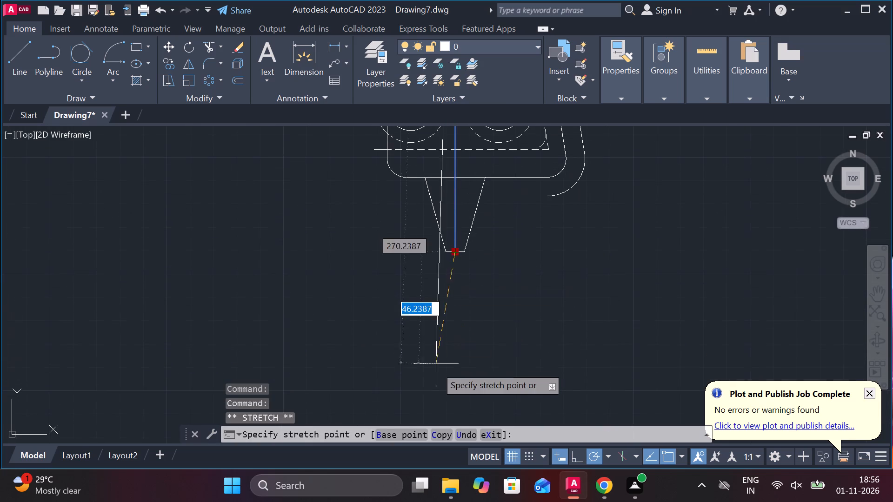
click(452, 378)
key(Escape)
Fillet both upper corners between the tapered shape's slanted sides and the frame's bottom line with radius 6.
scroll(526, 272, down, 2)
middle_drag(541, 292, 537, 326)
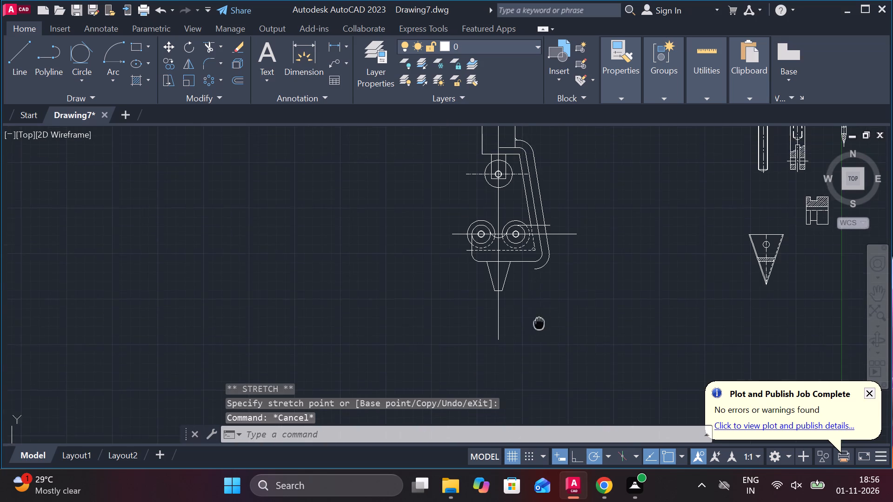
scroll(522, 289, up, 2)
middle_drag(523, 300, 520, 336)
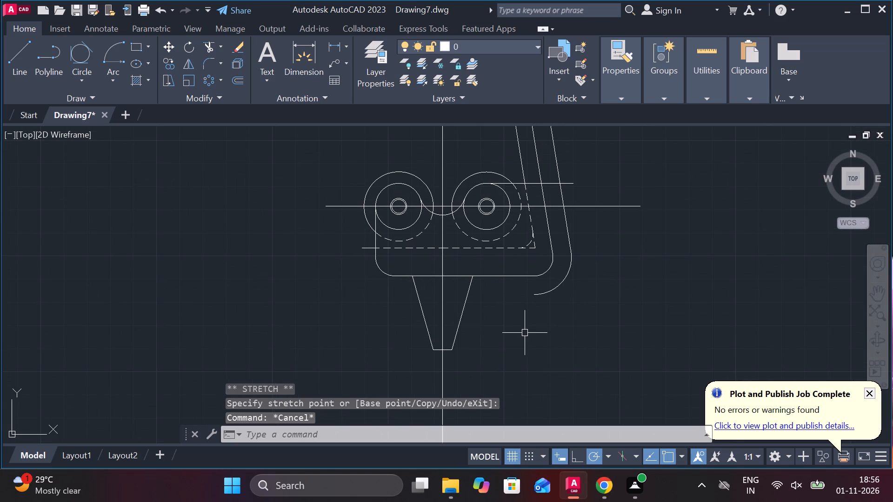
scroll(494, 328, up, 1)
middle_drag(494, 328, 495, 328)
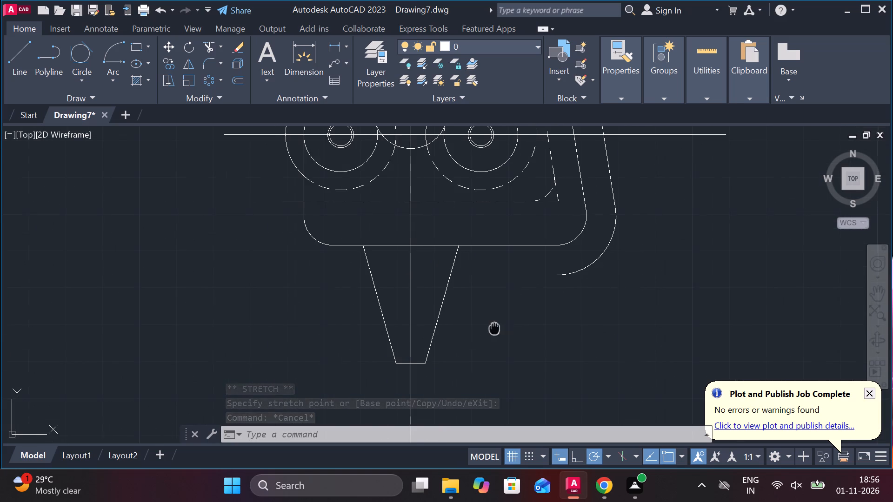
middle_drag(495, 328, 513, 314)
scroll(389, 242, up, 2)
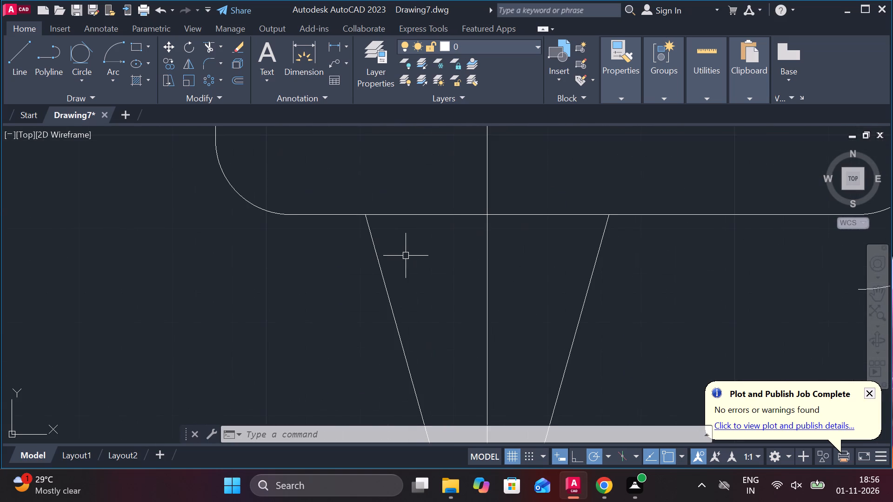
key(Escape)
text(F R 6)
key(space)
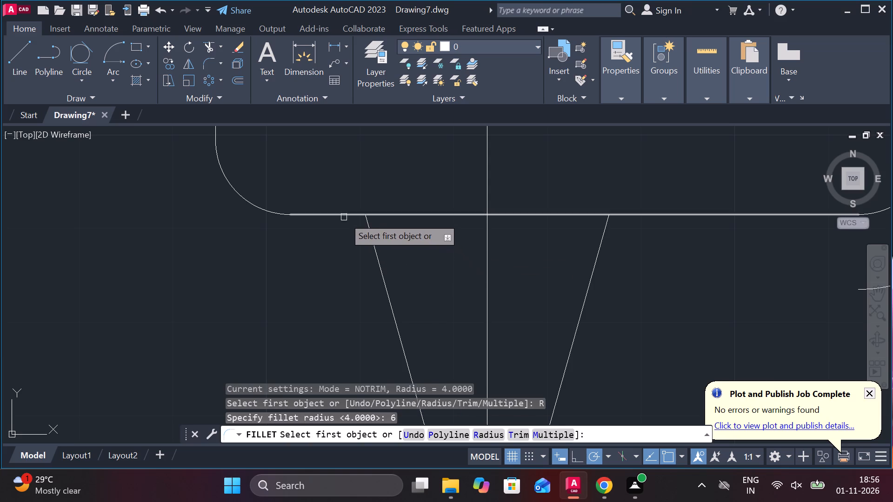
click(344, 217)
click(369, 226)
key(space)
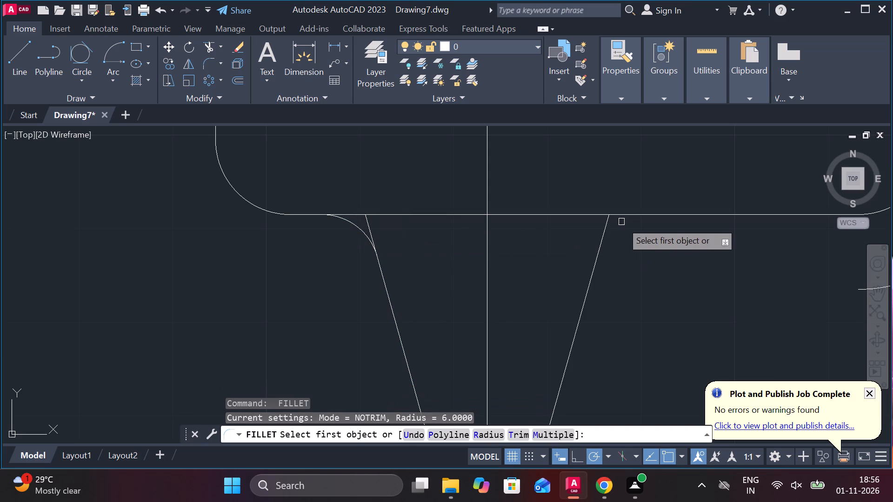
click(633, 214)
click(606, 232)
scroll(620, 264, down, 2)
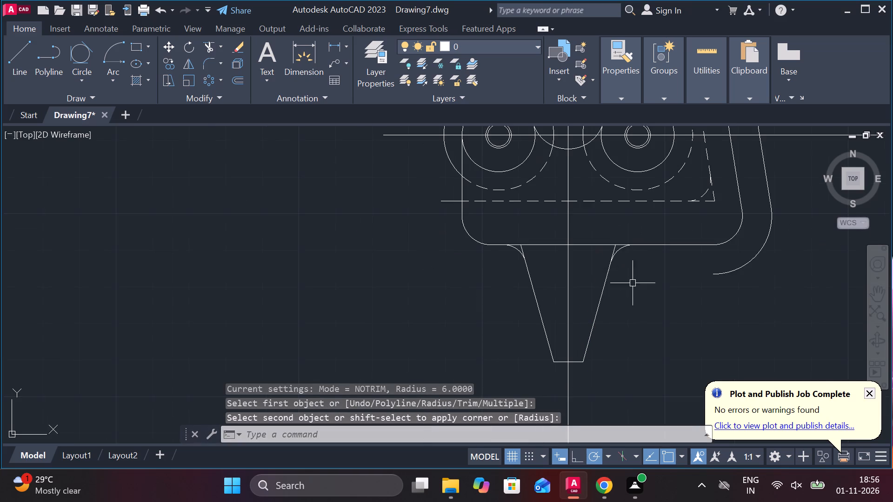
Trim the leftover ends of both slanted sides above the radius 6 fillets on the tapered shape.
middle_drag(635, 287, 504, 259)
scroll(427, 225, up, 2)
middle_drag(447, 241, 453, 258)
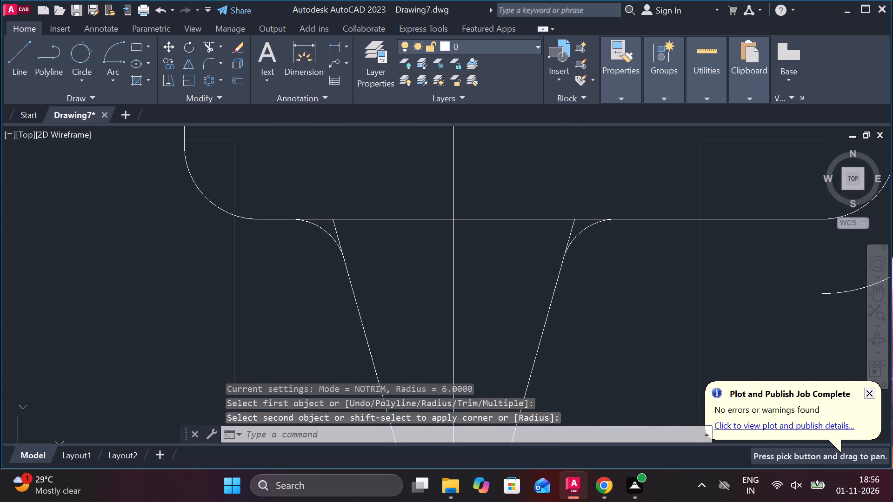
key(Escape)
text(TR)
key(space)
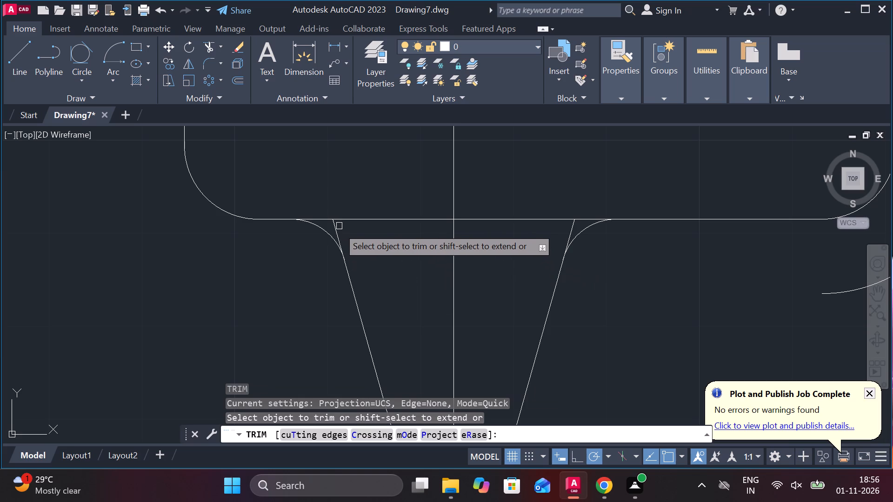
click(337, 229)
click(570, 231)
scroll(566, 255, down, 2)
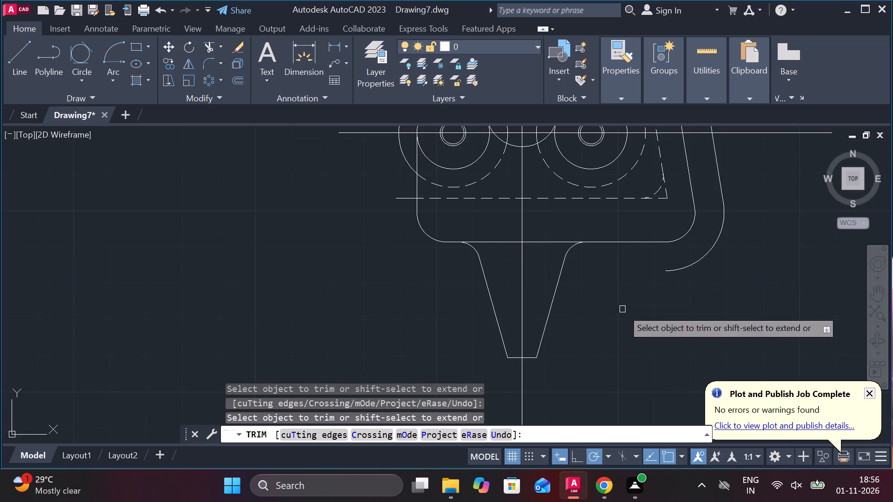
middle_drag(622, 309, 600, 271)
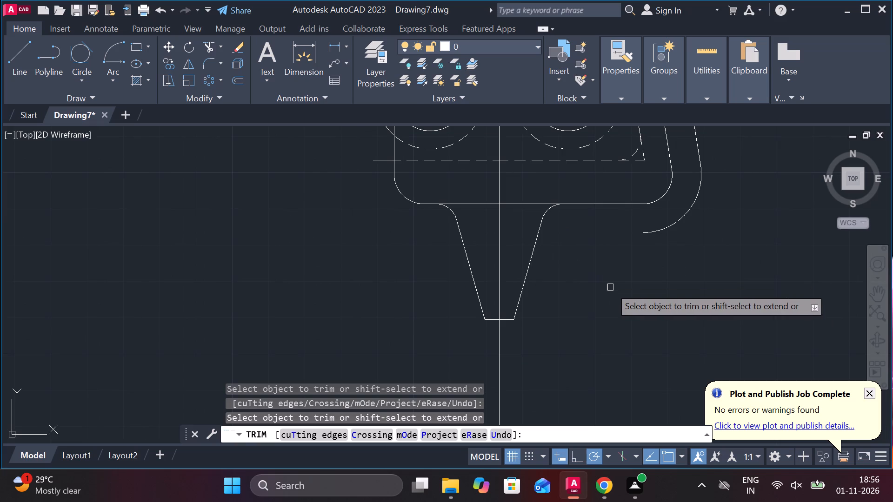
key(Escape)
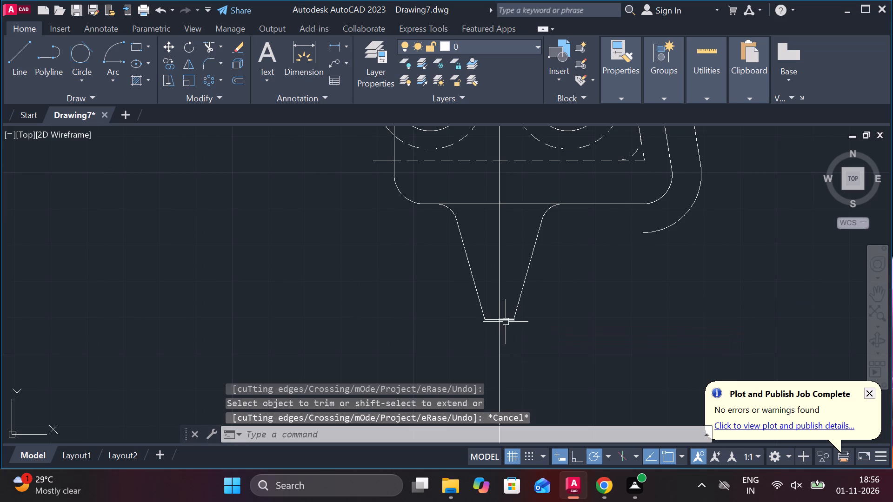
Offset the right half of the tapered shape's short bottom edge upward by 28.
click(506, 321)
key(o)
key(Return)
key(Return)
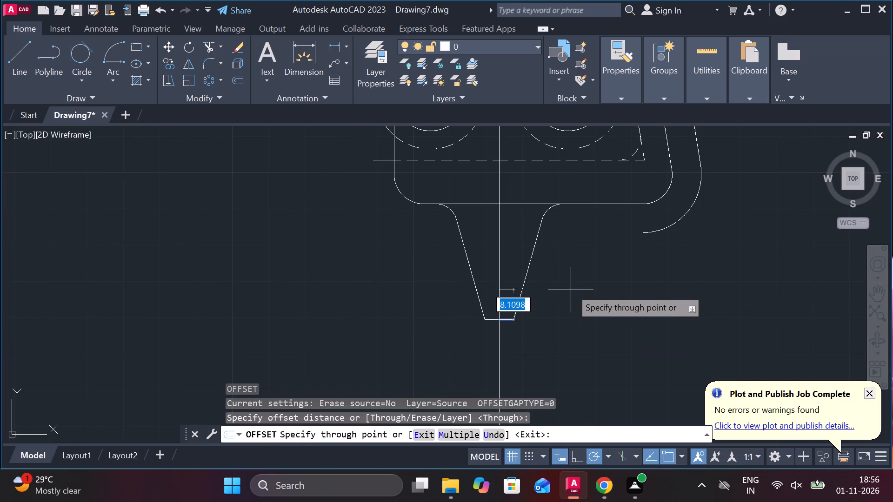
key(3)
key(BackSpace)
text(28)
key(Return)
scroll(506, 211, up, 2)
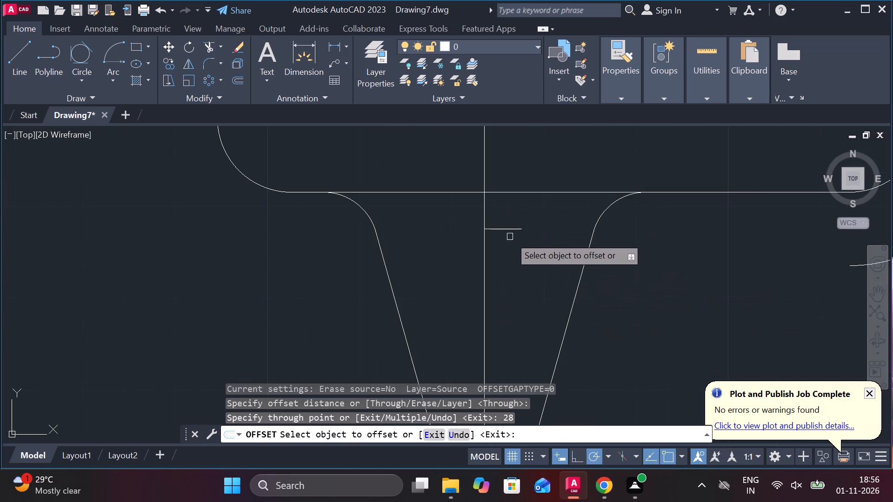
key(Escape)
click(498, 229)
key(Escape)
Draw a horizontal line 2 units long leftward from the centre line at the height of the 28 offset line.
key(l)
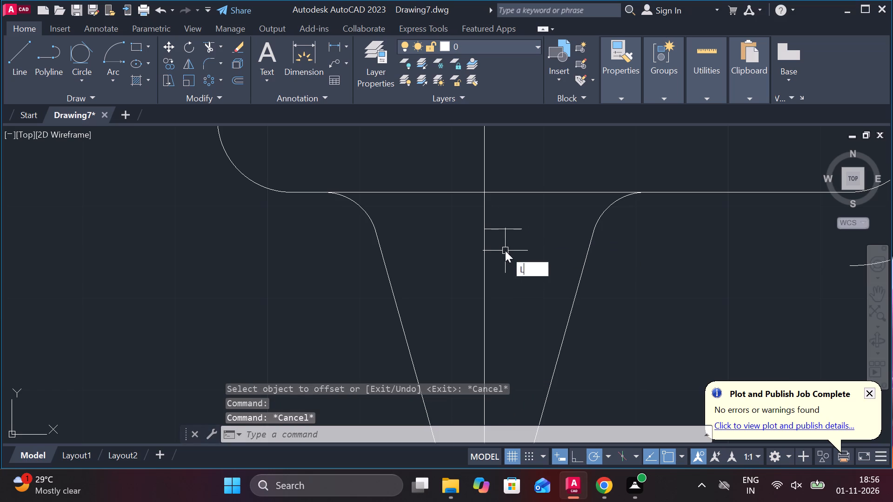
key(Return)
click(480, 227)
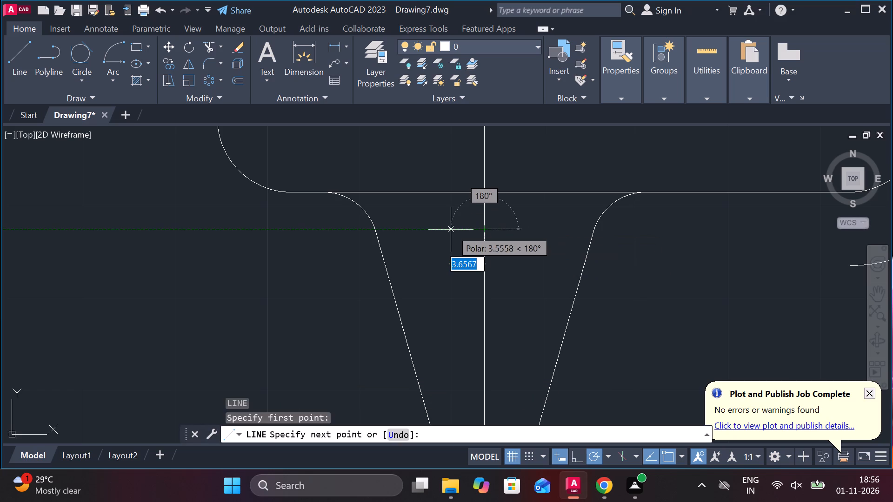
text(2)
key(space)
key(Escape)
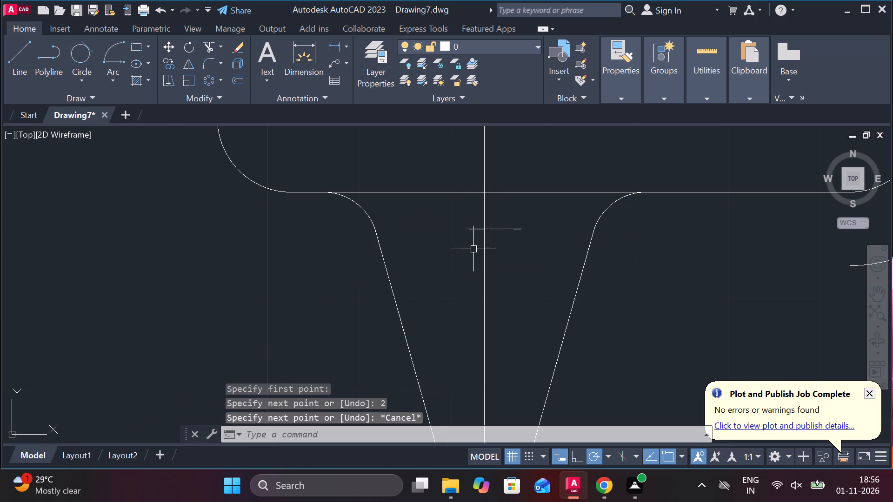
Erase the 28 offset line and draw a 2-unit horizontal line rightward from the centre line in its place.
click(504, 230)
text(E L)
key(Return)
click(481, 225)
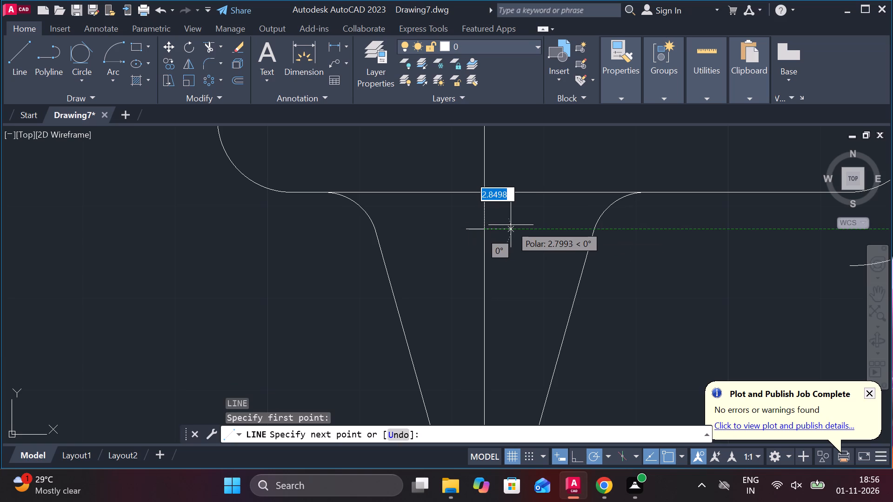
text(2)
key(space)
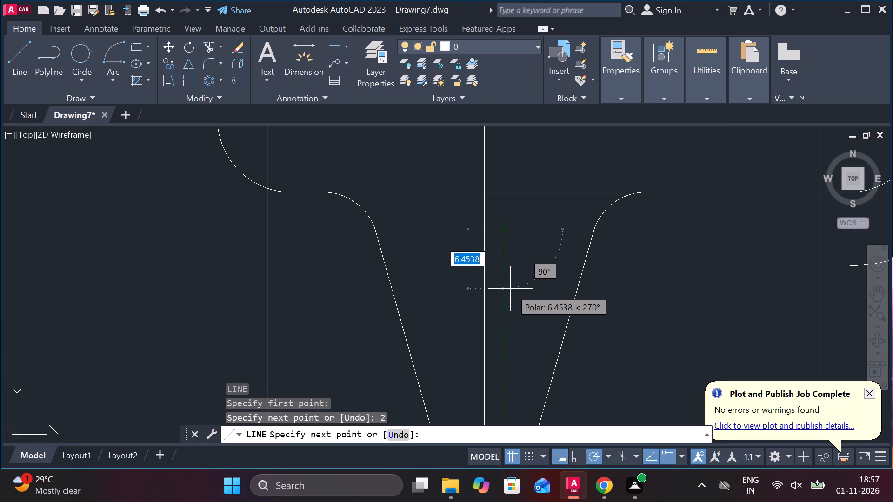
key(Escape)
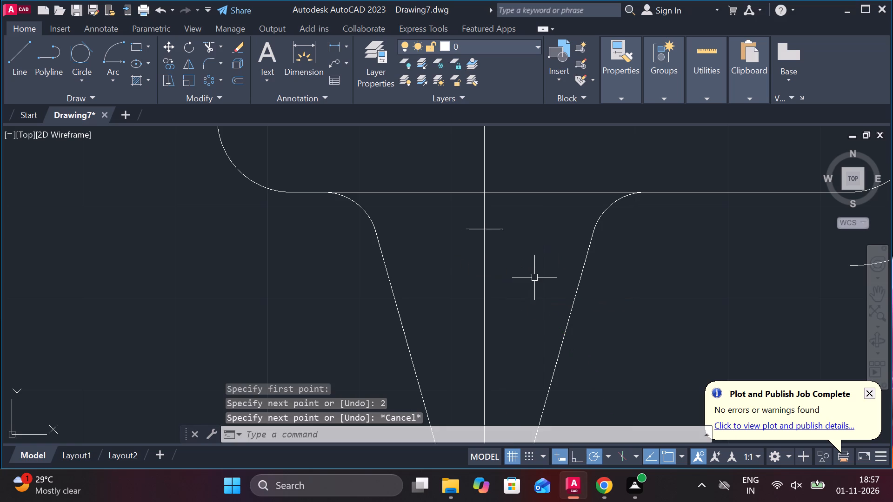
Offset the right half of the tapered shape's short bottom edge upward by 17.
scroll(532, 282, down, 2)
middle_drag(534, 297, 541, 234)
scroll(515, 336, up, 2)
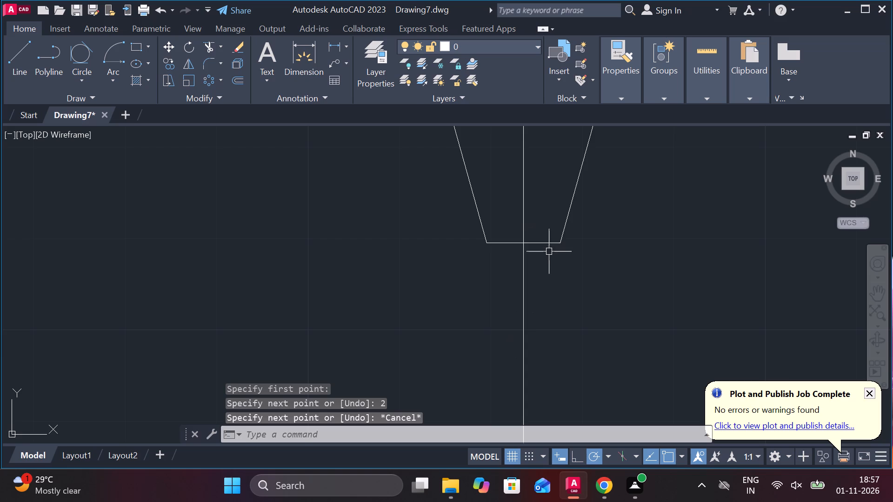
click(542, 244)
key(o)
key(Return)
key(Return)
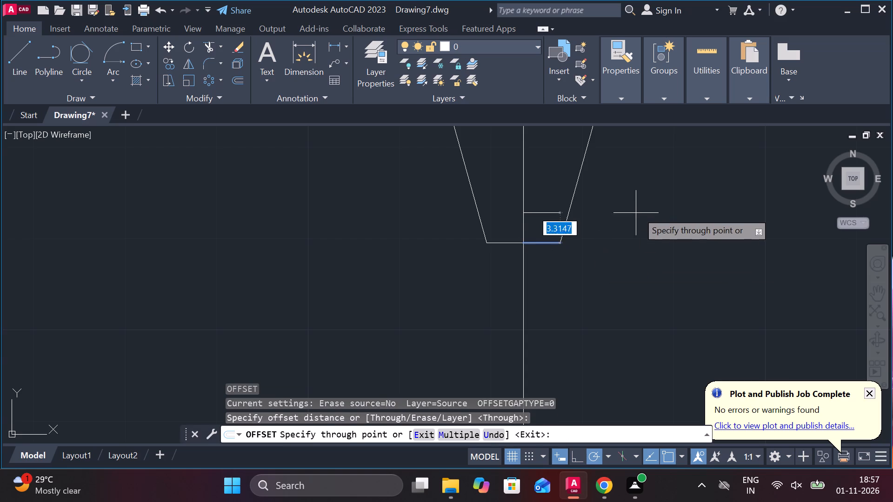
text(17)
key(space)
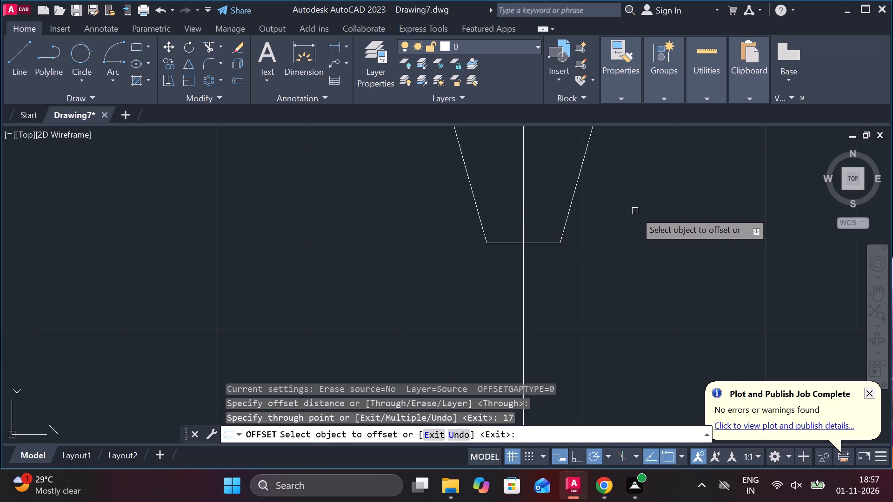
scroll(552, 196, down, 1)
middle_drag(546, 183, 548, 263)
scroll(542, 229, up, 3)
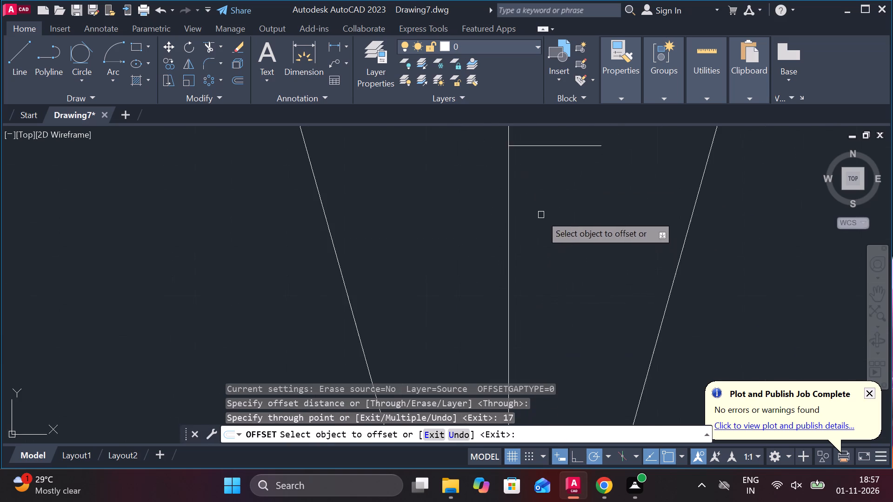
middle_drag(543, 232, 545, 283)
key(Escape)
Stretch the inner end of the 17 offset line leftward across the centre line.
click(546, 194)
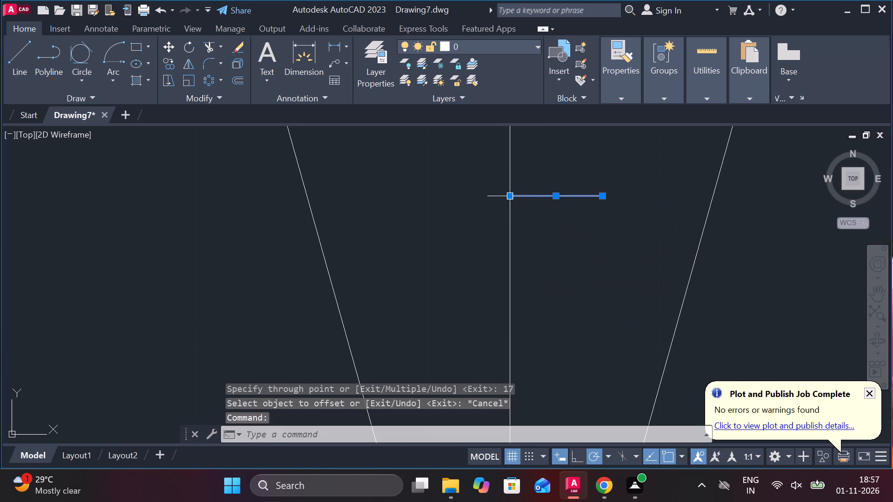
click(509, 197)
click(451, 198)
key(Escape)
Offset the stretched horizontal line by 3.5 both above and below itself.
click(524, 198)
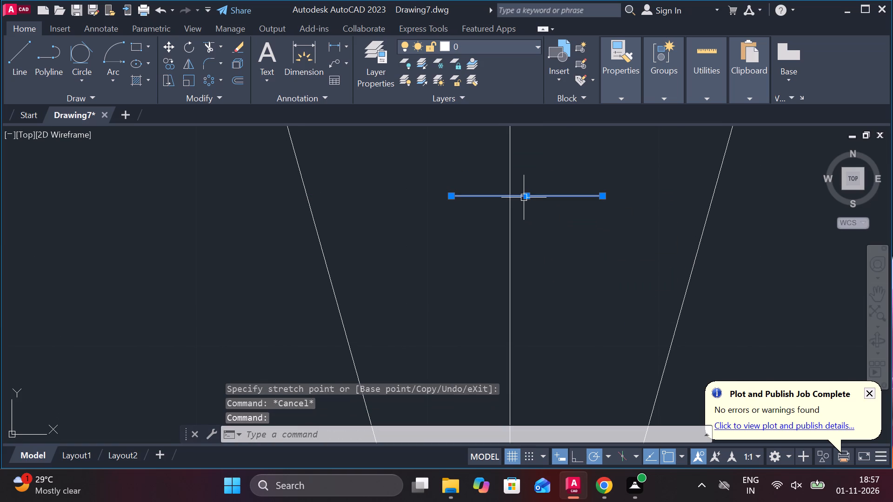
key(o)
key(Return)
key(Return)
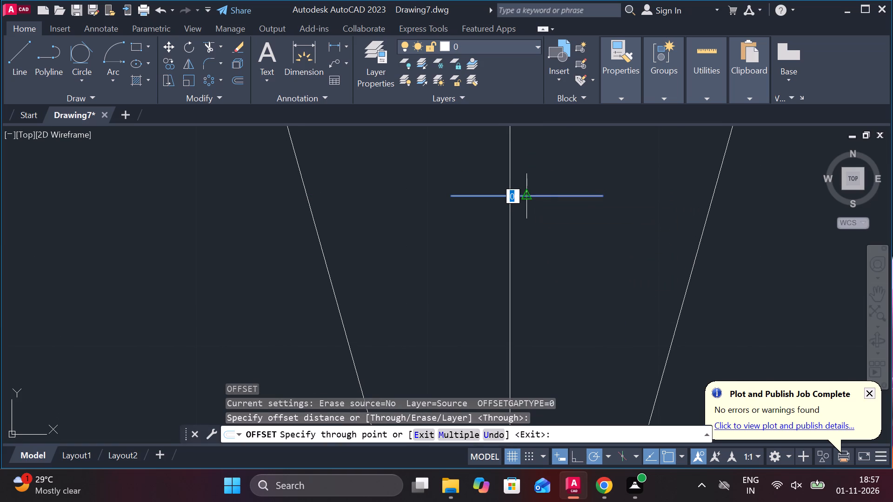
text(3.5)
key(space)
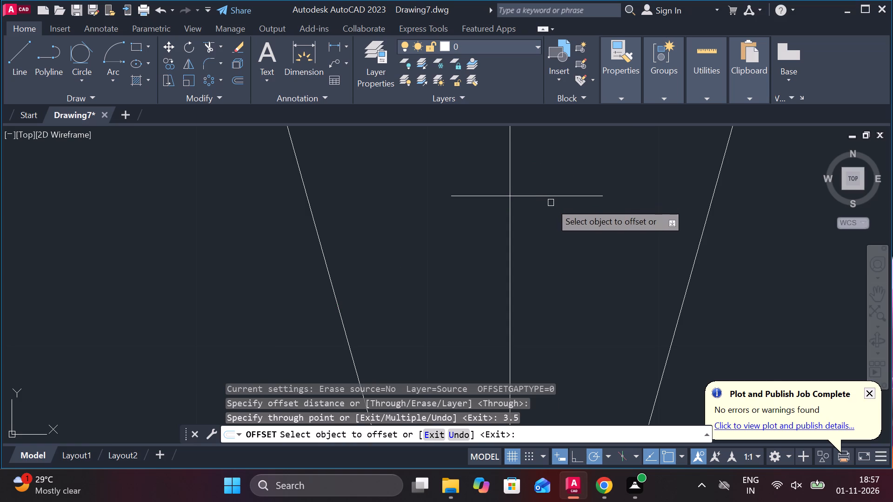
scroll(551, 202, down, 2)
click(550, 199)
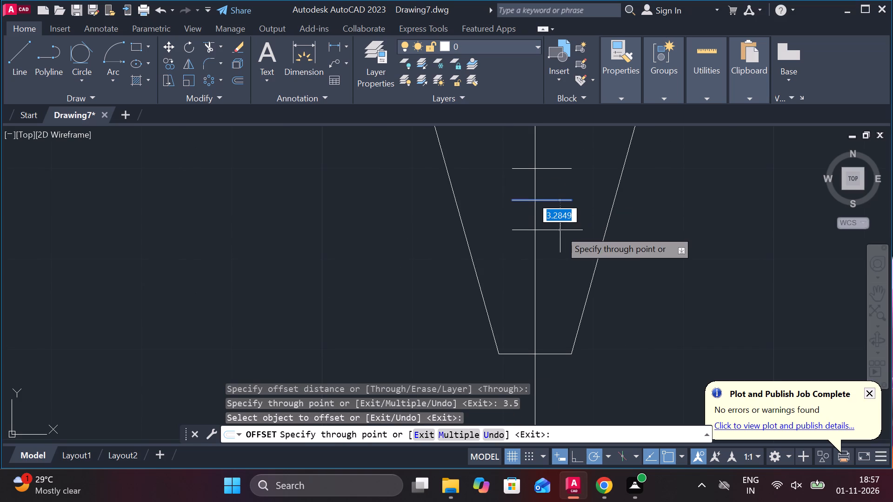
text(3.5)
key(Return)
scroll(560, 230, down, 3)
scroll(560, 226, up, 3)
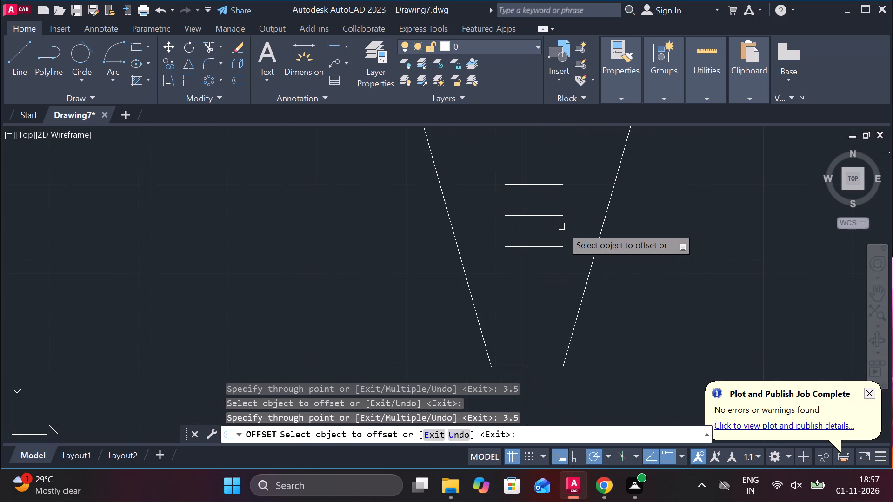
Extend both ends of the upper and lower 3.5 offset lines to the tapered shape's slanted sides.
key(Escape)
text(EX)
key(space)
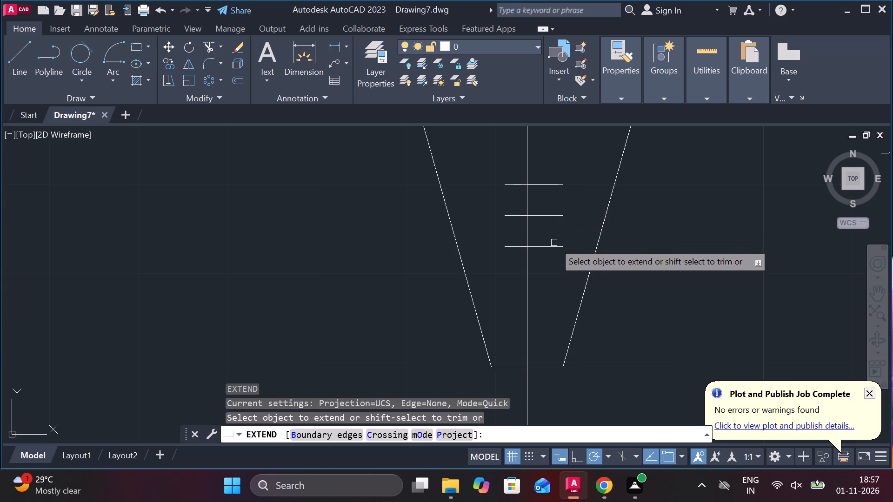
click(553, 247)
click(521, 249)
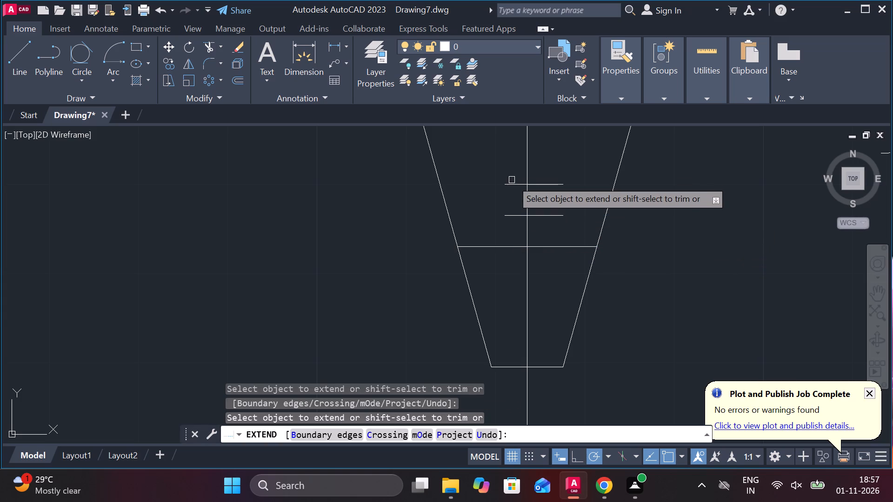
click(513, 182)
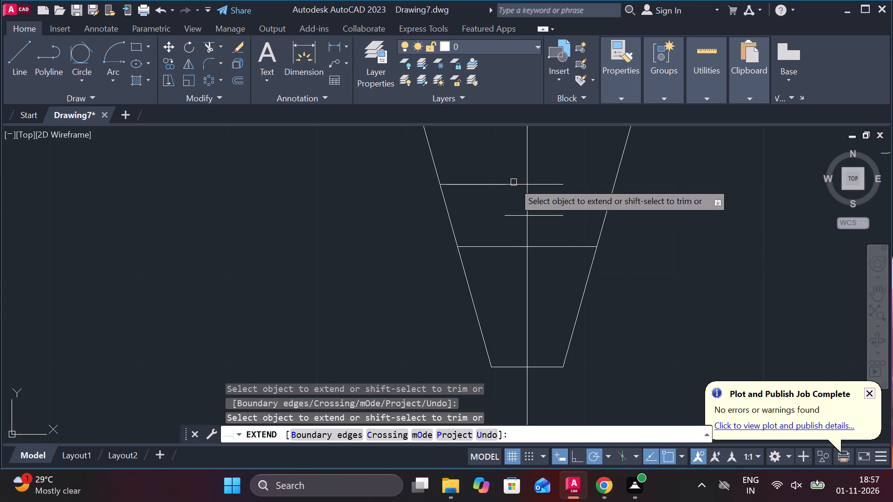
scroll(572, 198, down, 3)
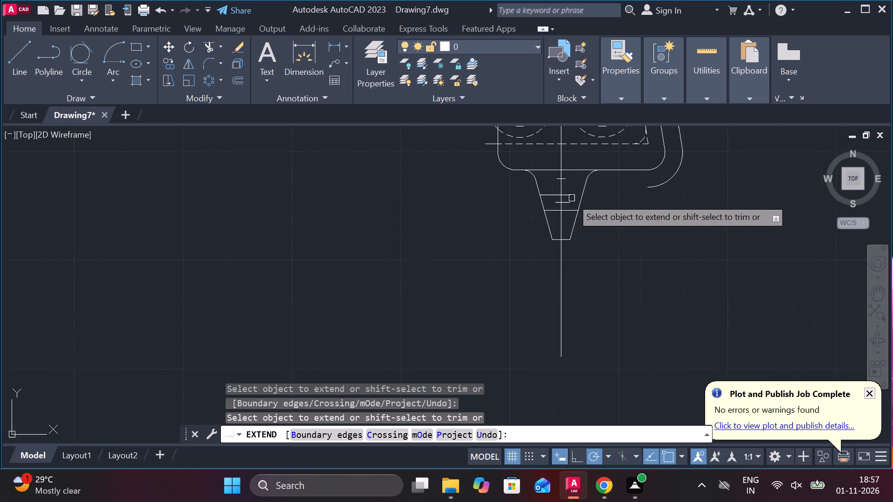
scroll(574, 200, up, 3)
click(546, 182)
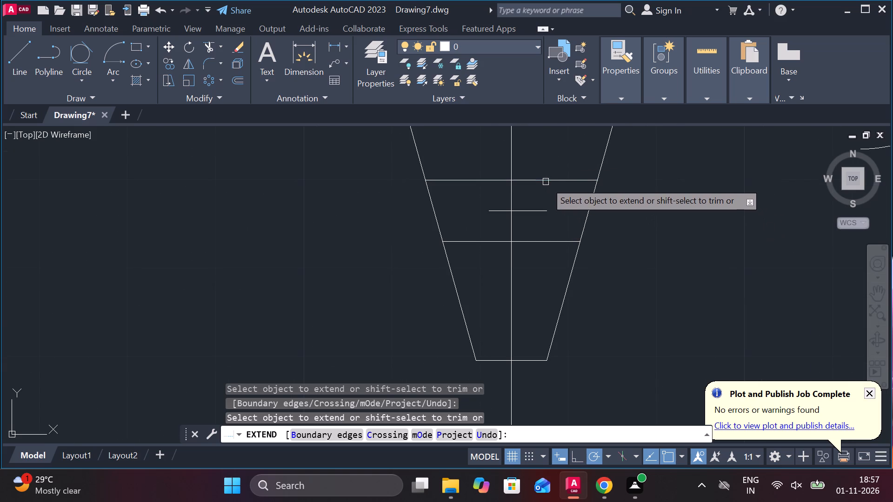
key(Escape)
Stretch both ends of the middle horizontal line out beyond the tapered shape's slanted sides.
click(541, 214)
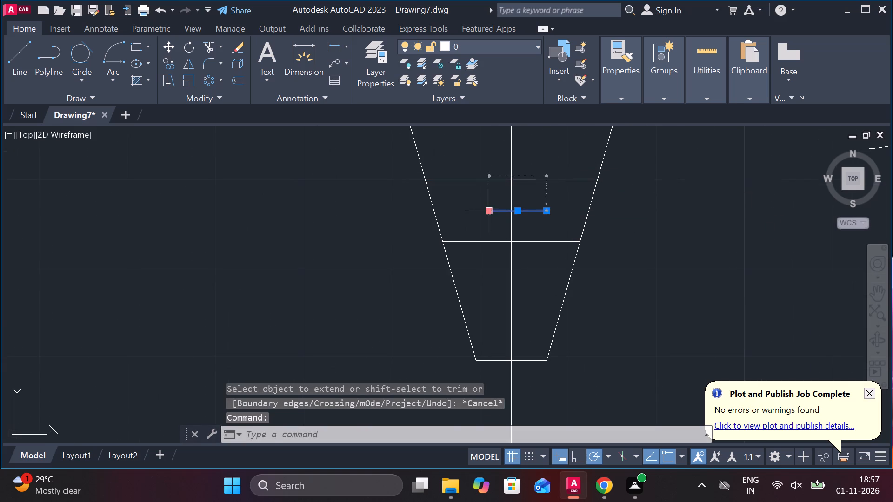
click(491, 211)
click(410, 215)
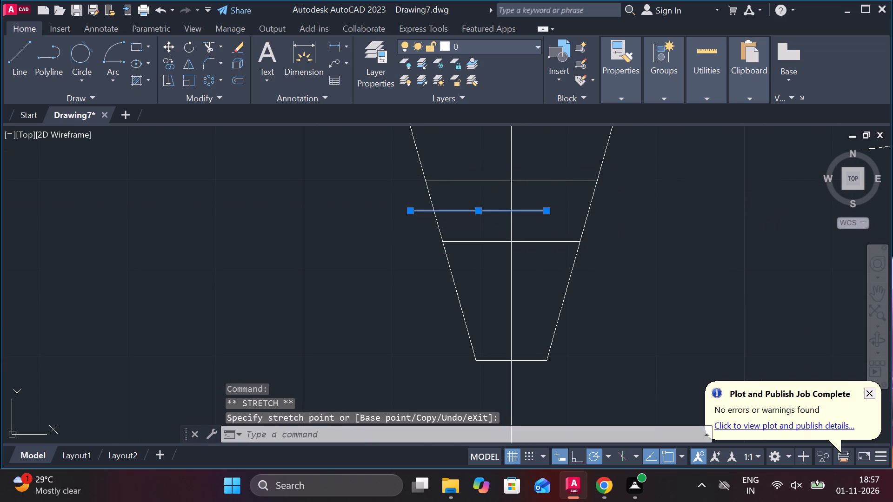
click(545, 210)
click(615, 211)
Set the linetype of the middle horizontal line to CENTER2.
click(632, 89)
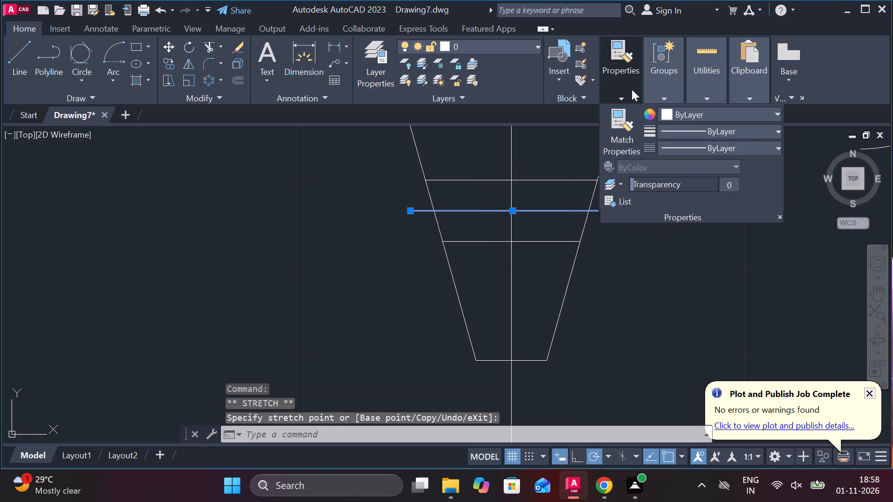
click(692, 145)
click(694, 197)
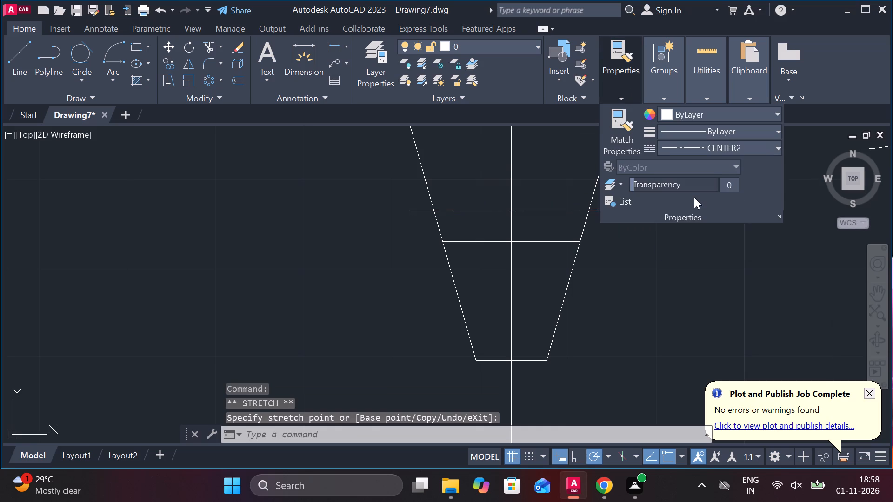
key(Escape)
key(Escape)
Set the linetype of the horizontal lines above and below the middle line to DASHED.
click(538, 242)
click(543, 183)
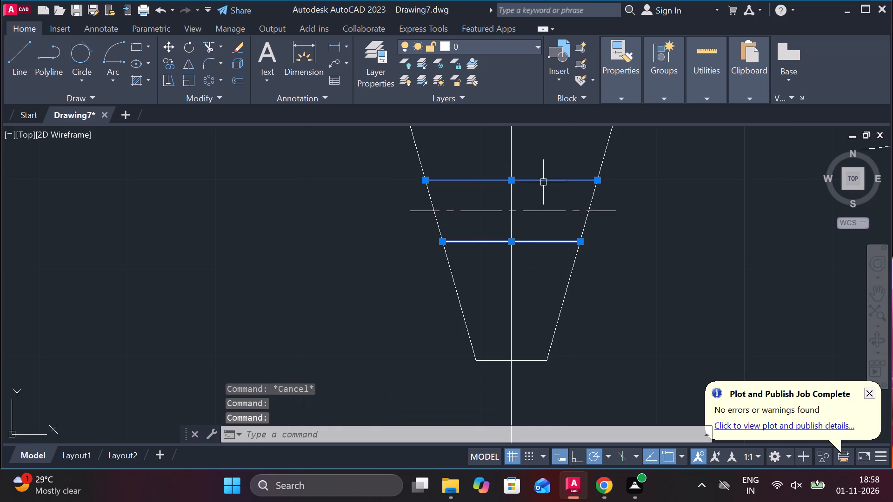
click(616, 98)
click(719, 145)
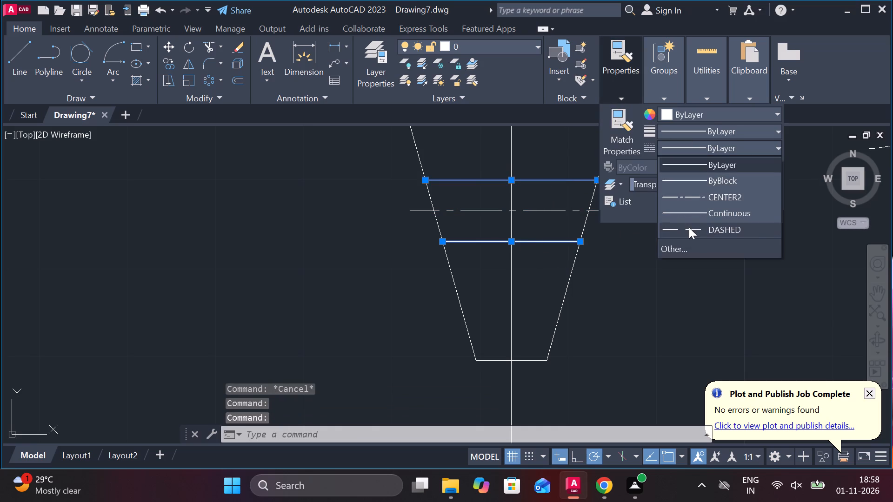
click(689, 229)
scroll(680, 254, down, 2)
key(Escape)
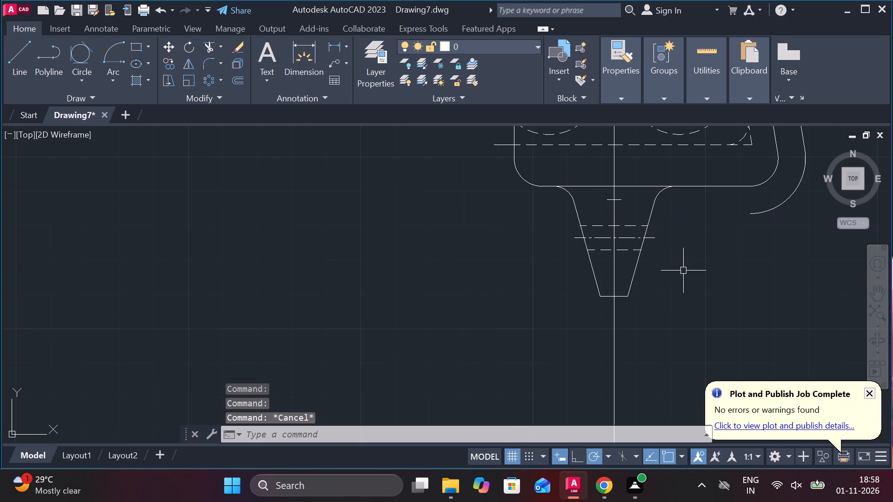
Draw a narrow strip with lines from the short horizontal line in the tapered tip: 55 down, 4 across, and back up.
scroll(683, 271, down, 1)
middle_drag(686, 279, 659, 267)
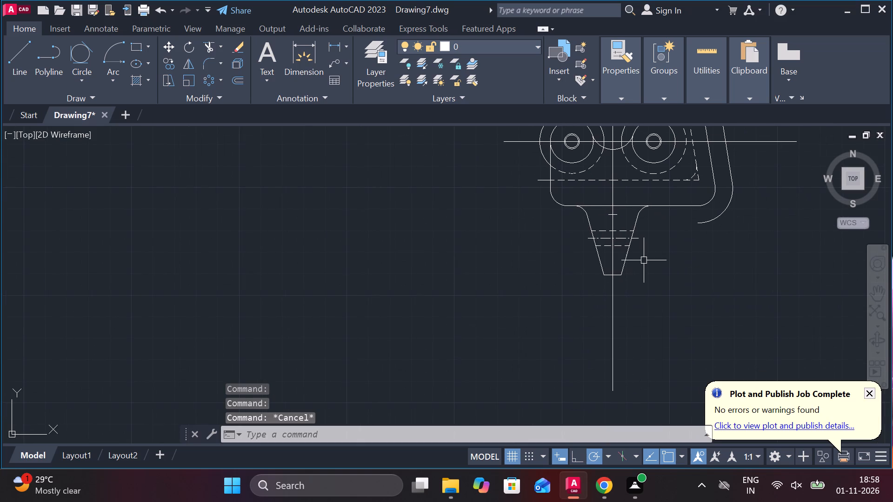
scroll(640, 257, up, 2)
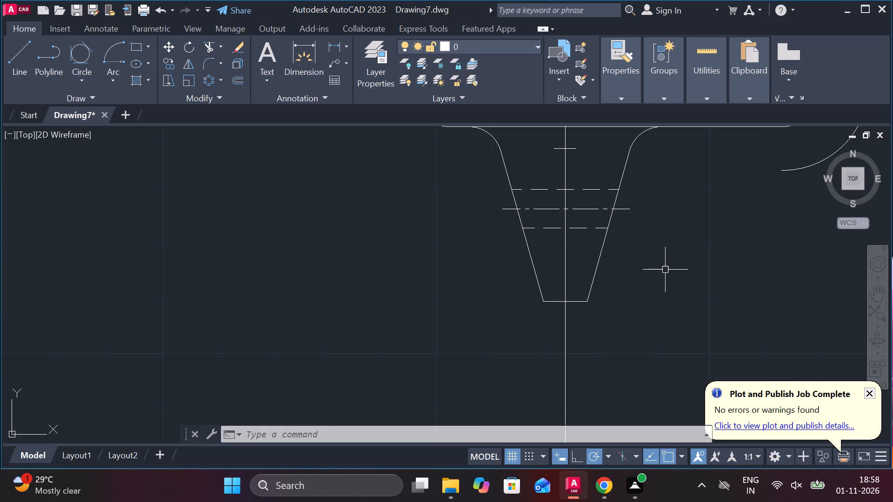
key(l)
key(Return)
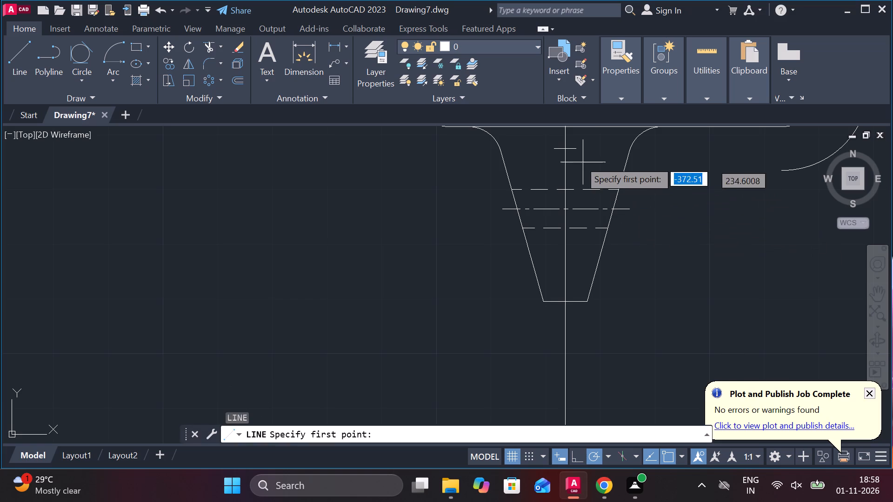
click(574, 153)
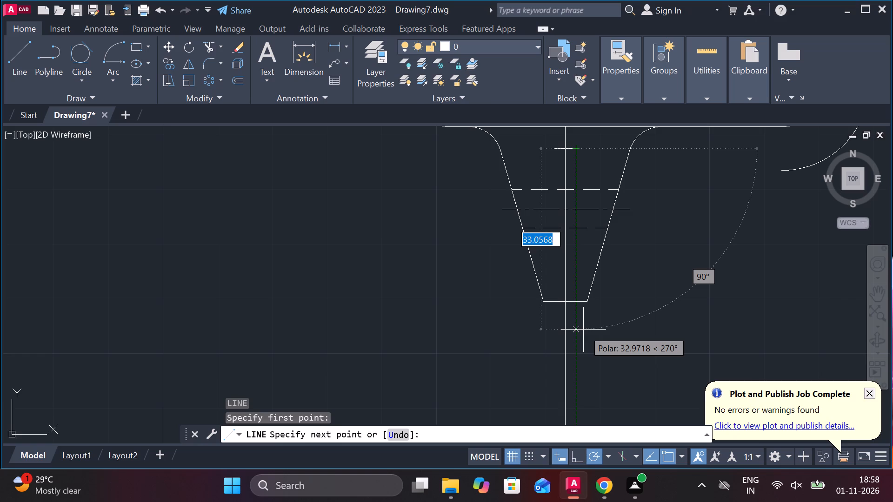
scroll(587, 361, down, 1)
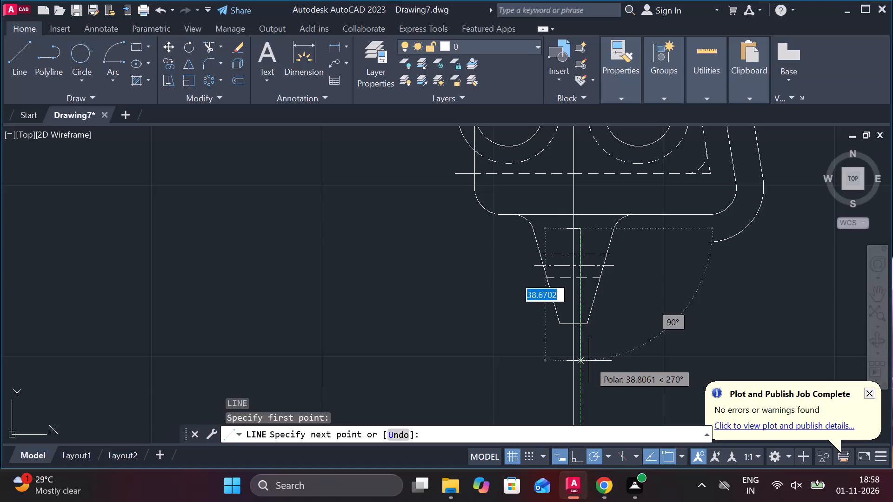
text(55)
key(space)
scroll(600, 363, down, 1)
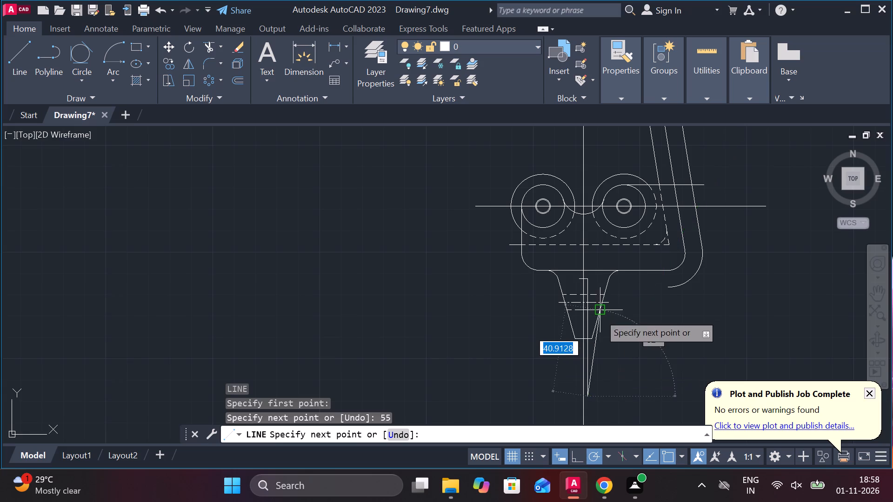
scroll(595, 332, up, 1)
middle_drag(595, 332, 606, 79)
middle_drag(608, 210, 600, 285)
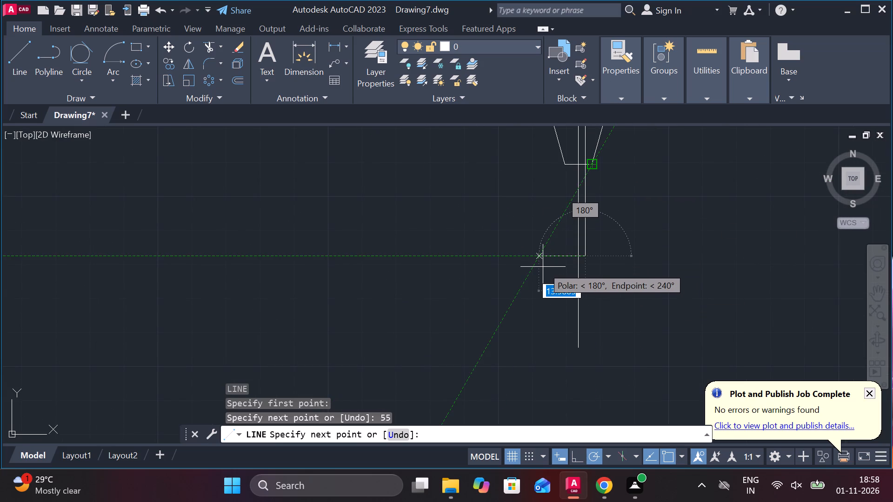
text(4)
key(space)
middle_drag(574, 223, 572, 401)
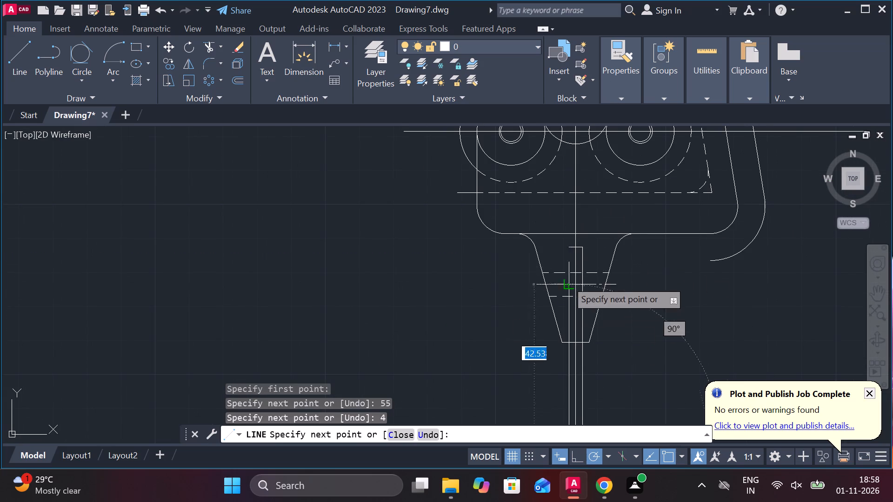
click(570, 253)
key(Escape)
Trim the tapered tip's bottom edge between the two long sides of the narrow strip.
middle_drag(614, 385, 585, 323)
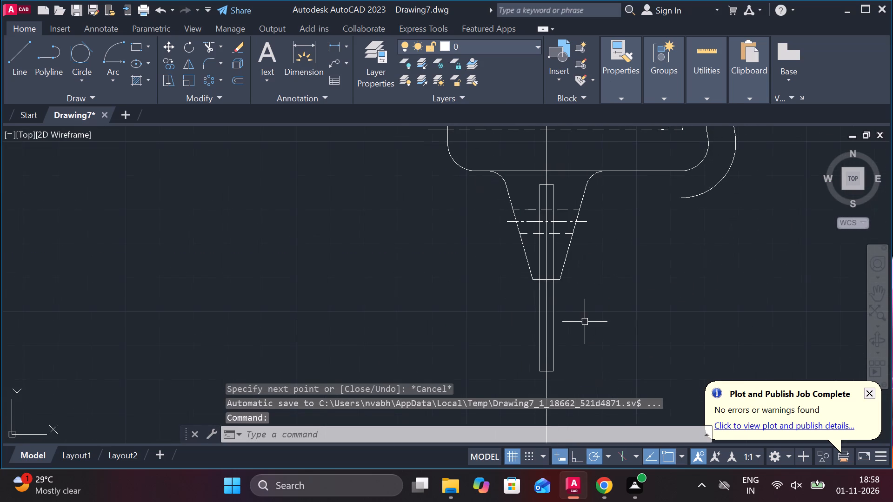
scroll(587, 320, down, 1)
scroll(660, 334, down, 1)
middle_drag(660, 329, 577, 349)
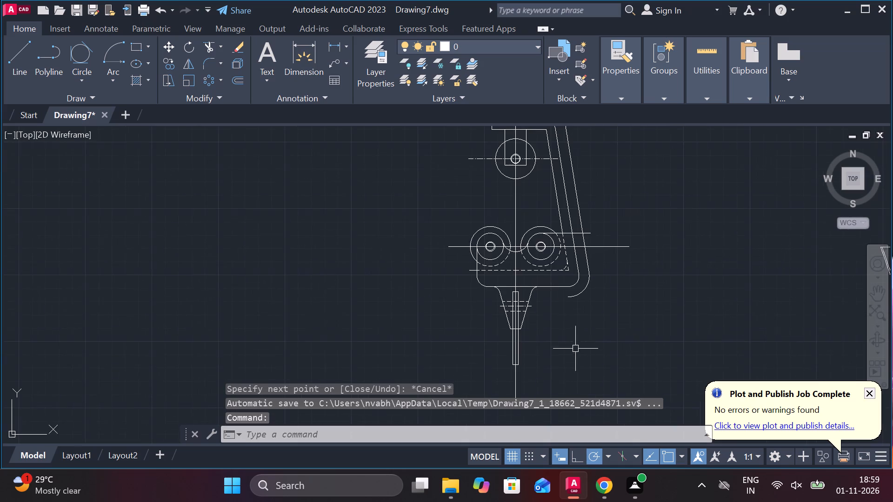
scroll(556, 306, up, 2)
middle_drag(552, 311, 562, 313)
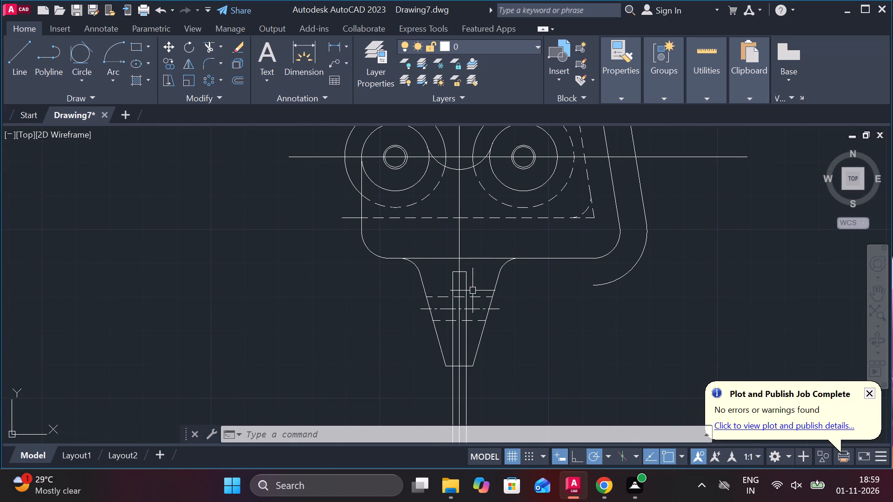
scroll(438, 322, up, 2)
scroll(502, 321, down, 2)
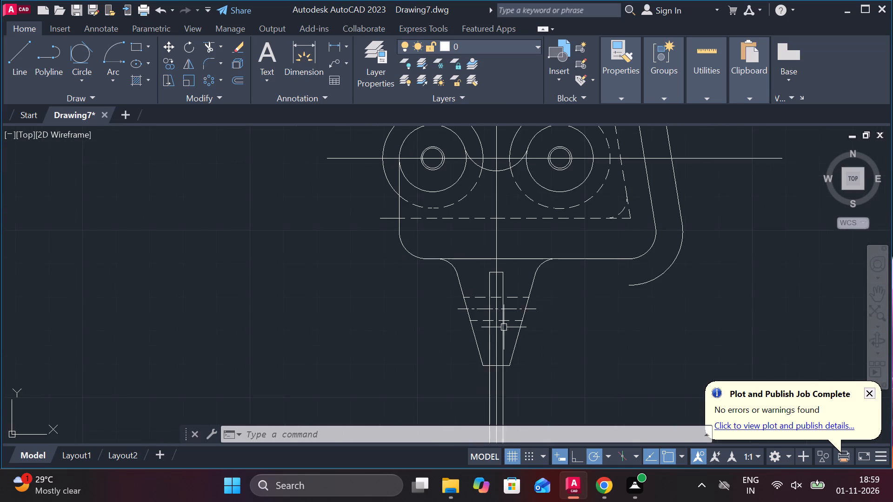
scroll(497, 375, up, 3)
text(TR)
key(space)
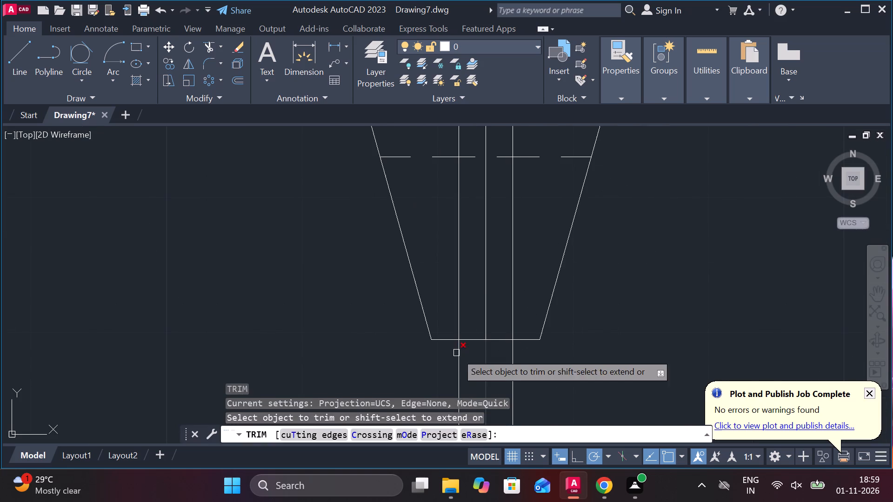
click(471, 341)
click(500, 340)
scroll(520, 340, down, 4)
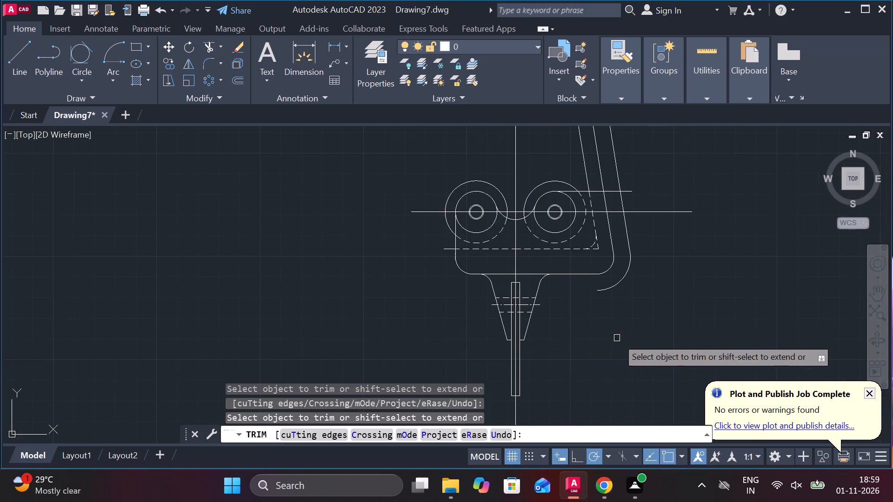
middle_drag(620, 330, 623, 353)
key(Escape)
Set the linetype of the long vertical axis line through the assembly to CENTER2.
click(518, 177)
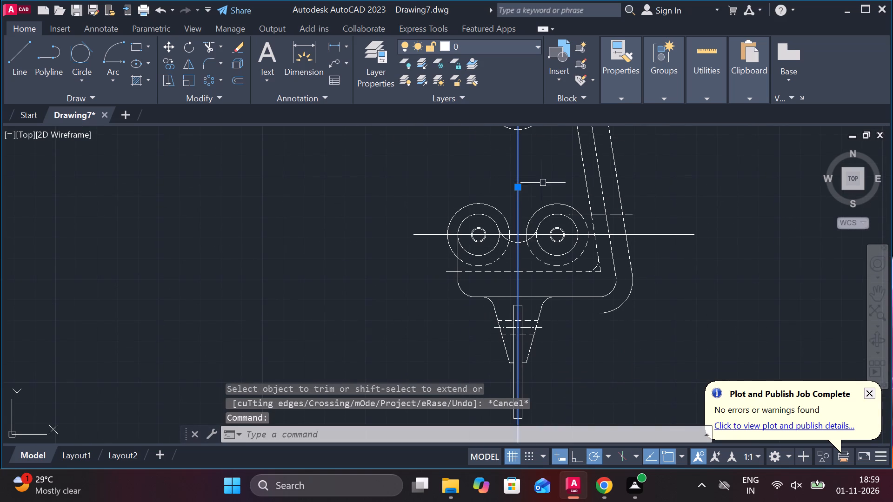
click(633, 98)
click(682, 141)
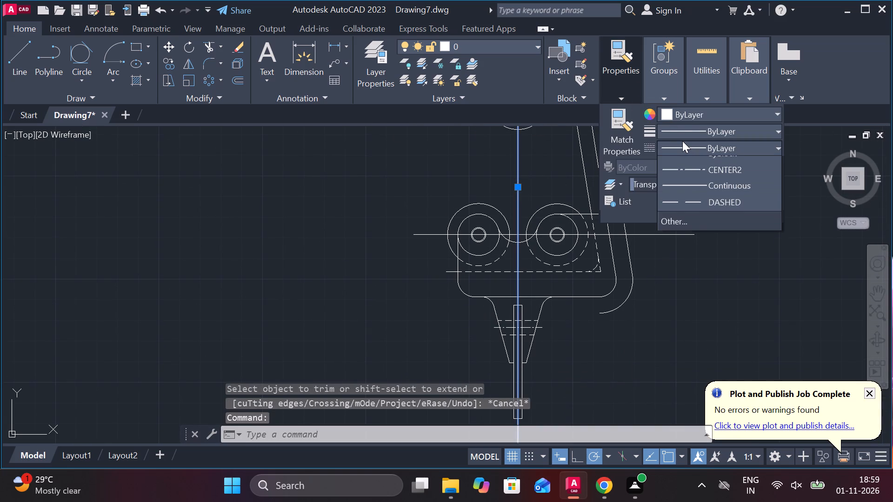
click(711, 197)
key(Escape)
scroll(609, 322, up, 2)
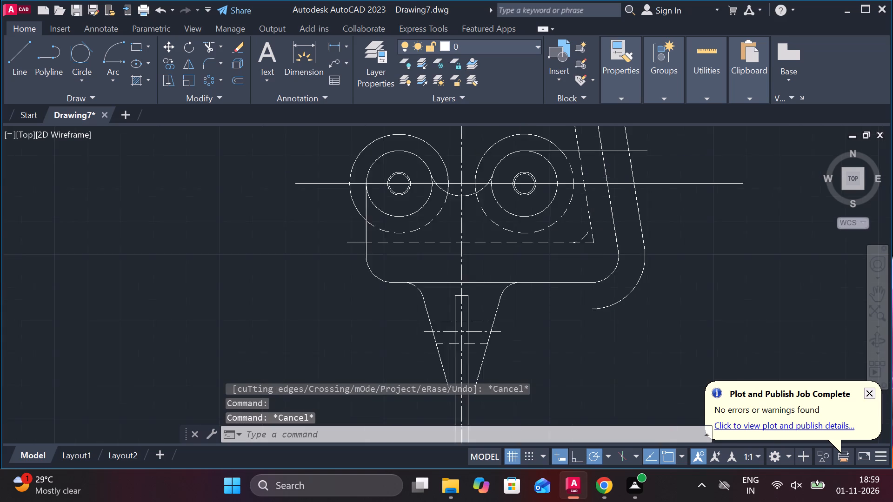
Offset the rounded body's bottom horizontal edge 8 downward to meet the end of the outer arc.
middle_drag(520, 328, 532, 324)
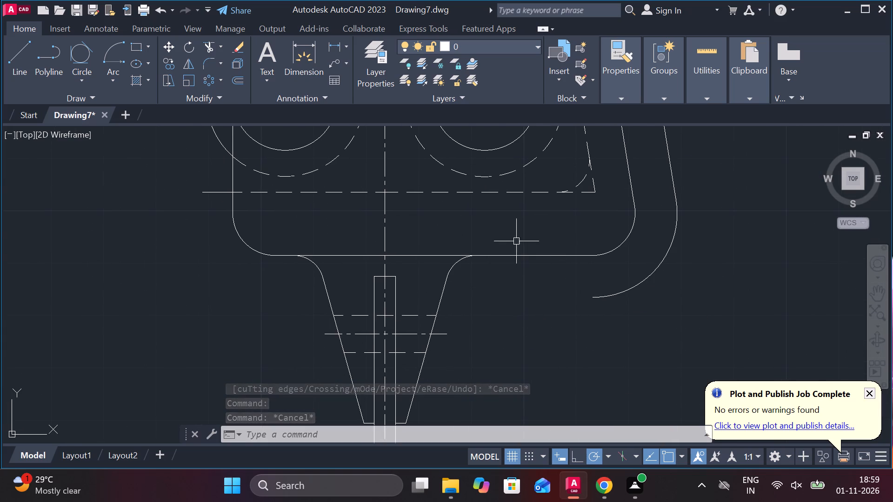
click(521, 256)
key(o)
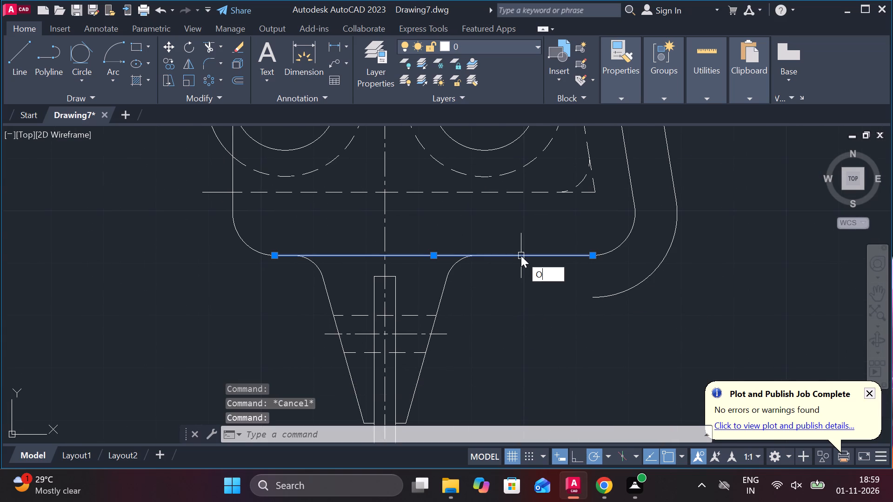
key(Return)
key(Return)
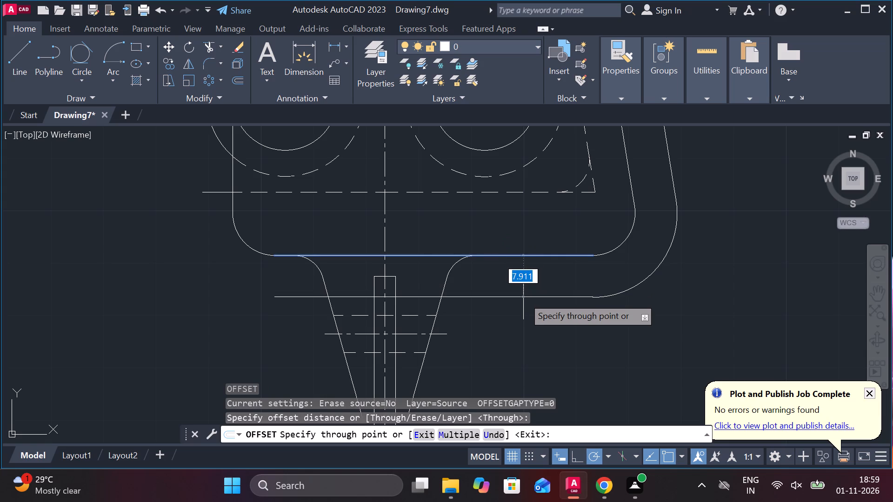
key(8)
key(Return)
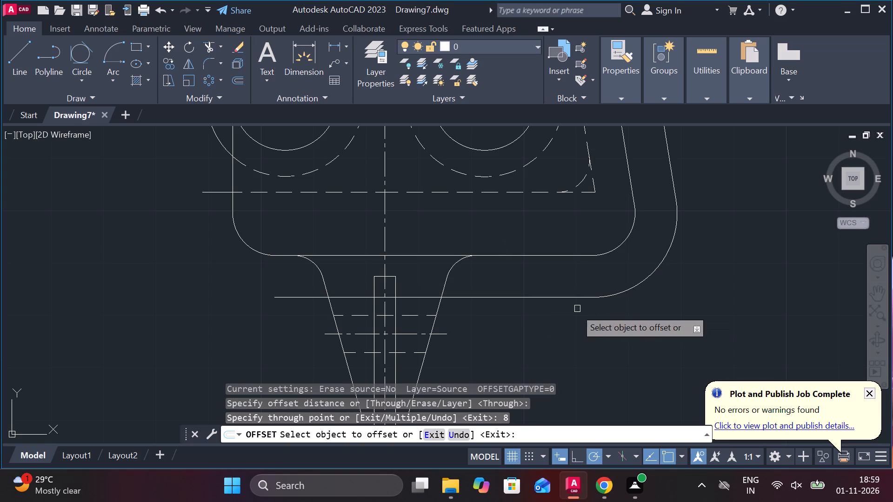
key(Escape)
Trim the offset line at the taper's right slanted side and erase its remaining left portion.
middle_drag(495, 318, 514, 322)
text(TR)
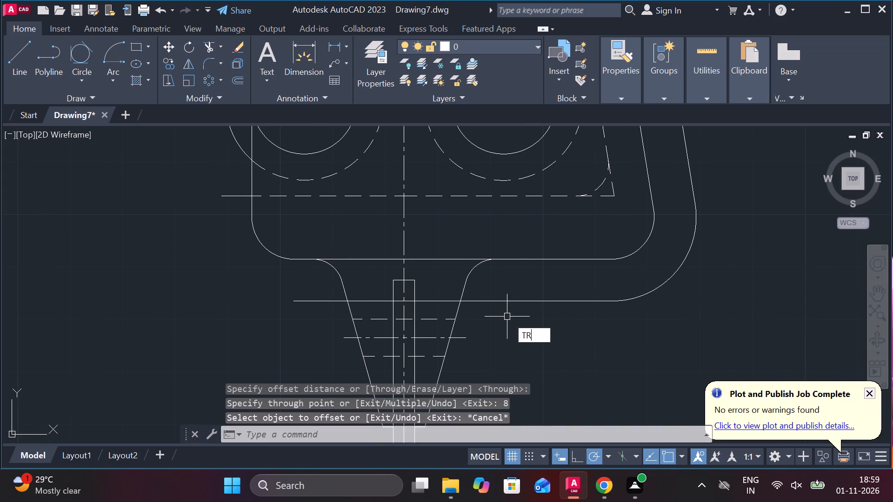
key(space)
click(449, 299)
key(Escape)
click(365, 299)
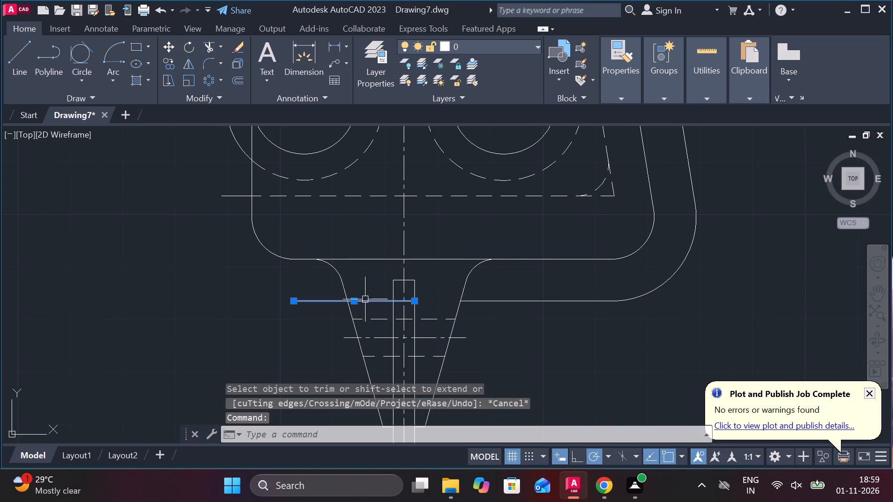
text(E)
key(space)
Fillet the taper's right slanted side and the offset line with radius 6.
scroll(495, 317, up, 2)
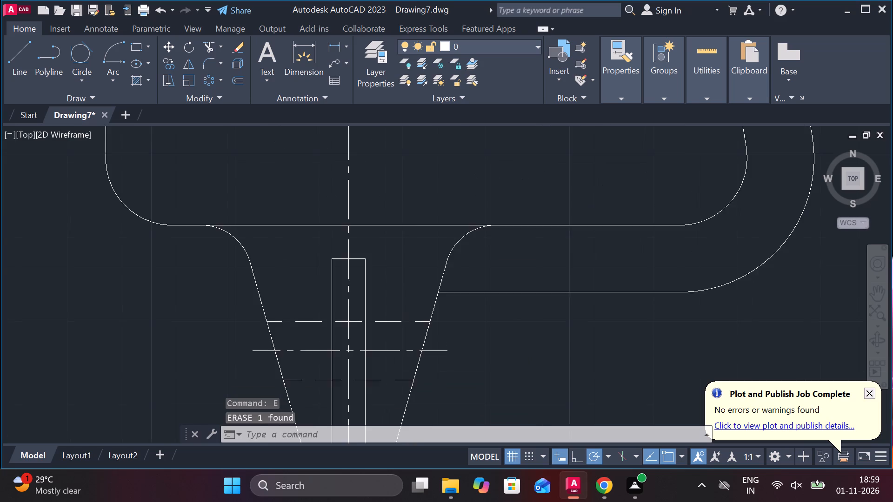
text(F R)
key(space)
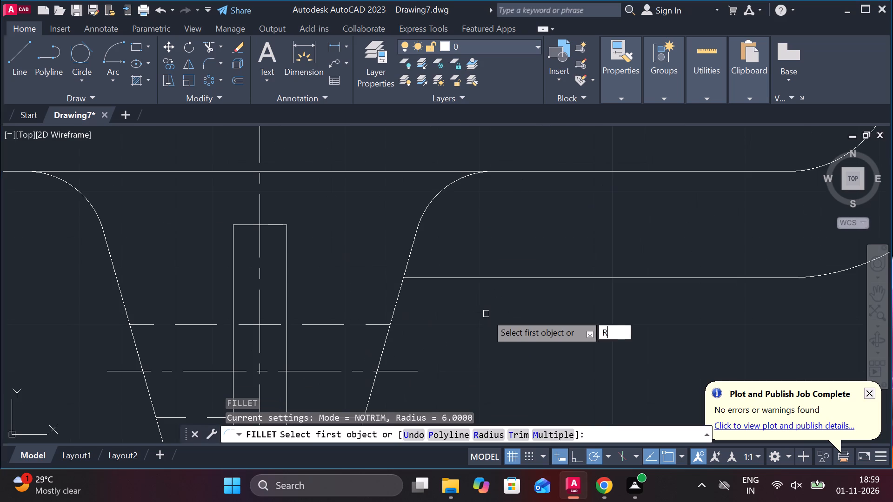
key(space)
click(397, 304)
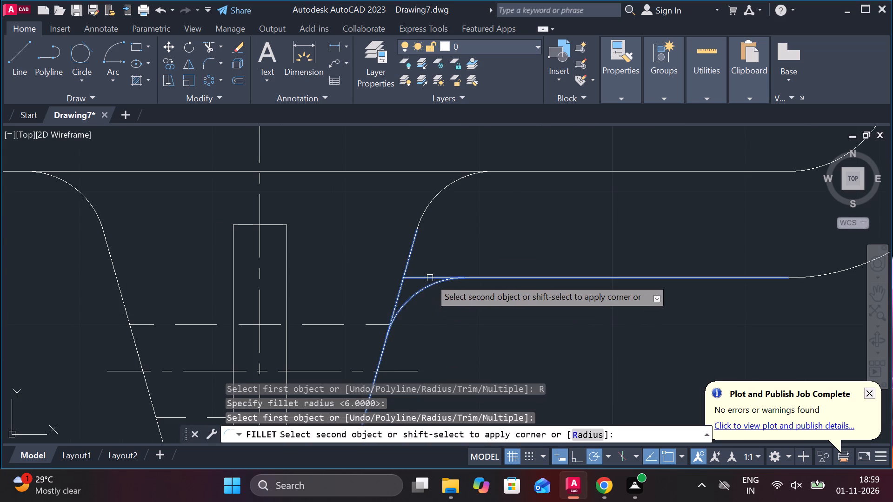
click(430, 278)
scroll(436, 291, down, 2)
scroll(460, 305, up, 2)
key(Escape)
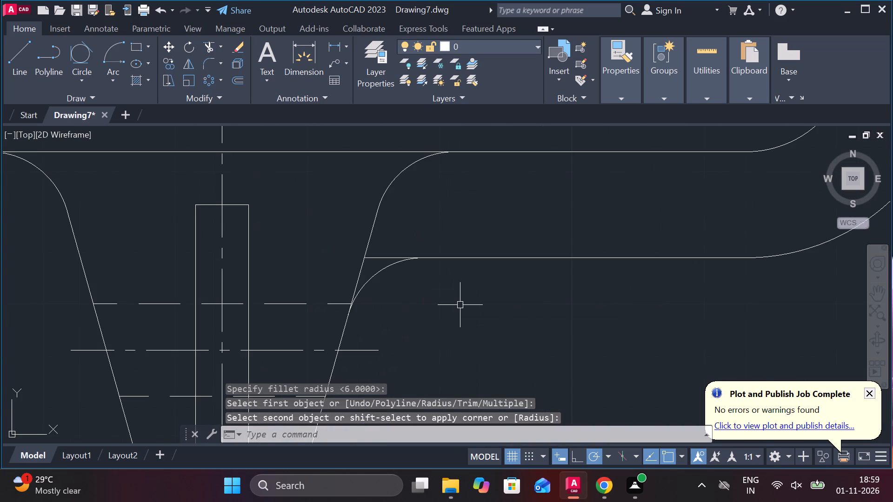
Trim the leftover end of the offset line between the new fillet and the slanted side.
text(TR)
key(space)
click(388, 257)
scroll(490, 260, down, 2)
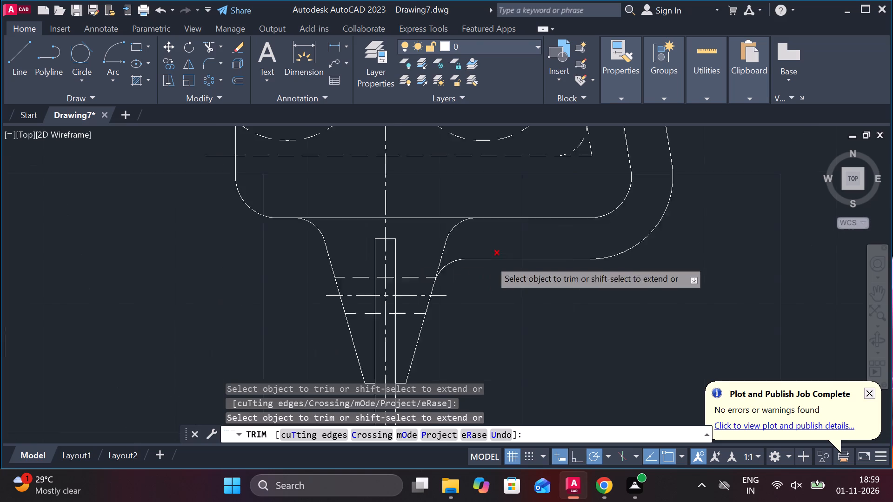
Trim the horizontal line from the top of the right roller's inner circle back to the middle slanted arm line.
scroll(490, 260, down, 3)
middle_drag(583, 289, 534, 291)
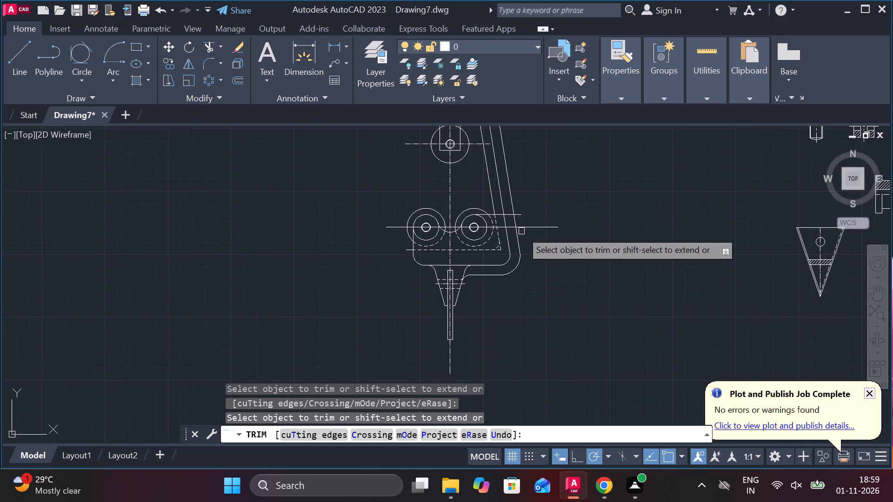
scroll(521, 231, up, 1)
middle_drag(533, 241, 560, 363)
middle_click(568, 324)
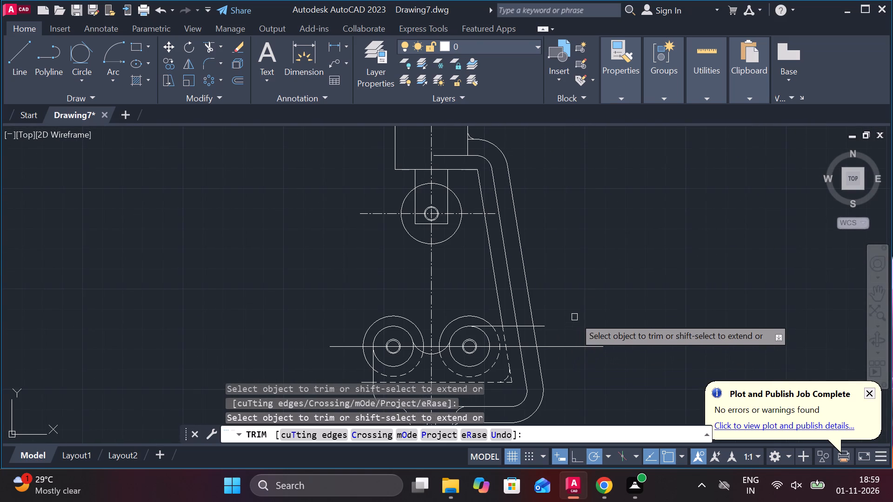
scroll(560, 335, up, 2)
click(512, 315)
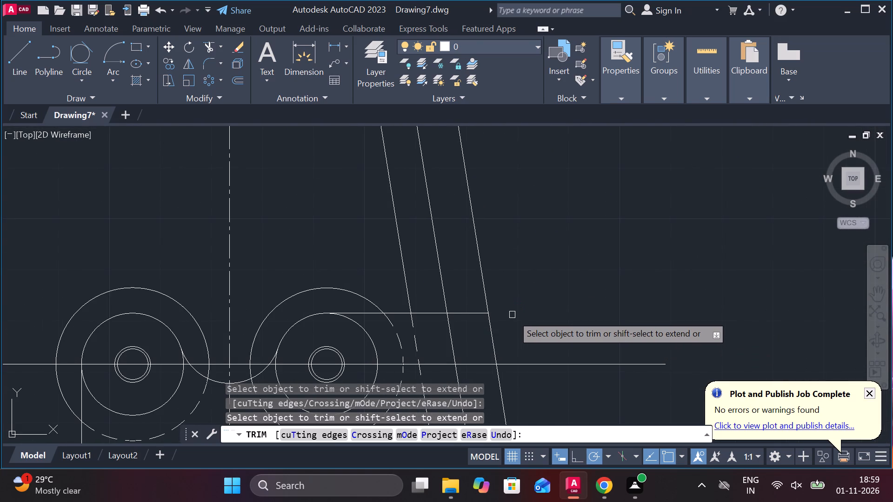
click(467, 315)
scroll(467, 315, down, 1)
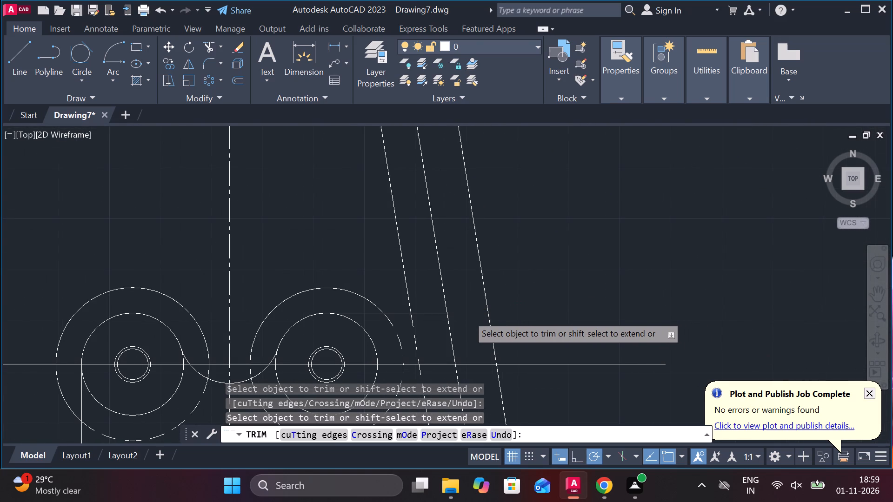
scroll(467, 315, down, 1)
key(Escape)
Set the linetype of the horizontal line through the two lower roller centres to CENTER2.
click(507, 335)
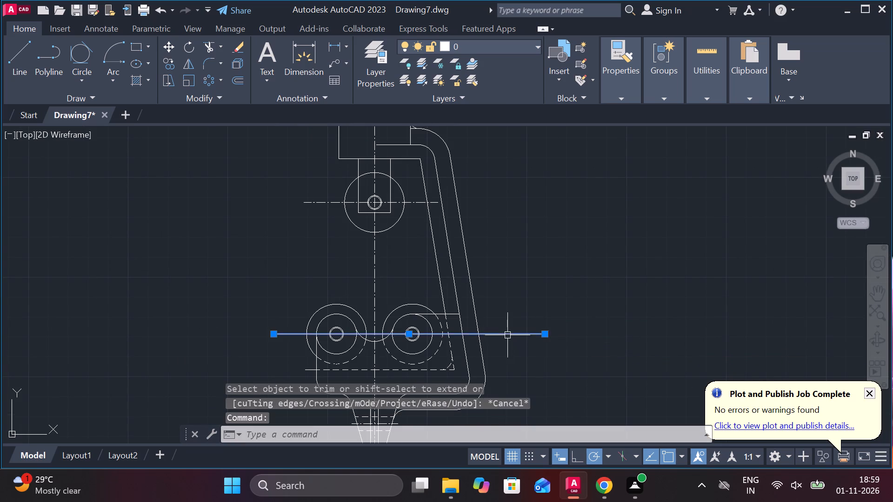
click(631, 98)
click(711, 142)
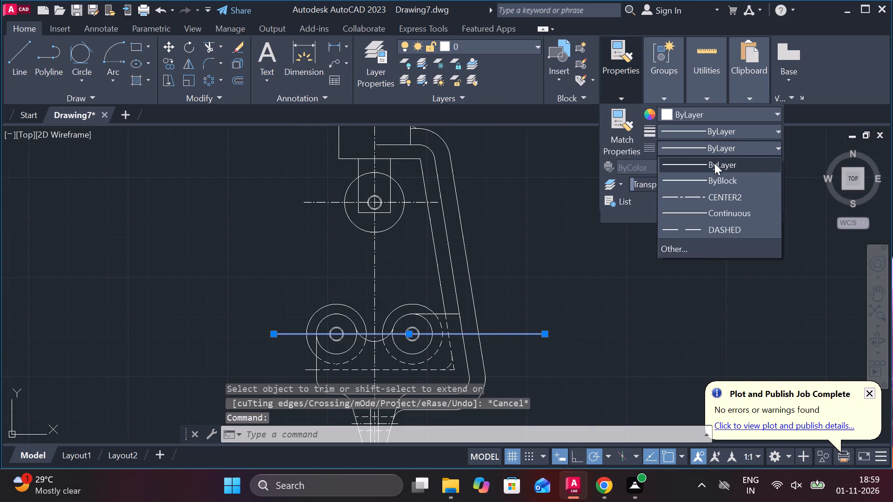
click(718, 200)
key(Escape)
middle_drag(569, 263, 594, 321)
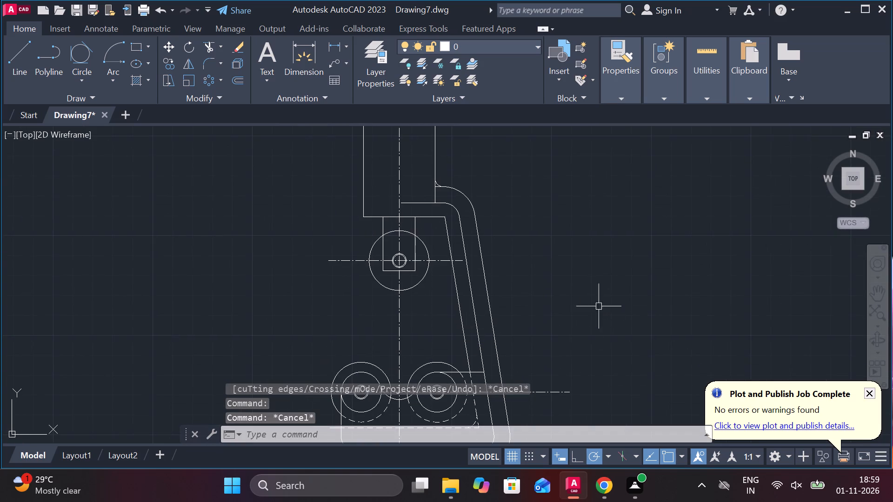
Add a linear dimension for the height of the thin collar above the hex nut, placed left of the nut.
middle_drag(594, 307, 598, 368)
scroll(586, 316, down, 2)
middle_drag(586, 315, 561, 267)
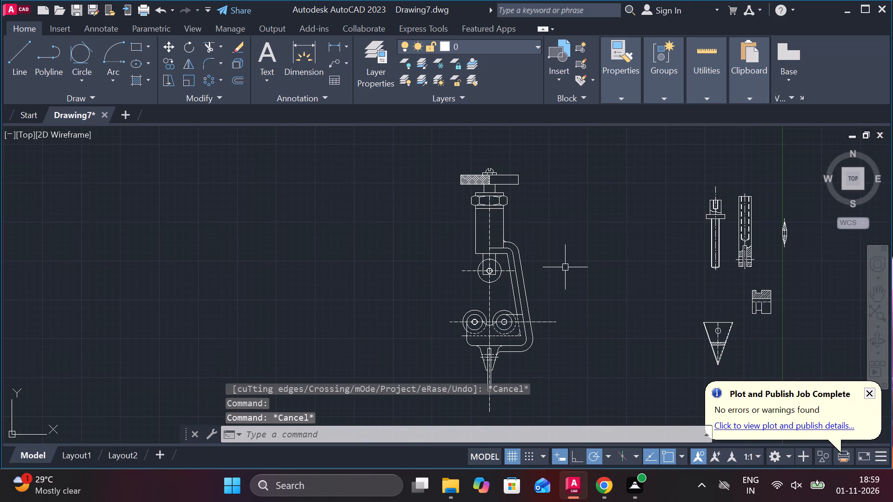
scroll(521, 313, up, 1)
middle_drag(521, 313, 538, 249)
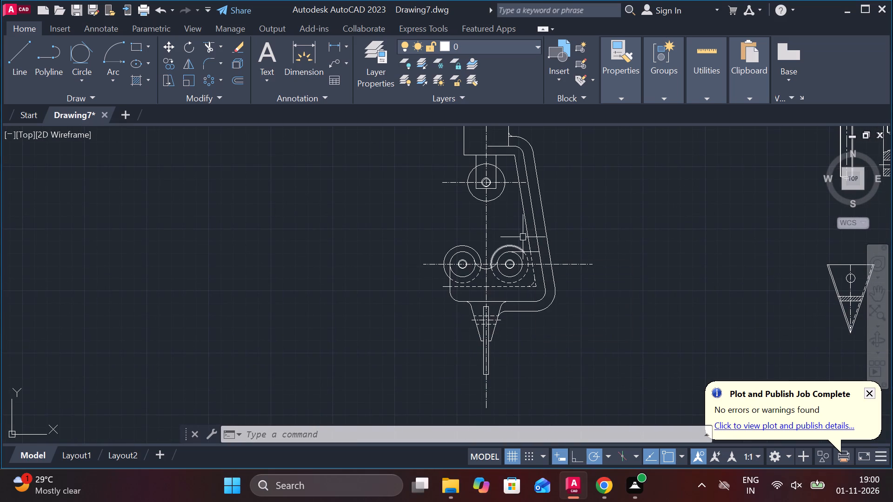
middle_drag(503, 186, 513, 317)
scroll(486, 205, up, 1)
middle_drag(486, 205, 465, 365)
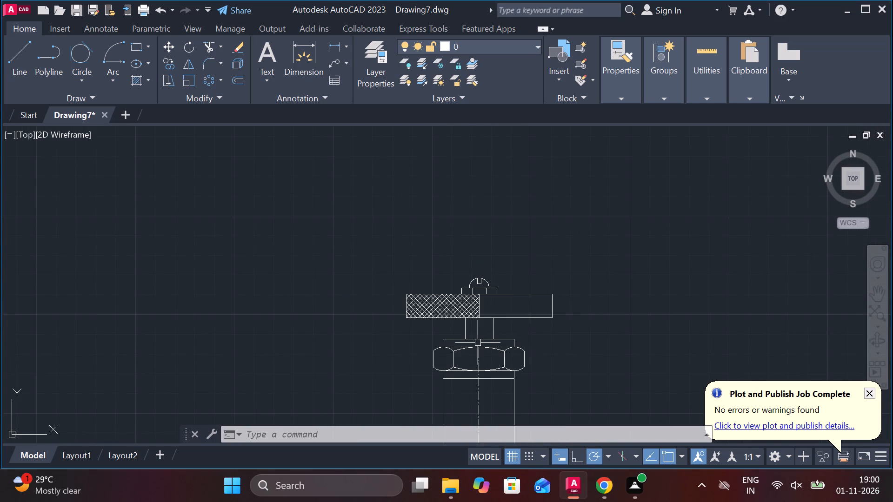
scroll(458, 350, up, 1)
middle_drag(463, 350, 457, 174)
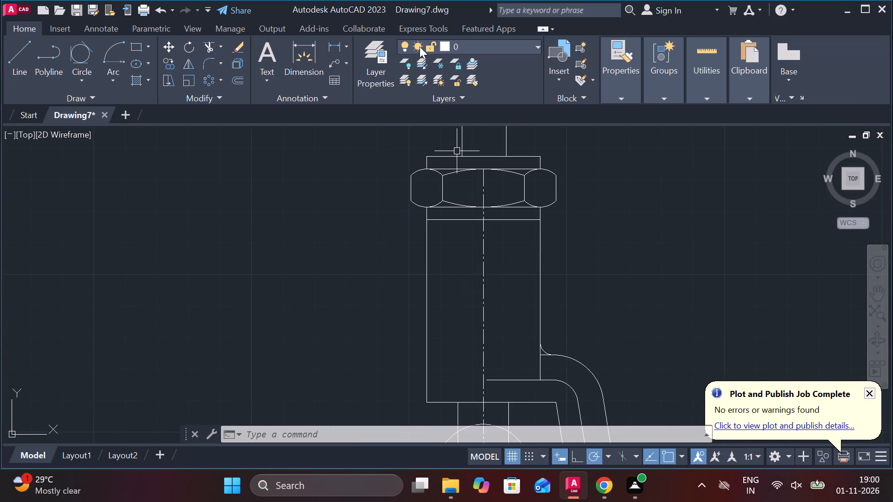
click(336, 46)
middle_drag(447, 170, 427, 367)
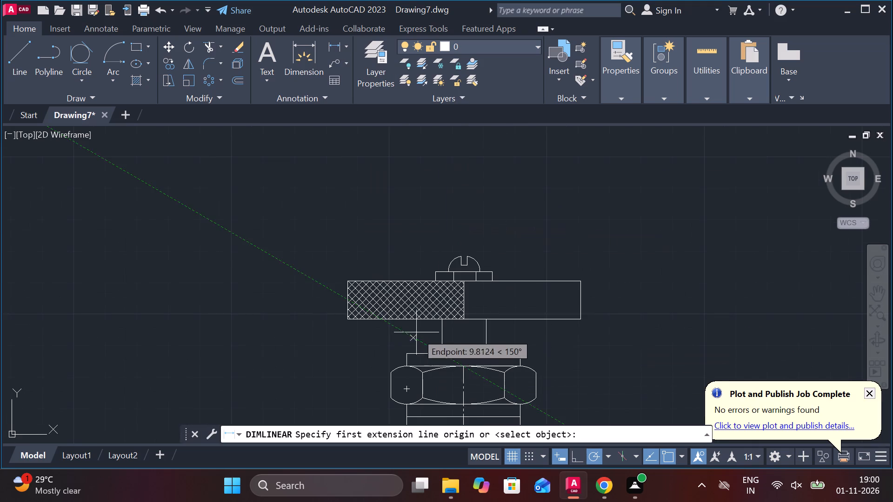
middle_drag(393, 243, 423, 206)
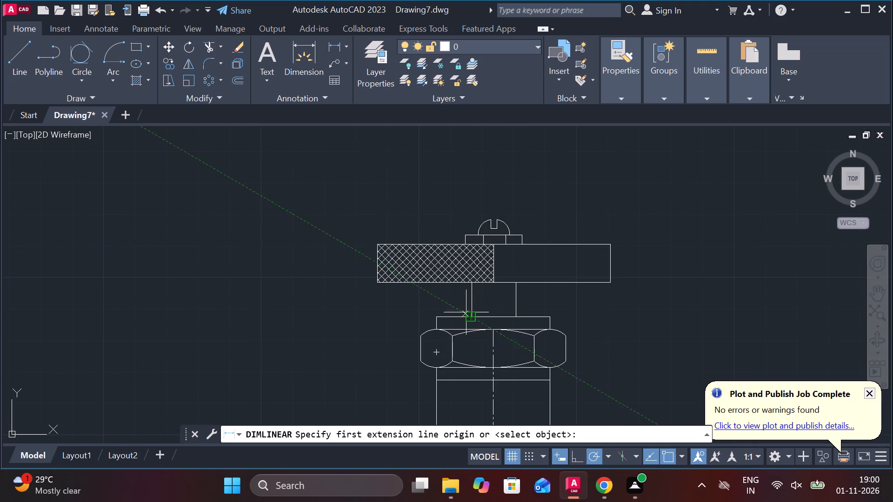
scroll(450, 321, up, 1)
middle_drag(450, 321, 453, 264)
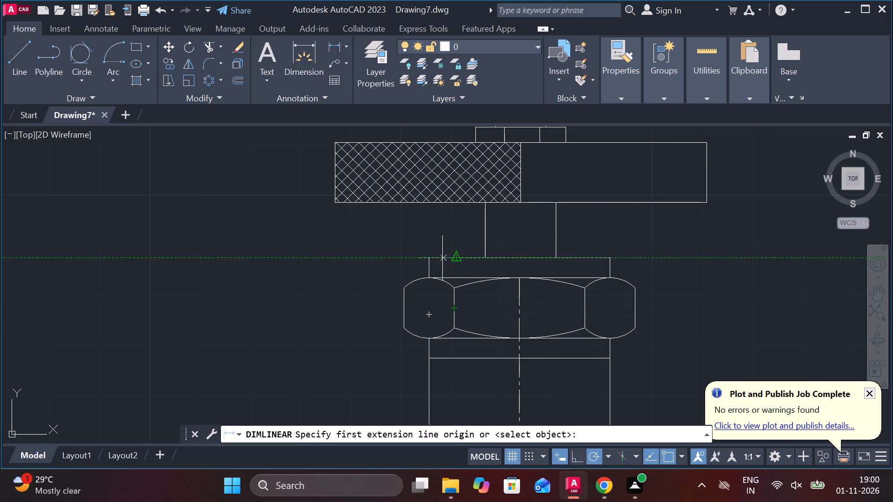
click(435, 258)
click(432, 282)
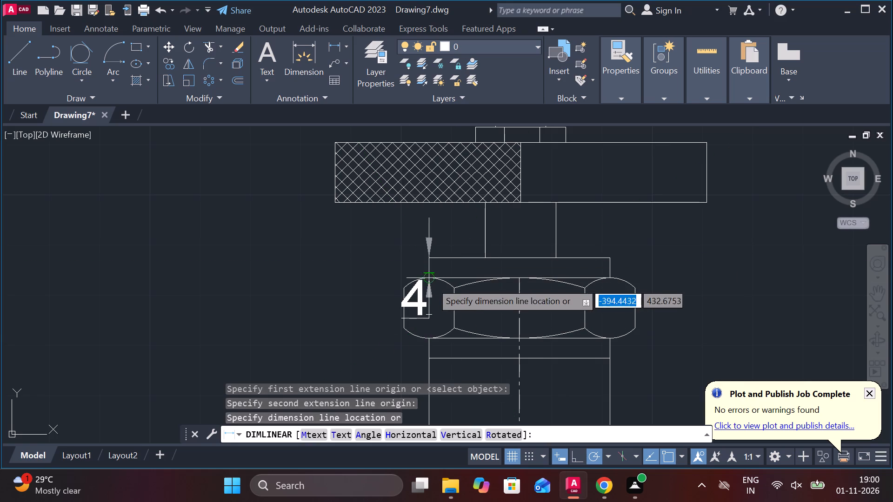
click(379, 251)
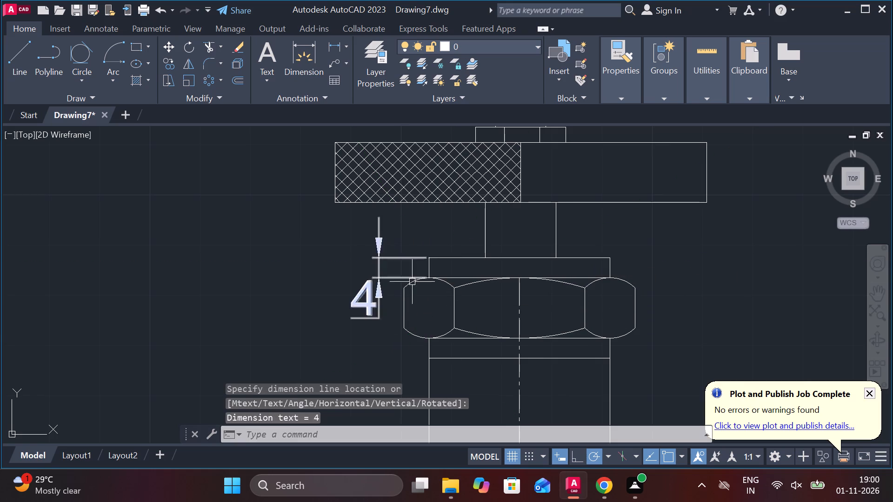
key(b)
key(Escape)
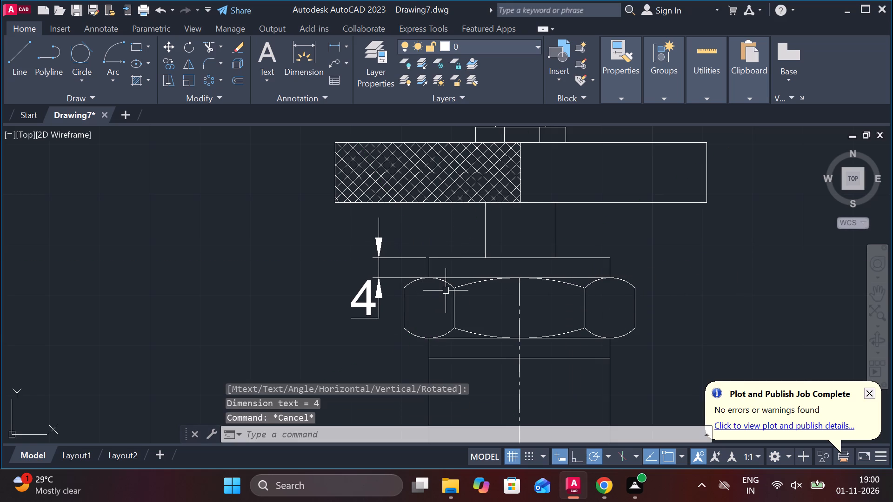
Dimension the hex nut's height, placing the dimension outside the collar dimension.
key(space)
click(427, 278)
click(429, 337)
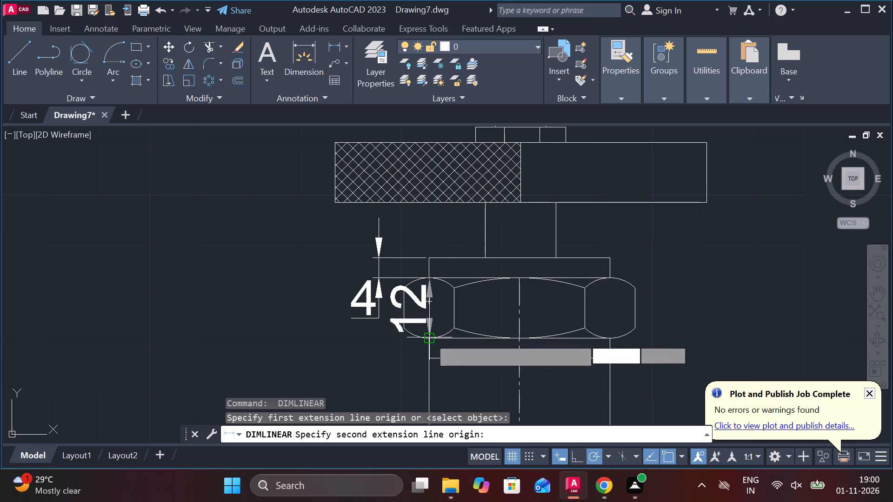
click(334, 350)
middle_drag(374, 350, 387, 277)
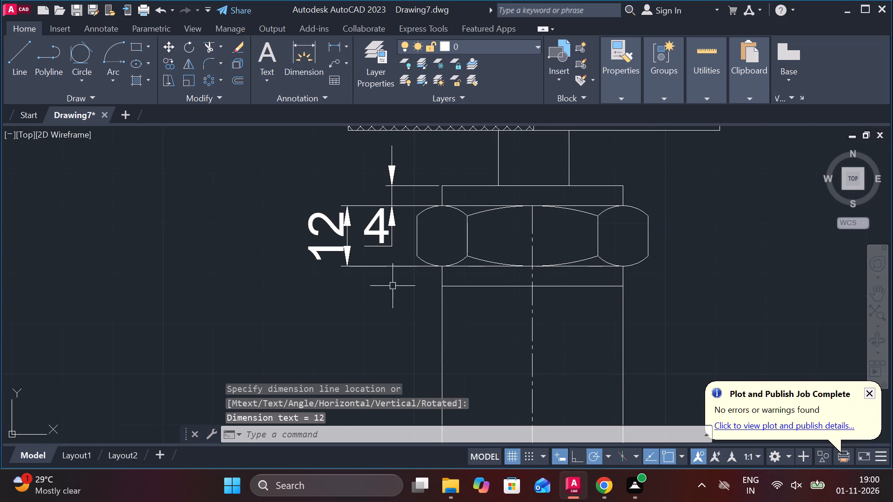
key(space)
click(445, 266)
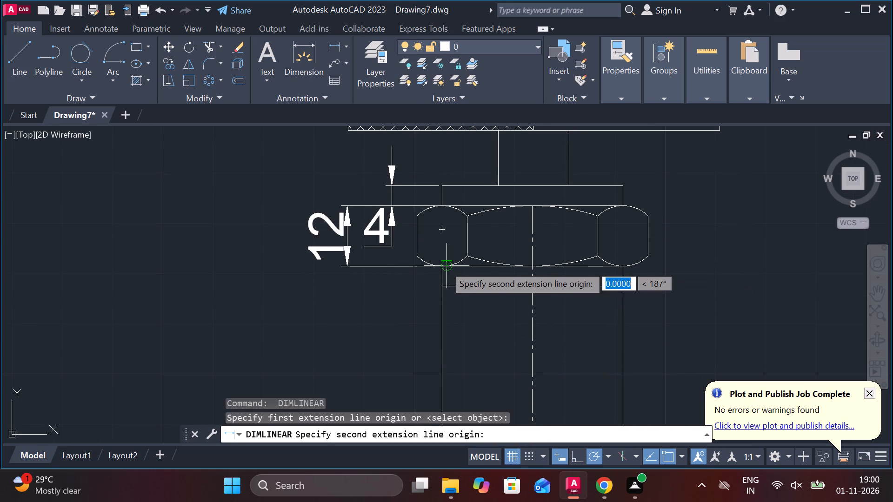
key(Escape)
Dimension the height of the narrow band directly below the hex nut, placed left of the body.
key(space)
click(439, 269)
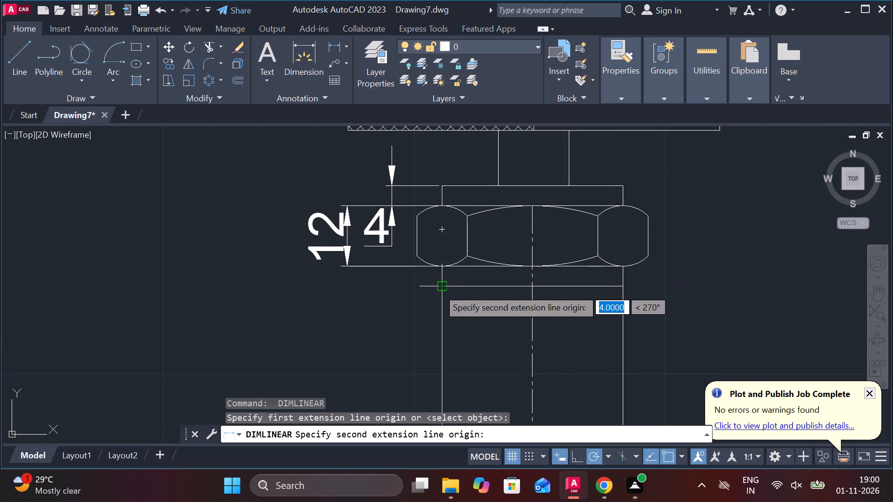
click(438, 289)
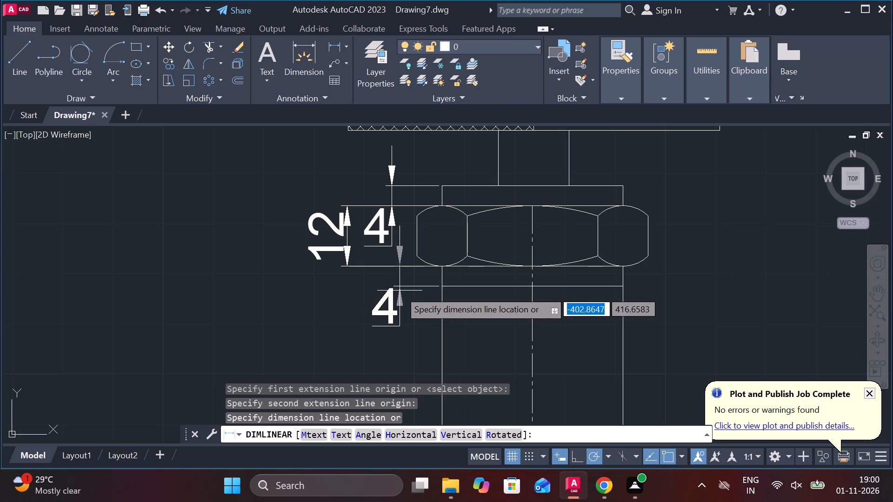
click(402, 291)
Dimension the overall height from the collar's top edge to the band's lower line, placed outside the nut dimension.
middle_drag(429, 309, 449, 309)
key(space)
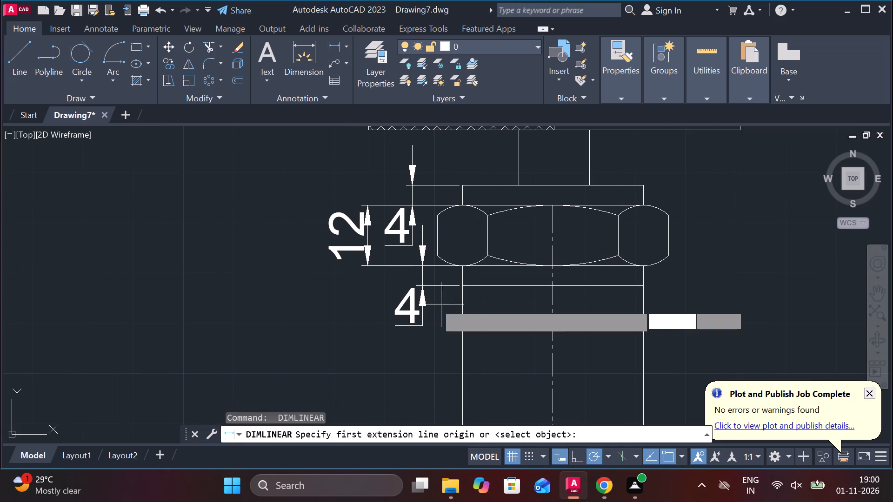
click(455, 184)
click(460, 286)
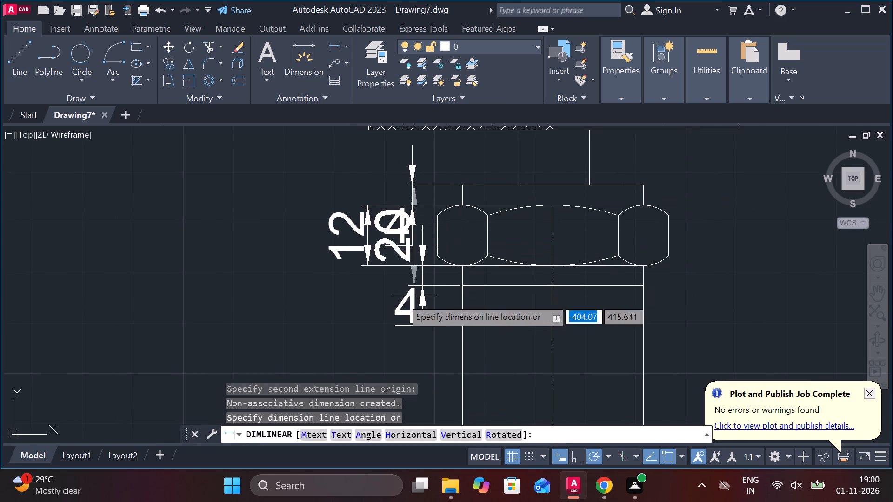
click(307, 299)
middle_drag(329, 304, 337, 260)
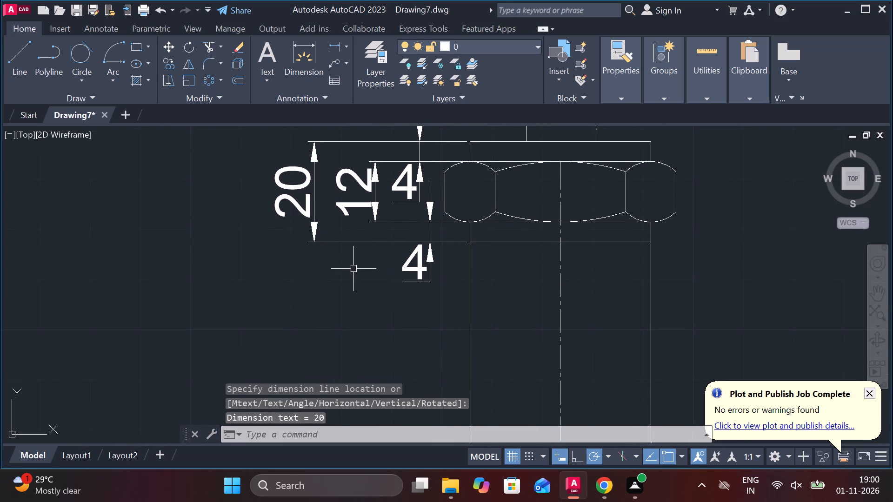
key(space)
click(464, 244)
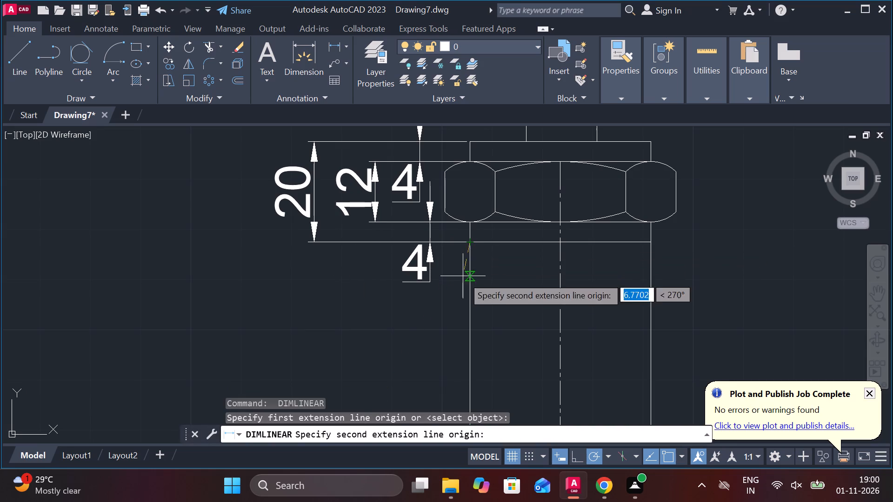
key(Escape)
Dimension the body's length from the band's lower line down to the body's bottom edge, placed left of the body.
key(space)
click(381, 241)
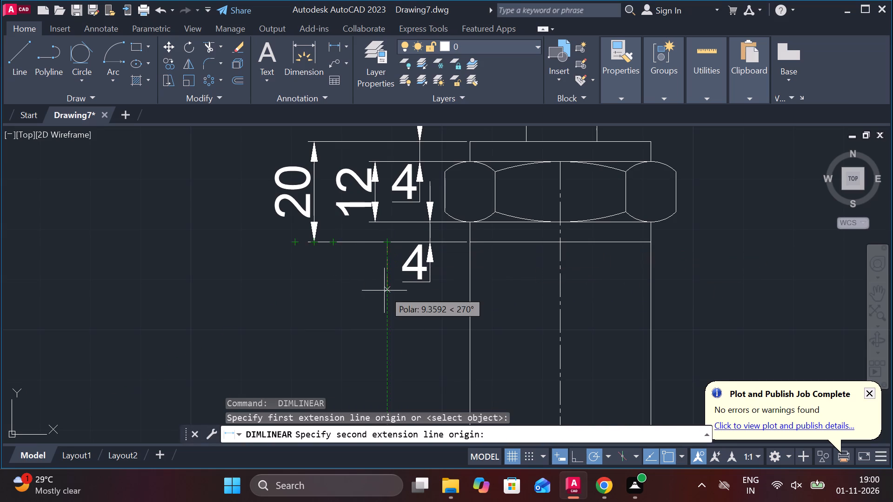
scroll(384, 291, down, 1)
middle_drag(390, 314, 394, 214)
scroll(402, 238, down, 2)
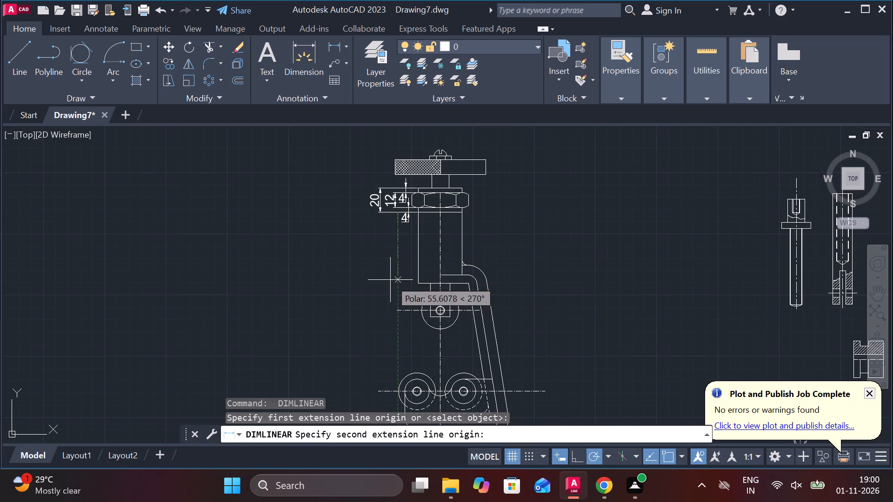
scroll(395, 277, up, 2)
click(453, 296)
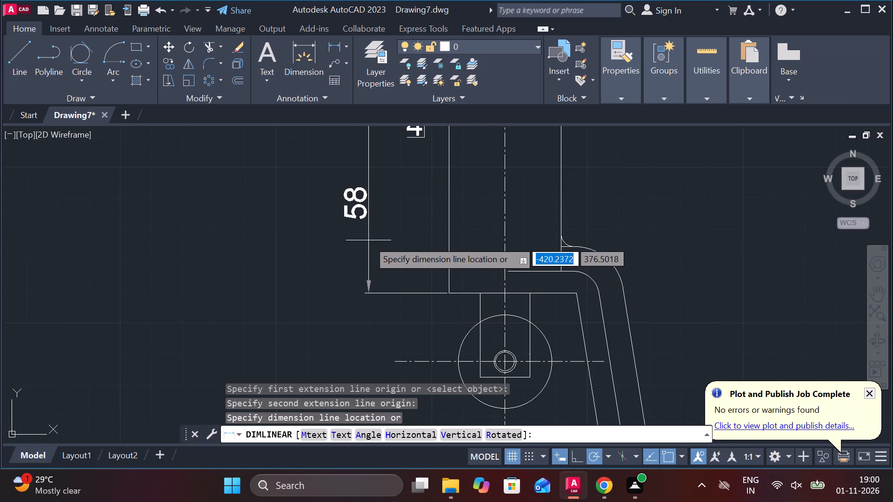
click(305, 206)
Dimension the vertical distance from the body's bottom edge to the upper roller's horizontal centre line, placed left of the roller.
middle_drag(346, 296, 377, 219)
middle_drag(417, 295, 415, 233)
key(space)
click(456, 153)
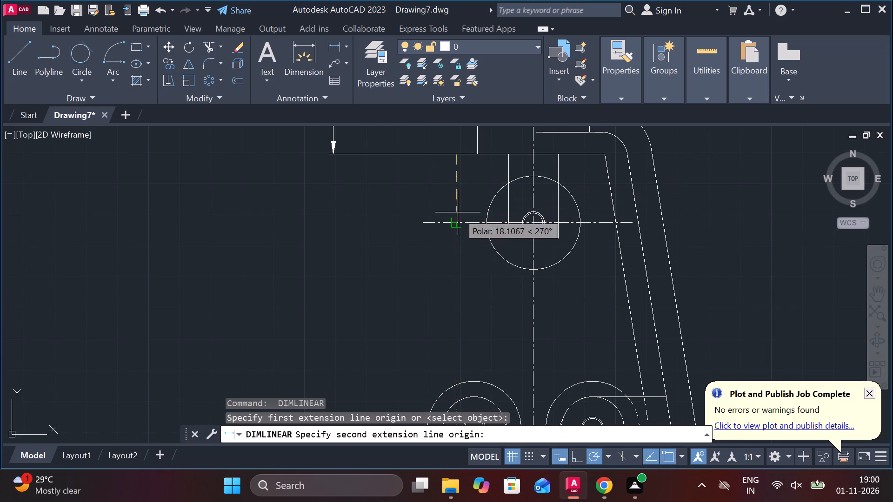
click(460, 223)
click(452, 199)
Dimension the vertical distance from the body's bottom edge to the lower rollers' centre line, in line with the body-length dimension.
scroll(458, 213, down, 1)
key(space)
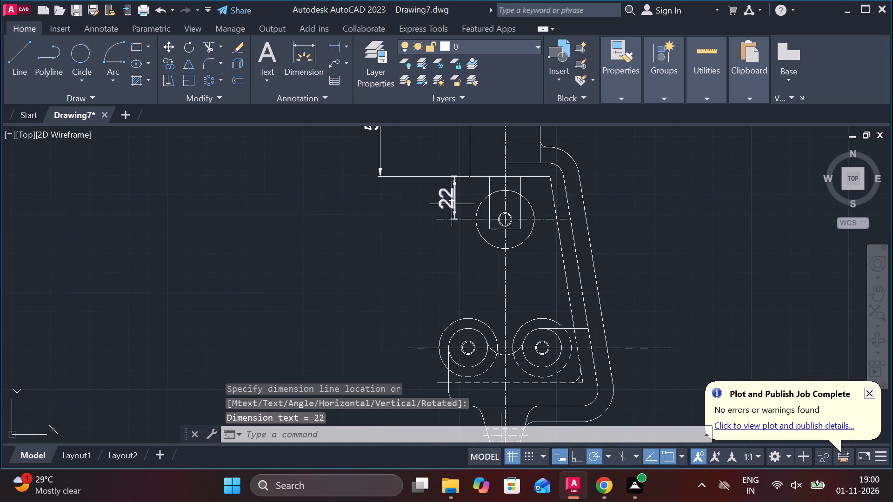
click(417, 182)
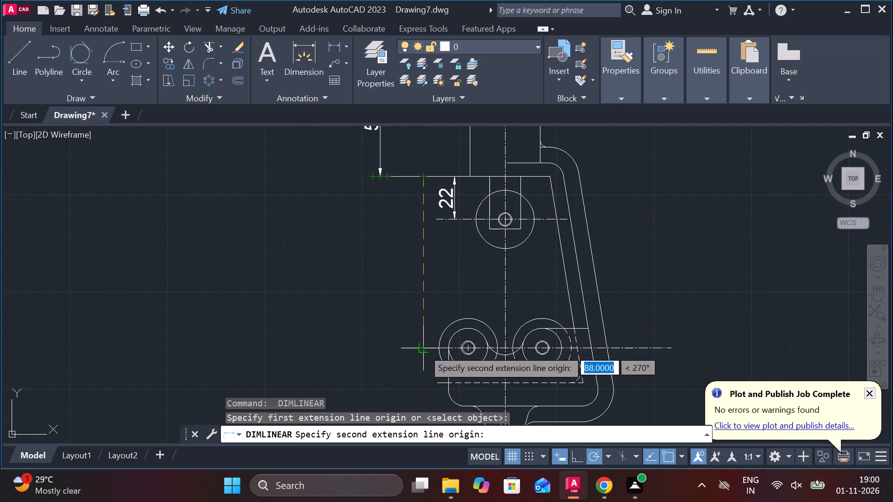
click(421, 351)
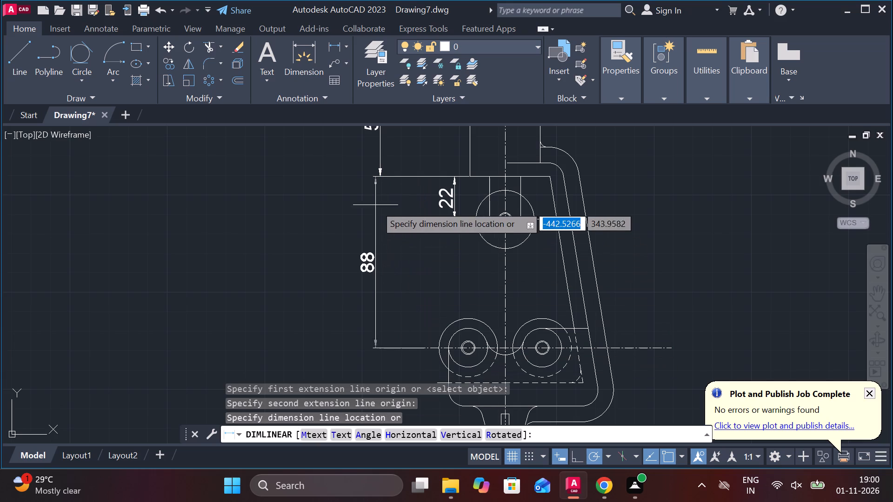
click(380, 183)
Dimension the vertical distance from the lower rollers' centre line to the dashed horizontal line, continuing the dimension chain.
middle_drag(458, 320, 480, 215)
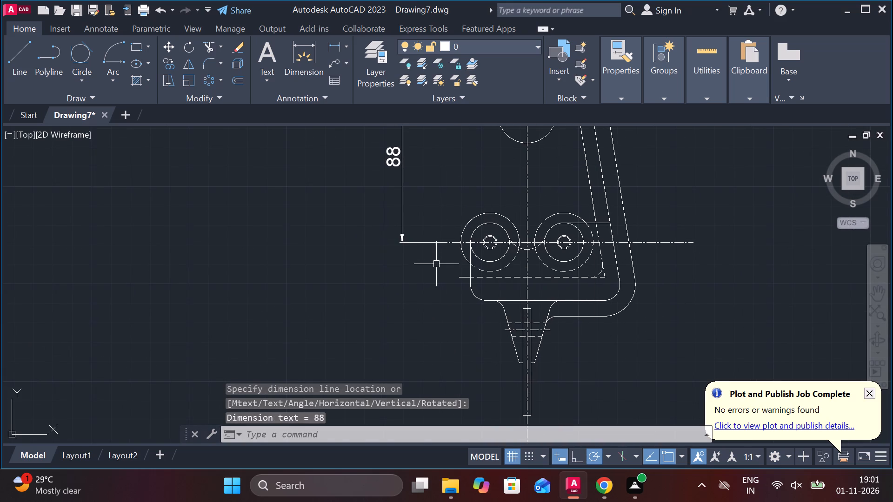
key(space)
scroll(435, 265, up, 1)
click(445, 232)
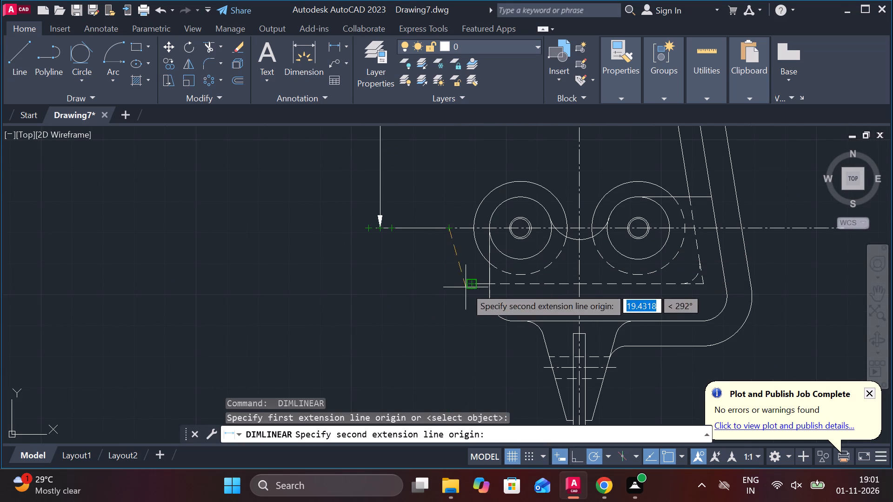
click(466, 287)
click(378, 235)
Dimension the distance from the dashed horizontal line to the frame's bottom edge, continuing the same dimension chain.
middle_drag(413, 298, 397, 268)
key(space)
click(438, 253)
click(540, 288)
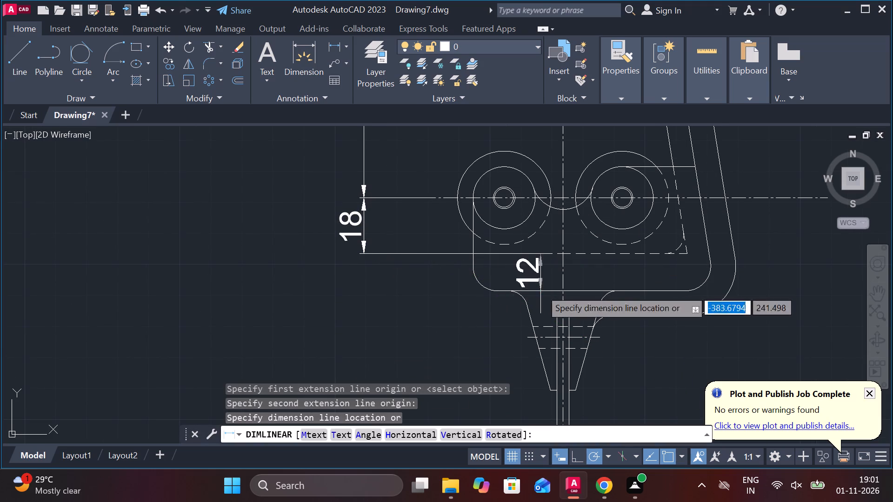
click(362, 256)
Dimension the taper's height from the frame's bottom edge to its lower end, continuing the same dimension chain.
middle_drag(417, 324, 412, 253)
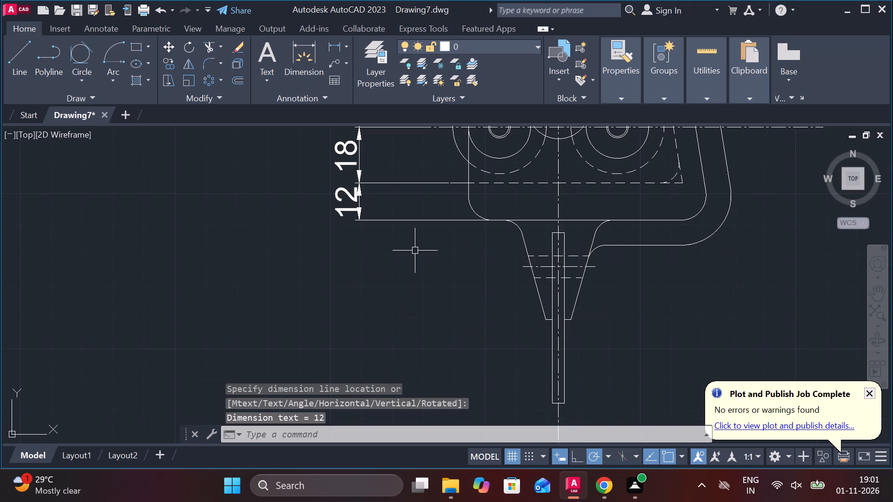
key(space)
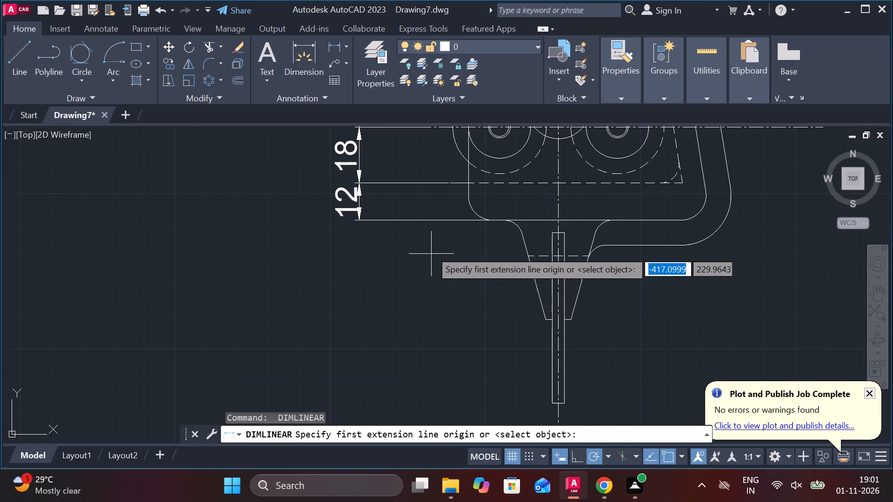
click(413, 224)
drag(537, 323, 529, 322)
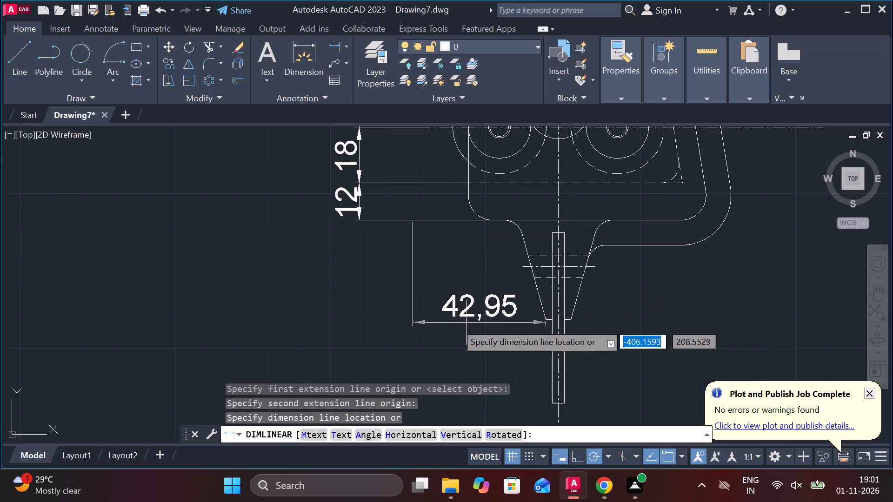
click(362, 222)
Dimension the vertical distance from the central rod's upper end to the taper's lower end, inside the taper-height dimension.
scroll(513, 294, up, 1)
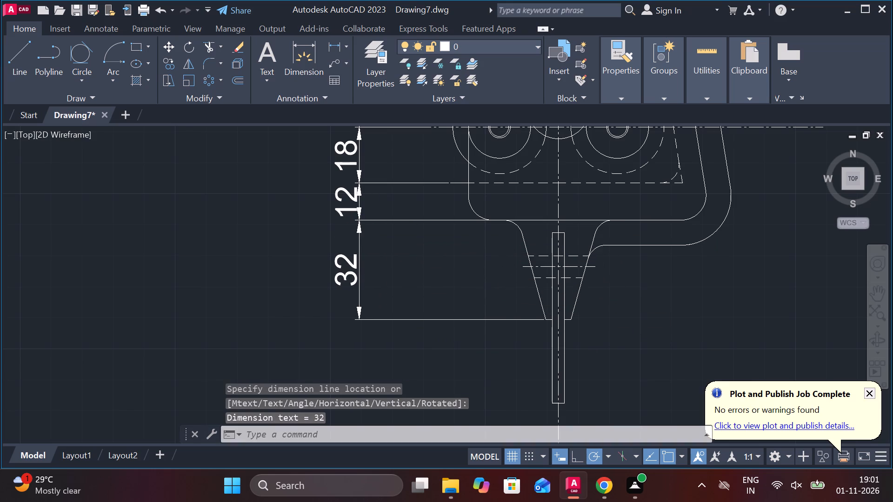
middle_click(513, 294)
key(space)
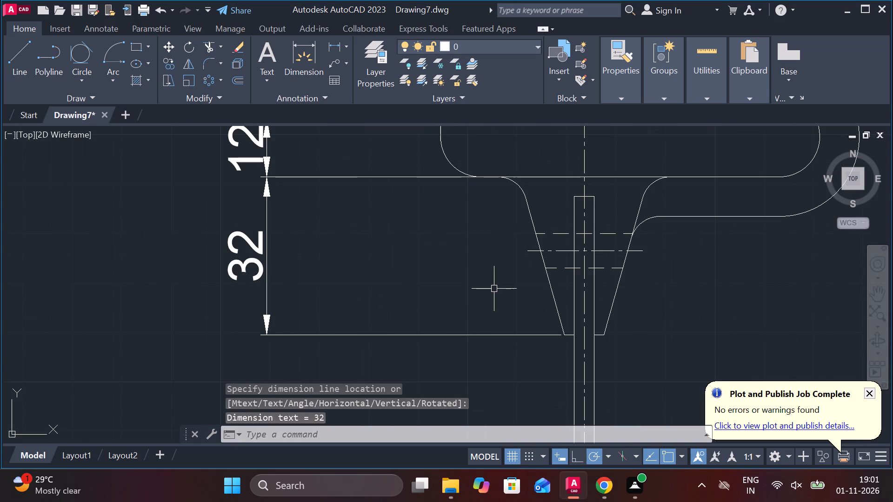
click(576, 204)
click(513, 330)
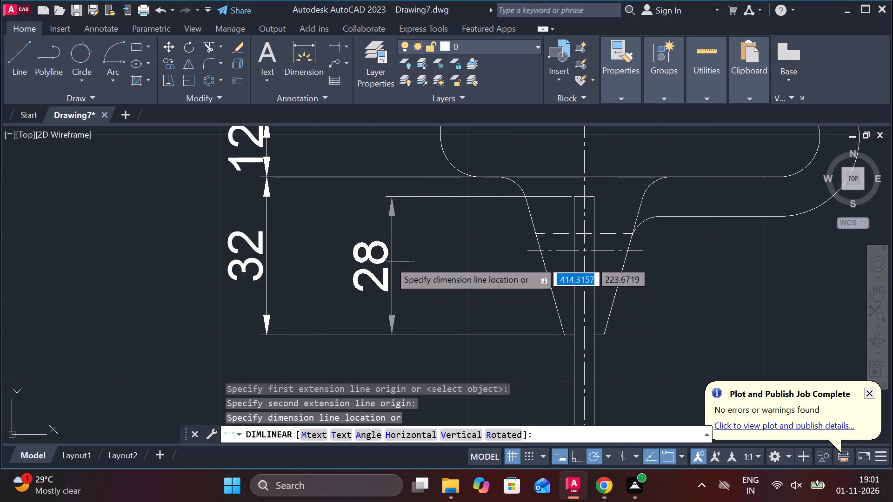
click(350, 247)
Dimension the vertical distance from the cross hole's centre line to the taper's lower end, nearest the taper.
key(space)
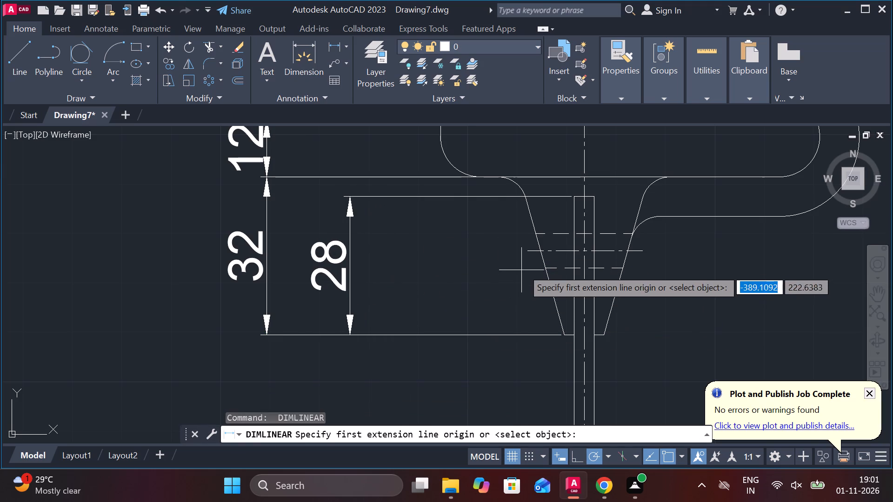
click(526, 253)
click(518, 332)
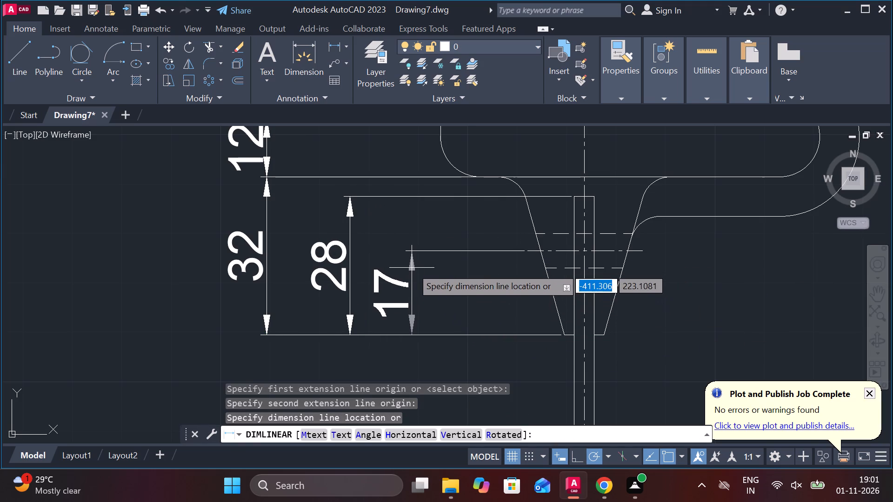
click(415, 268)
Dimension the width of the taper's lower end, placing the dimension just below it.
middle_drag(486, 361, 481, 361)
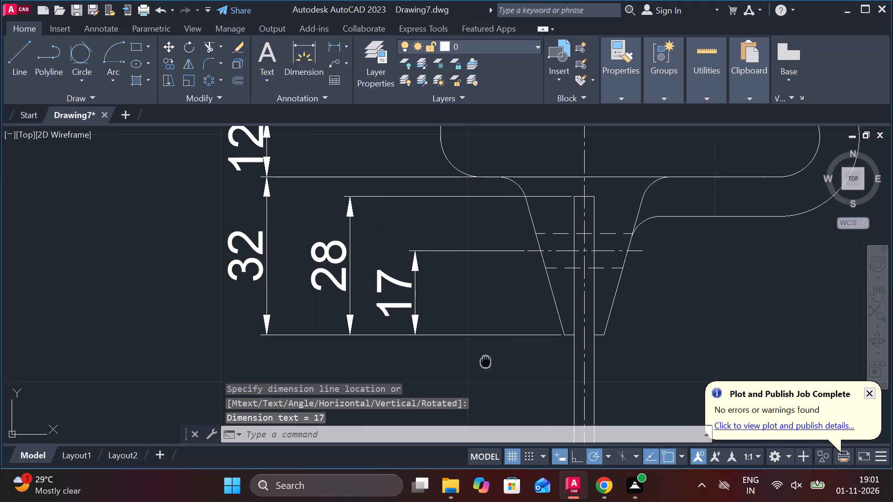
middle_drag(481, 361, 417, 301)
key(space)
click(496, 277)
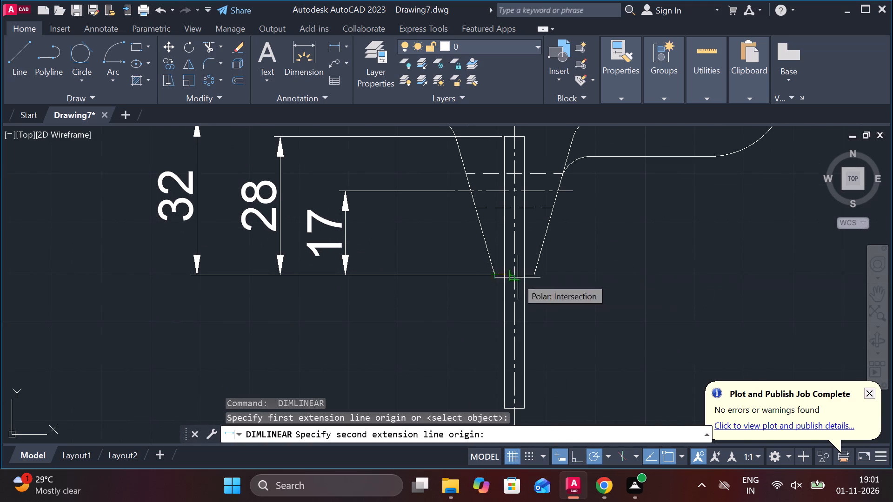
click(534, 277)
click(592, 324)
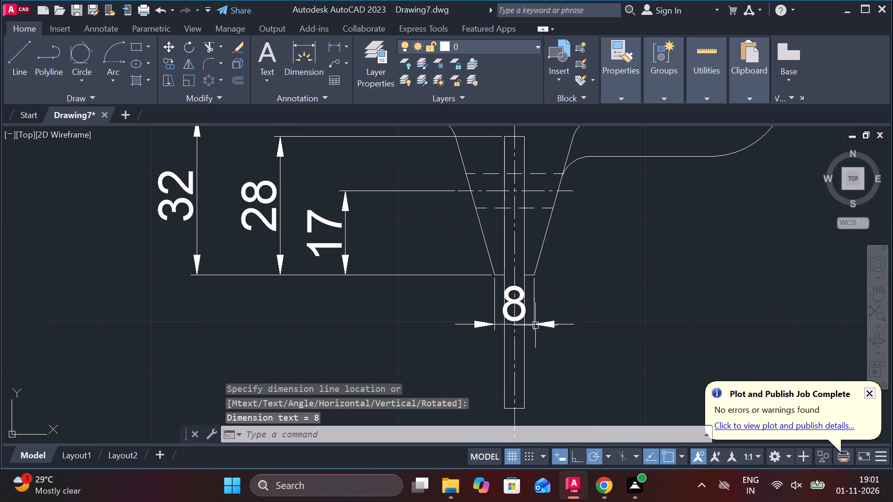
Move the text of the taper-end width dimension outside the extension lines, clear of the rod.
click(523, 305)
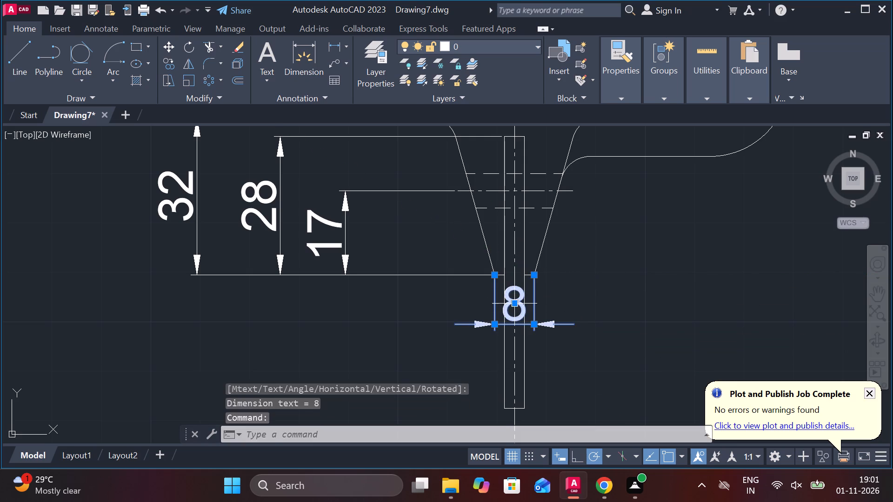
click(513, 304)
click(580, 306)
key(Escape)
Add a diameter symbol before the value of the taper-end width dimension.
double_click(593, 288)
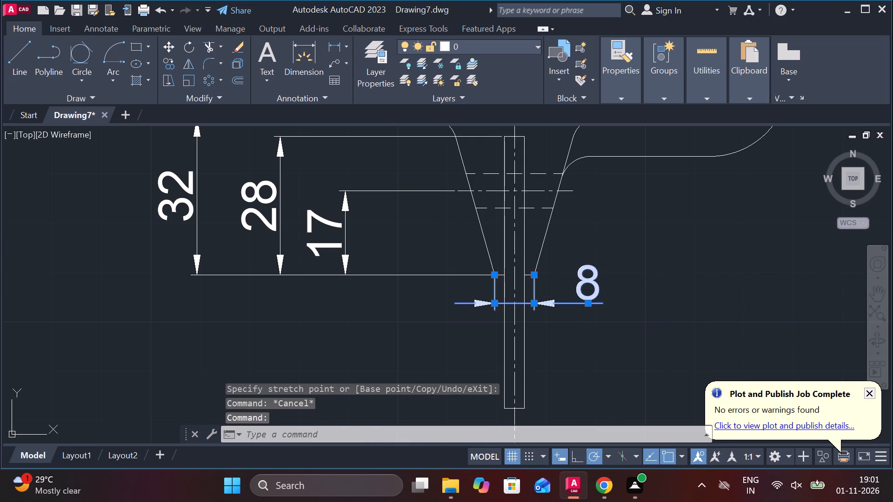
click(605, 86)
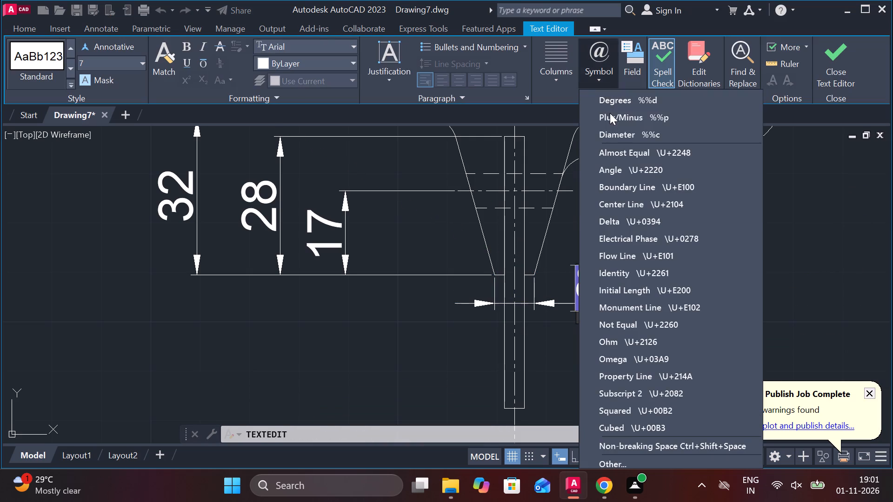
click(618, 128)
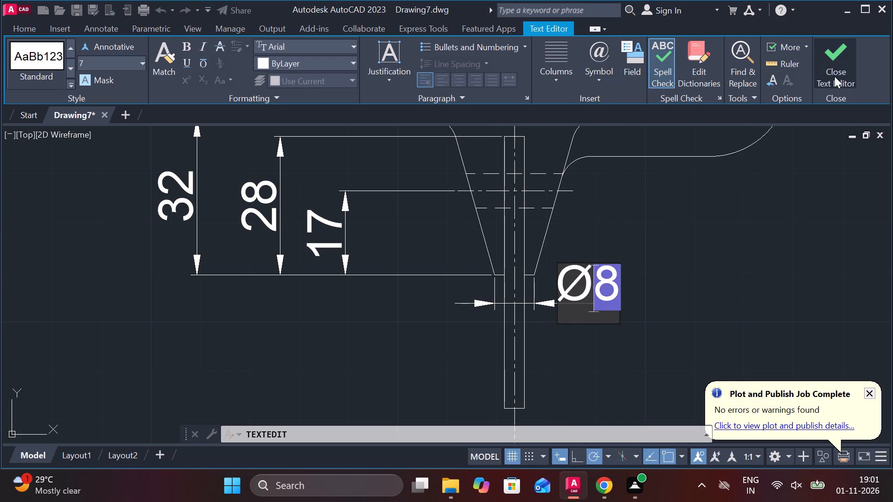
click(834, 76)
key(Escape)
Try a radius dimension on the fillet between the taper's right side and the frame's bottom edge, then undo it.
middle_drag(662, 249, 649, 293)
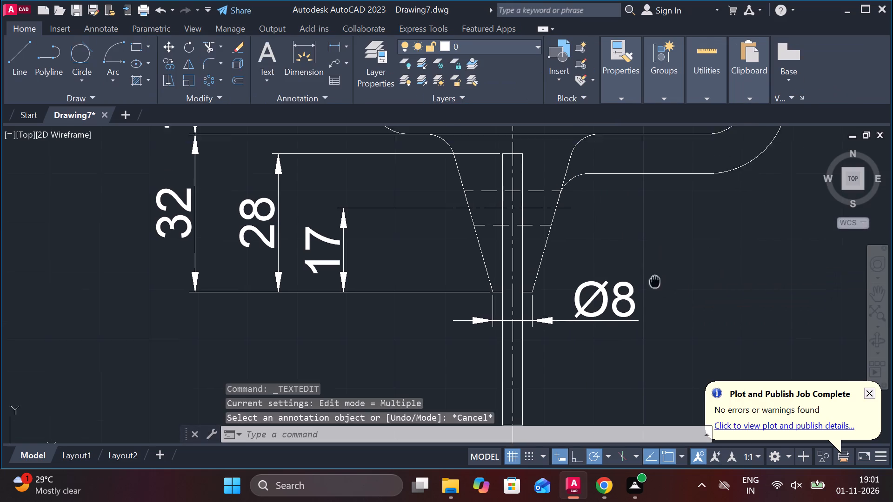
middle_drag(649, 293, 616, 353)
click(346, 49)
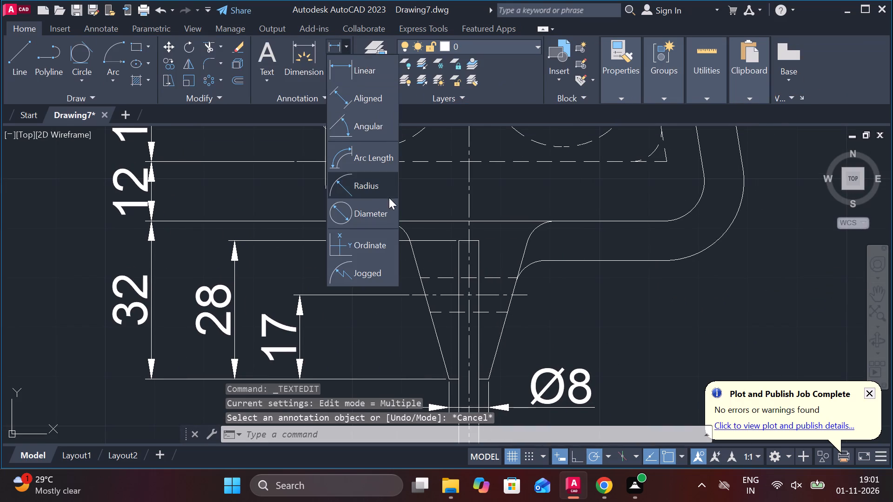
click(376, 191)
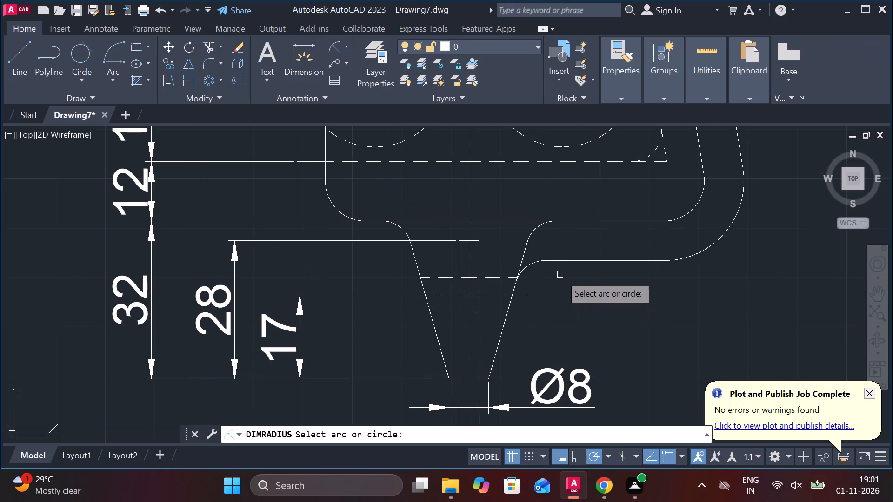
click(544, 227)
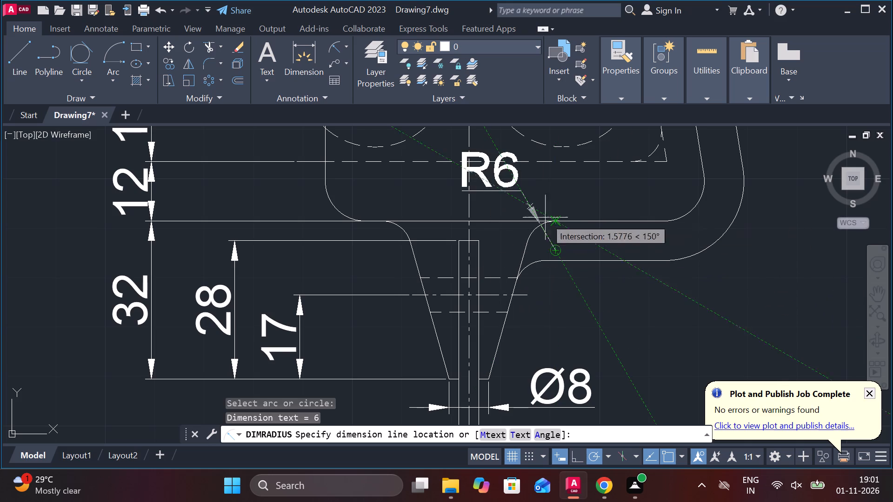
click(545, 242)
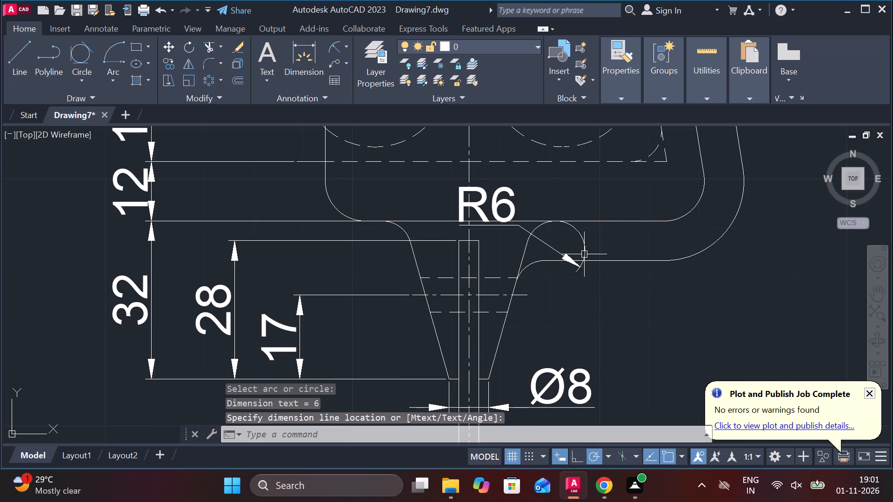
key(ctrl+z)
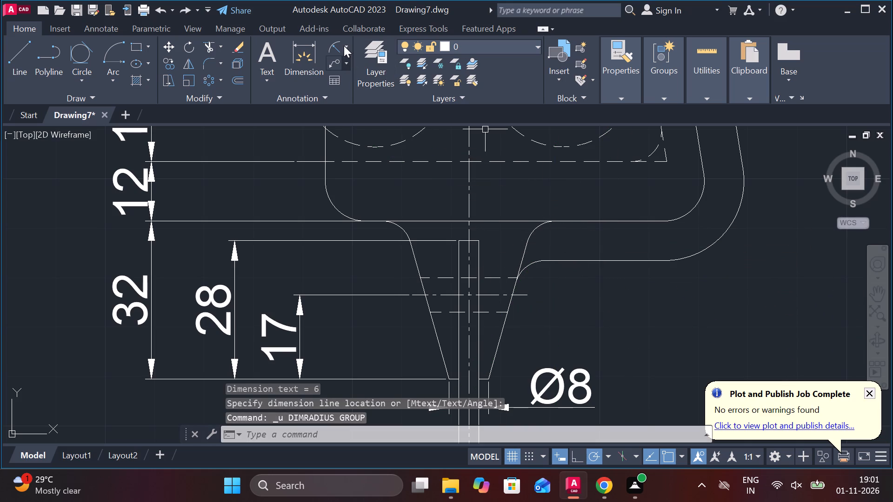
Dimension the radius of the frame's lower-left corner, placing the text outside the frame.
click(337, 46)
middle_drag(417, 192, 439, 241)
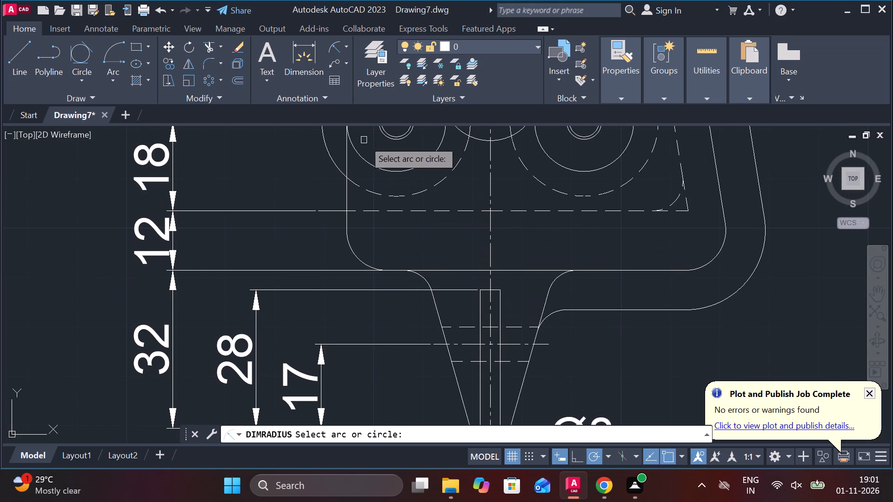
click(354, 258)
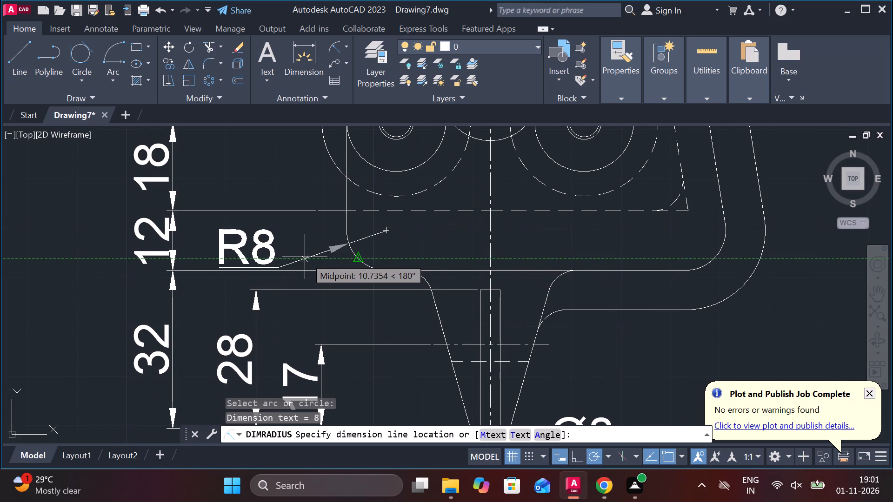
click(301, 247)
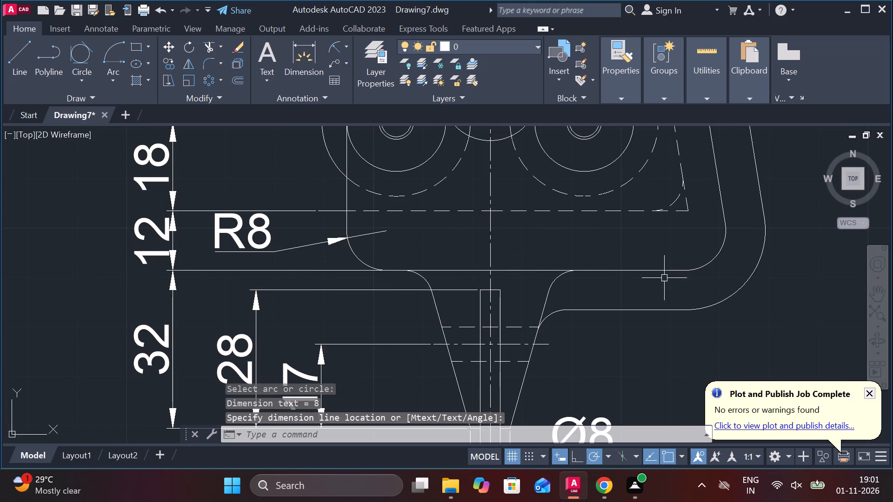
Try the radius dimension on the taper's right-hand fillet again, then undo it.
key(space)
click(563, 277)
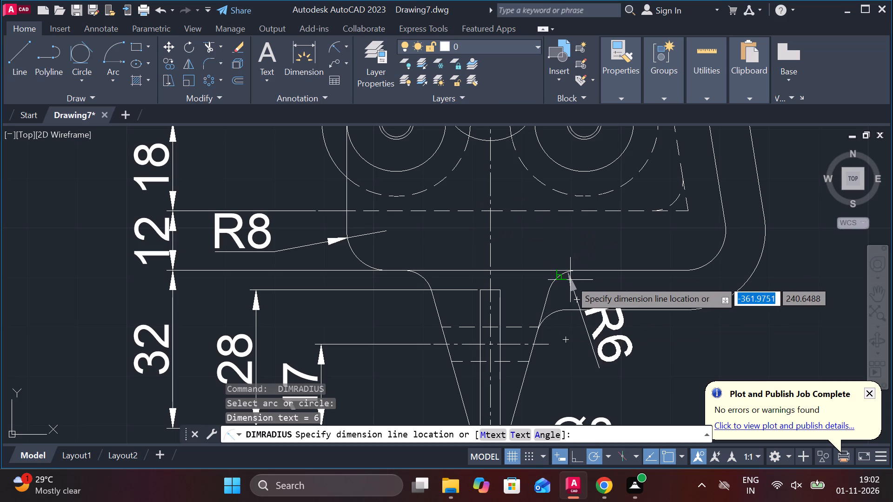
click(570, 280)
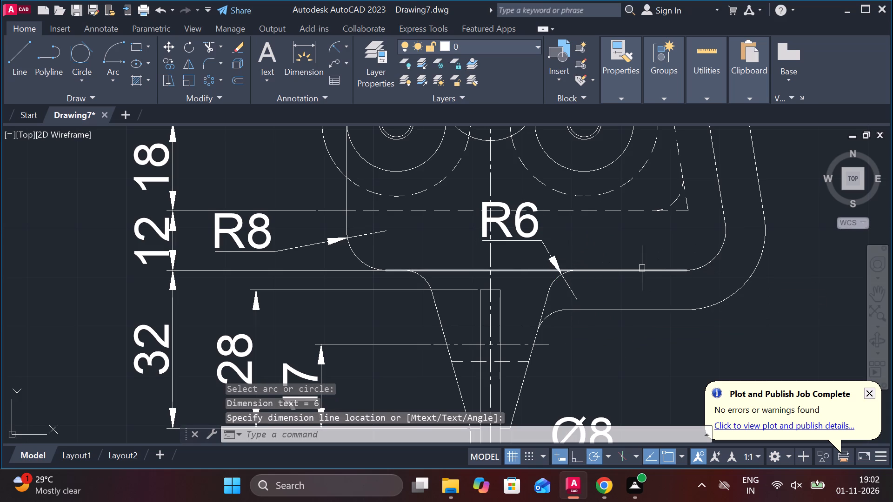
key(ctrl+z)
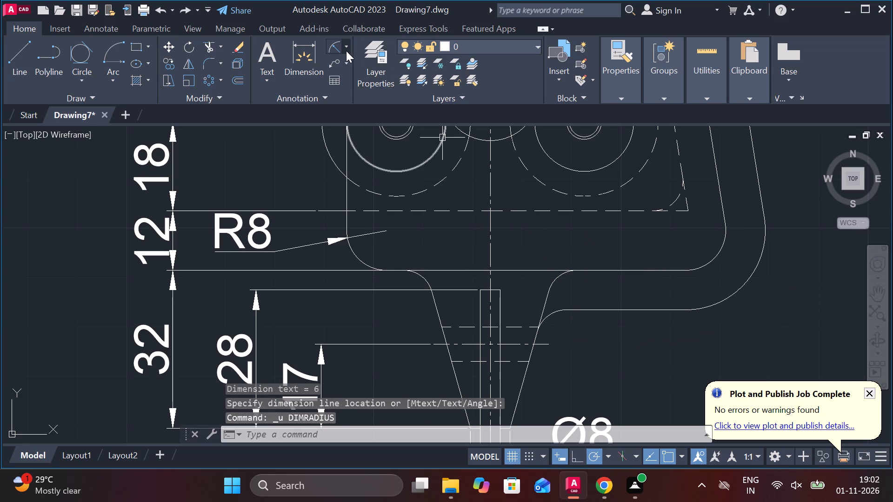
Dimension the horizontal distance from the vertical centre line to the dashed outline's lower-right corner, just above the frame's bottom edge.
middle_drag(488, 242, 461, 238)
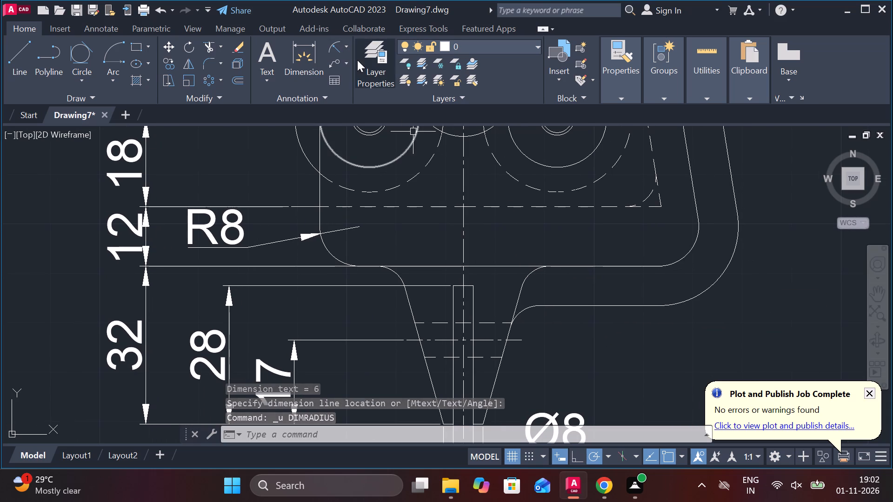
click(351, 43)
click(356, 69)
middle_drag(482, 255, 484, 271)
click(462, 227)
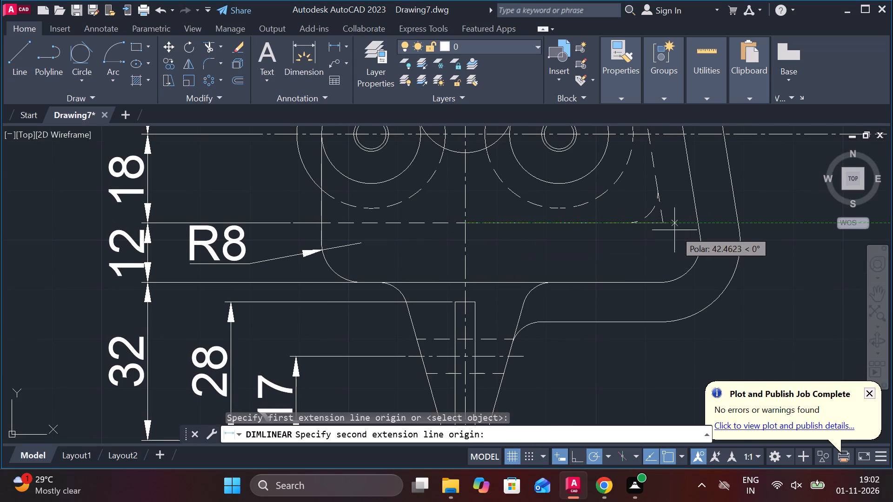
click(669, 228)
middle_drag(659, 259, 652, 233)
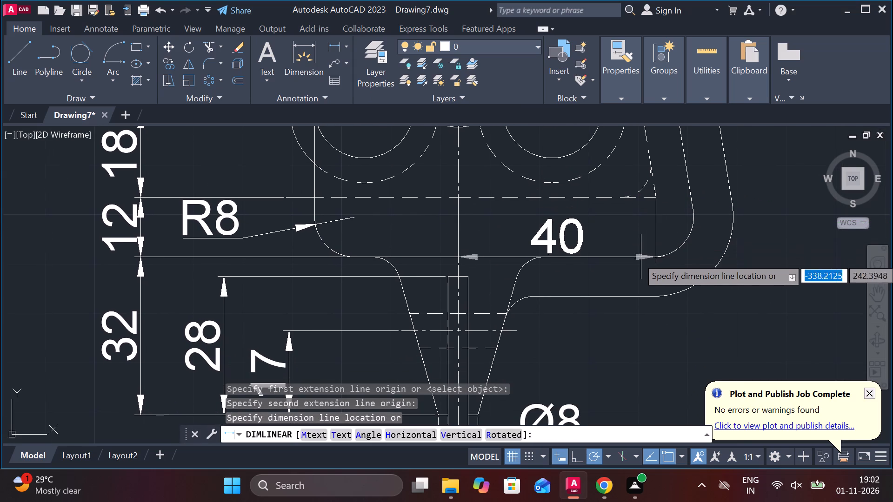
click(611, 244)
Dimension the horizontal centre-to-centre distance between the two lower rollers, placing the dimension above them.
middle_drag(675, 265, 640, 319)
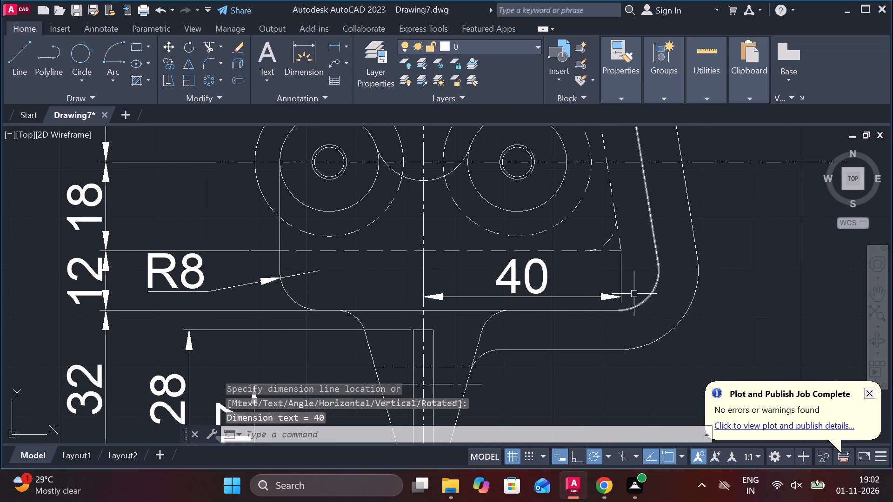
middle_drag(620, 299, 639, 361)
key(space)
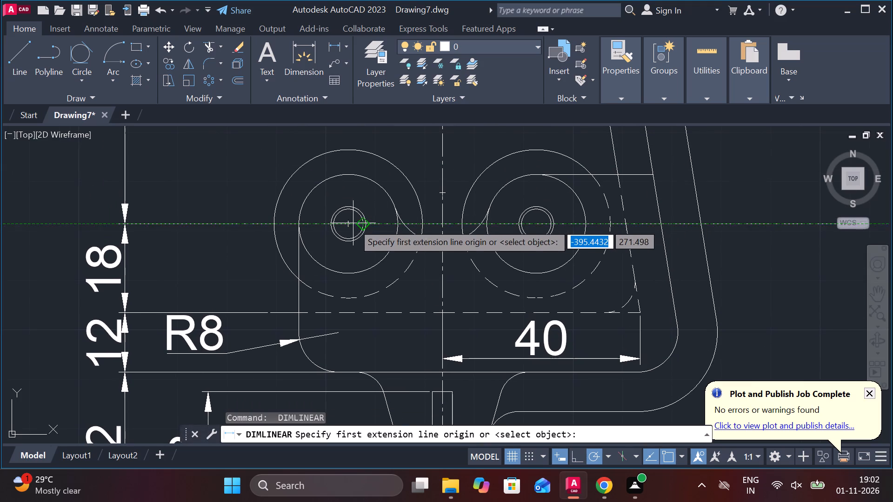
click(349, 224)
click(535, 223)
middle_drag(526, 186, 530, 285)
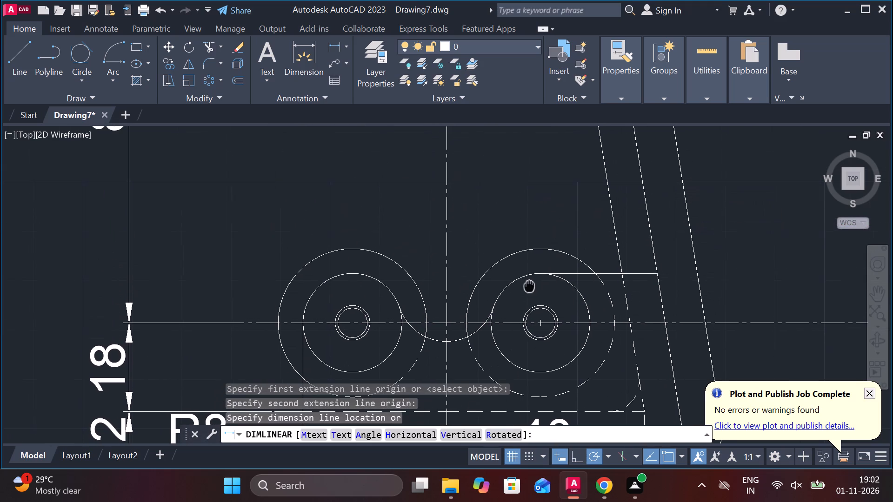
click(523, 205)
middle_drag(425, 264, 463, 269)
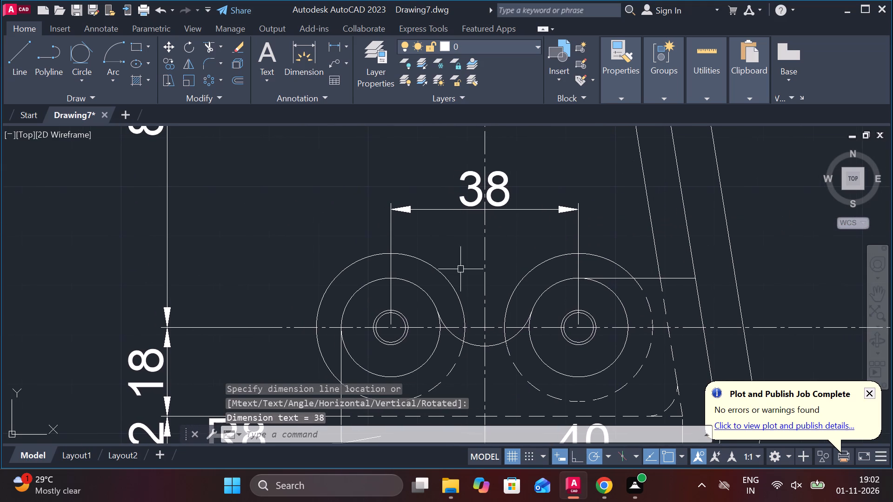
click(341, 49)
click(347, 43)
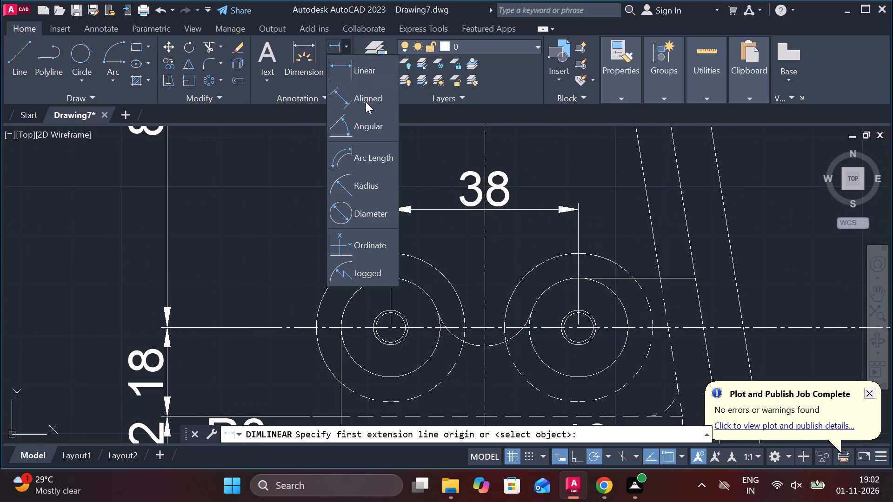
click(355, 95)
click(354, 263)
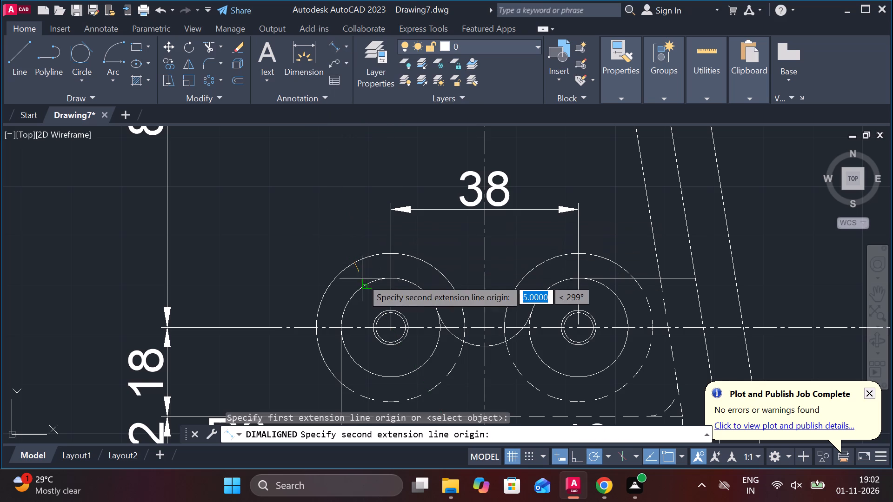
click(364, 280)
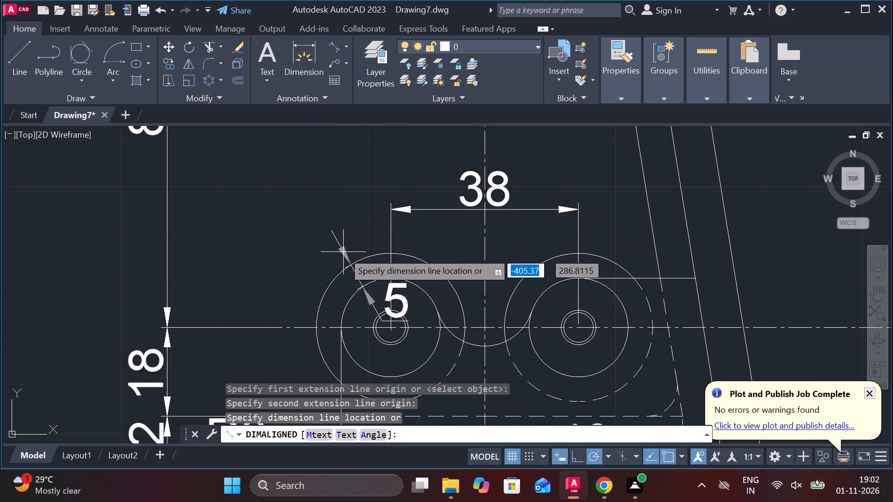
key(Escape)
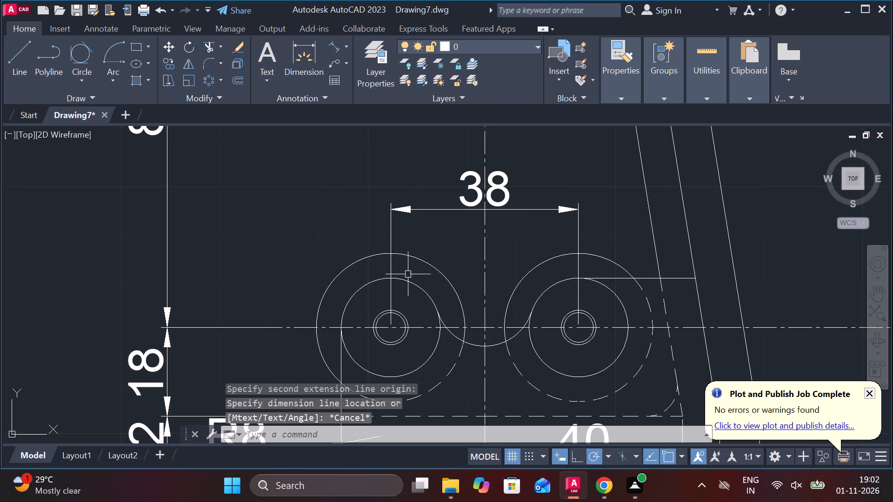
Add a radius dimension to the arc joining the two lower rollers, placing its text below, beside the vertical centre line.
middle_drag(430, 280, 453, 258)
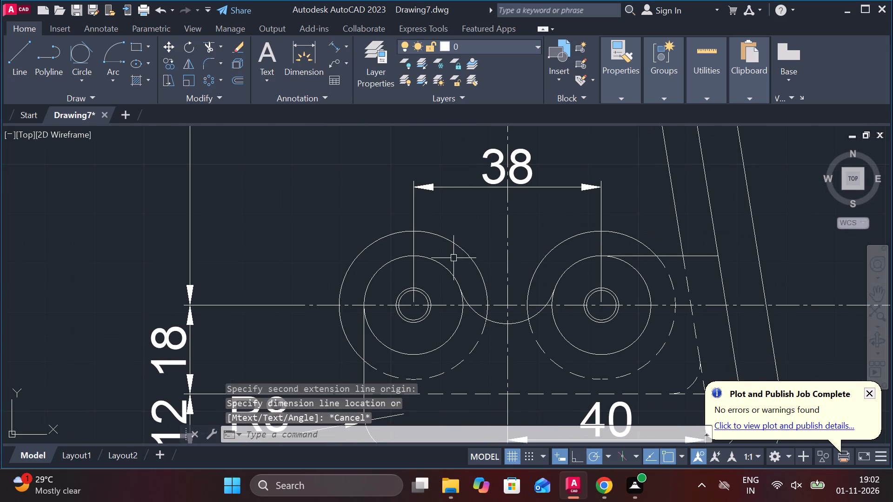
key(space)
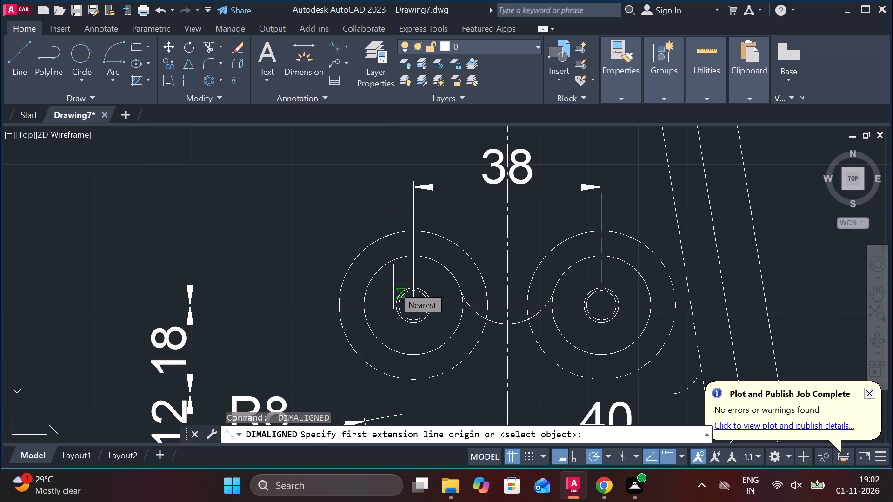
key(Escape)
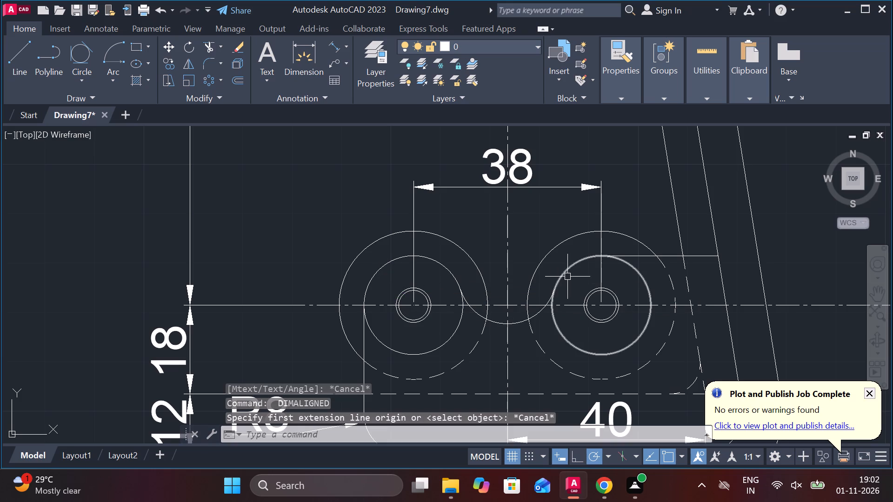
middle_drag(584, 286, 563, 250)
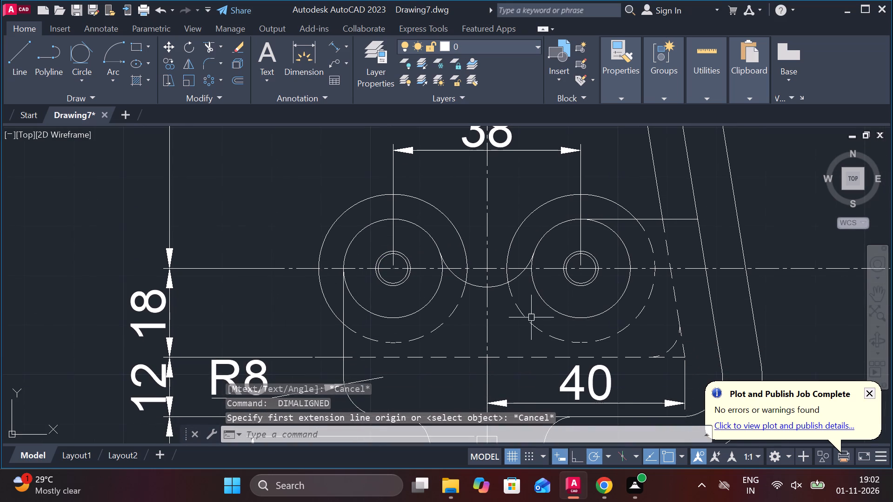
key(space)
click(345, 43)
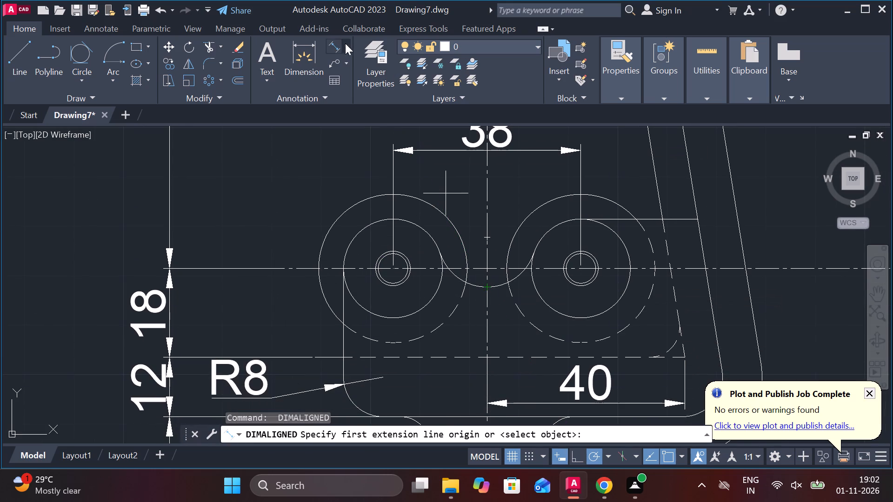
click(367, 180)
click(471, 289)
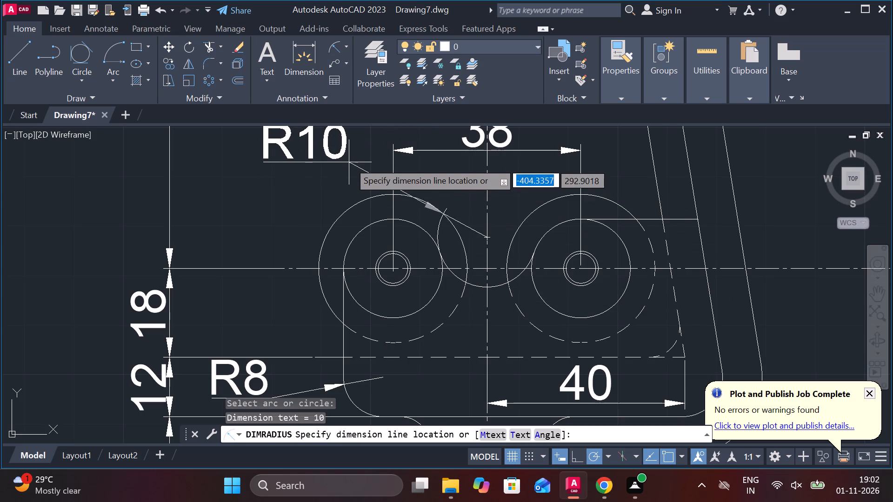
middle_drag(453, 333, 462, 265)
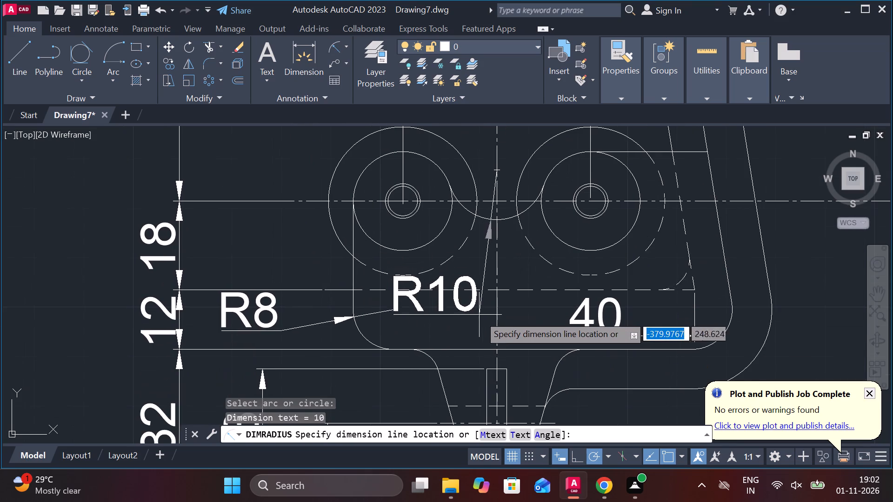
click(480, 335)
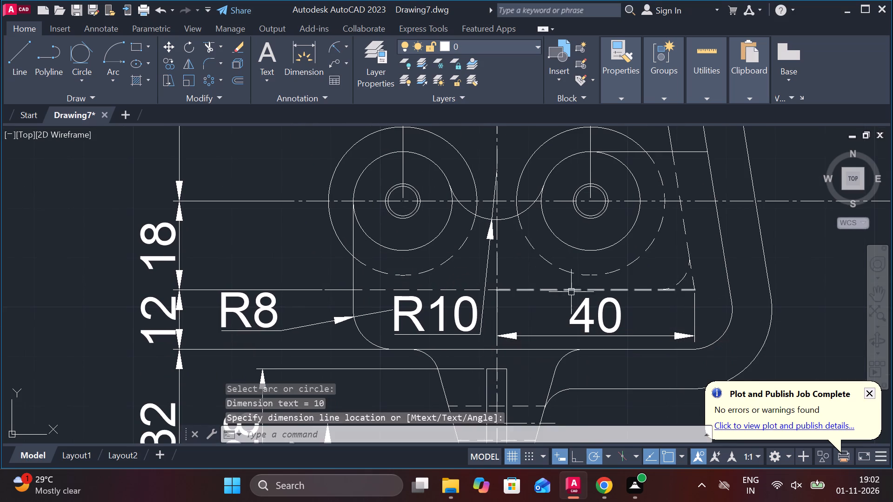
Add an aligned dimension for the frame's wall thickness between the inner and outer arcs at its lower-right corner.
scroll(569, 291, down, 1)
middle_drag(592, 294, 514, 278)
middle_drag(516, 271, 420, 229)
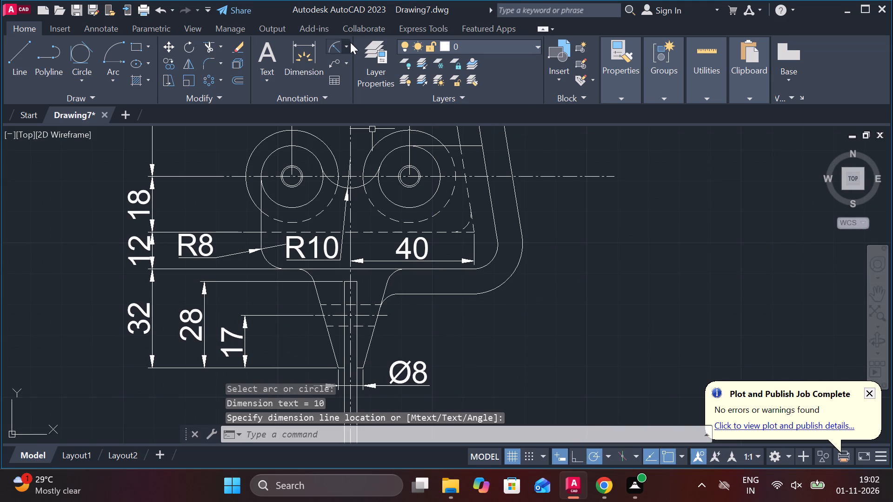
click(348, 39)
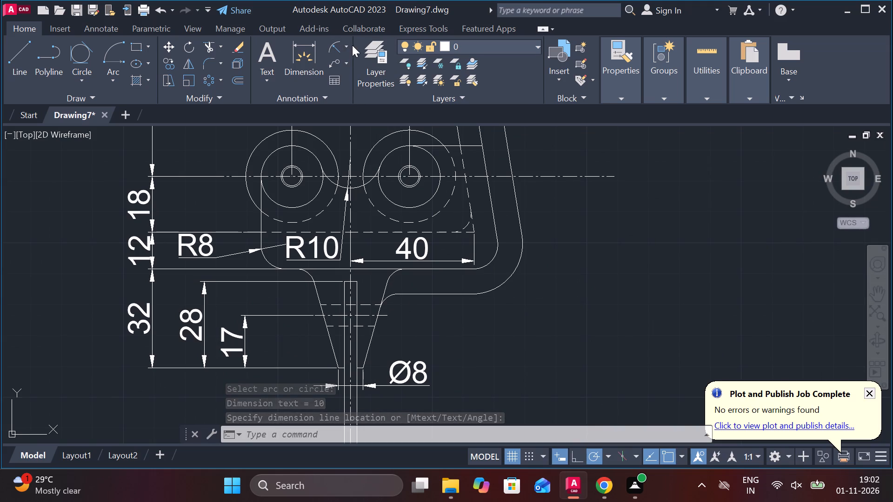
click(344, 50)
click(363, 106)
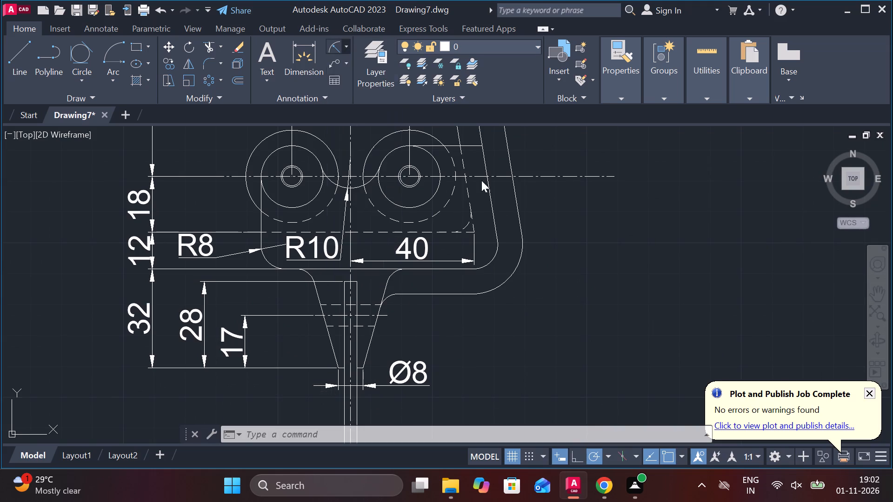
scroll(547, 284, up, 2)
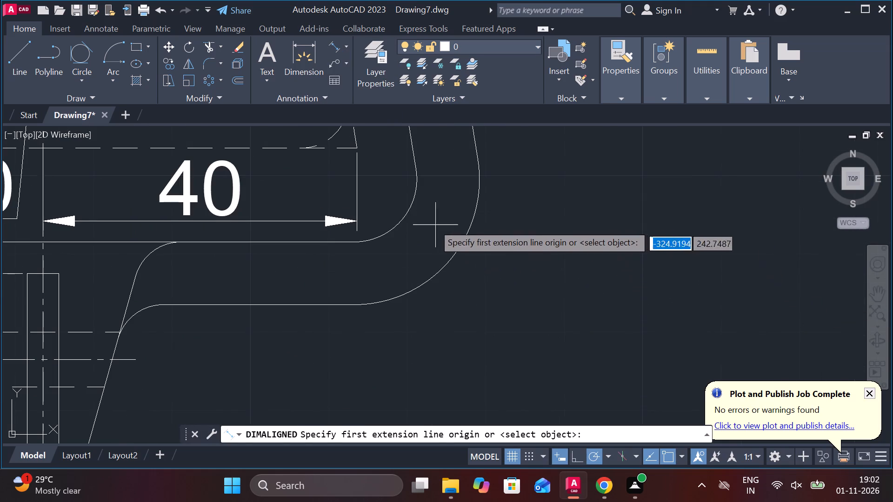
click(408, 215)
click(455, 244)
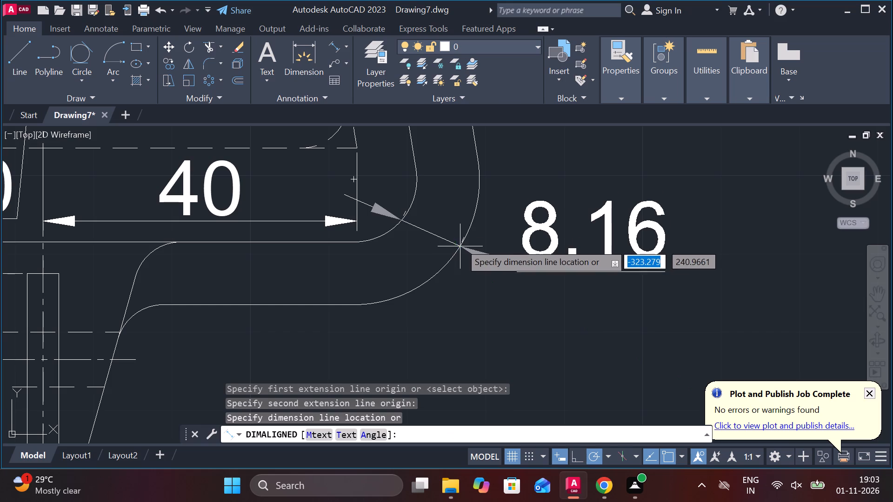
key(Escape)
key(space)
click(402, 213)
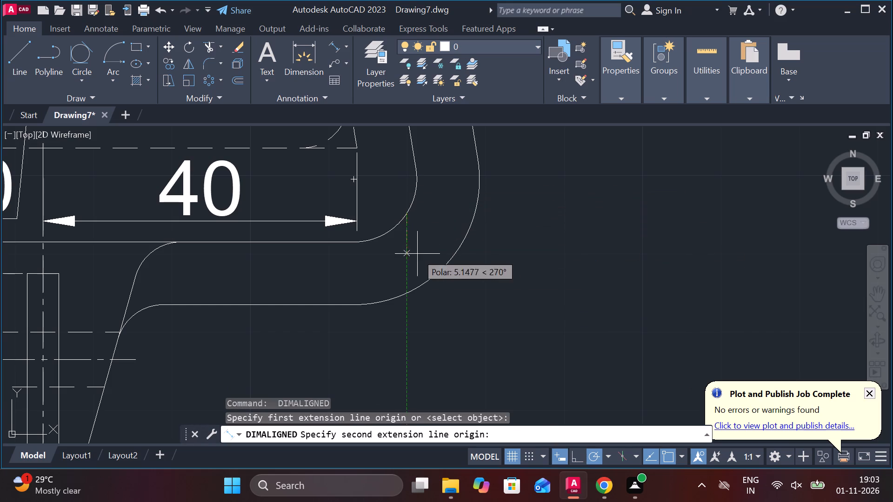
click(460, 250)
click(460, 250)
Add an aligned dimension across the gap between the dashed sloping line and the frame's inner edge, near the right-hand lower roller.
scroll(499, 268, down, 1)
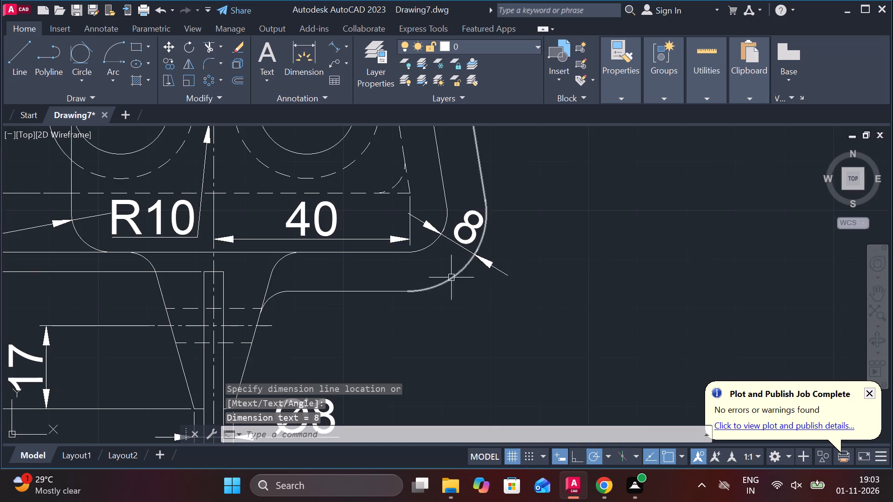
middle_drag(451, 277, 477, 300)
middle_drag(459, 196, 467, 278)
key(space)
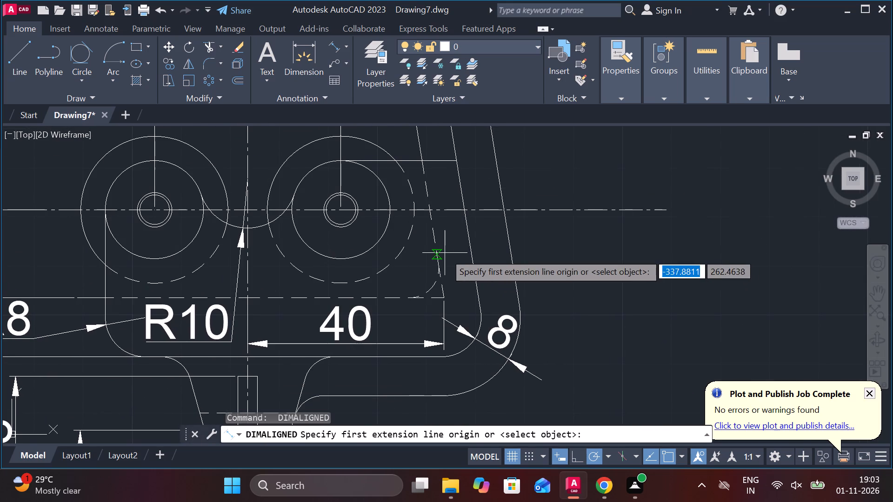
click(445, 253)
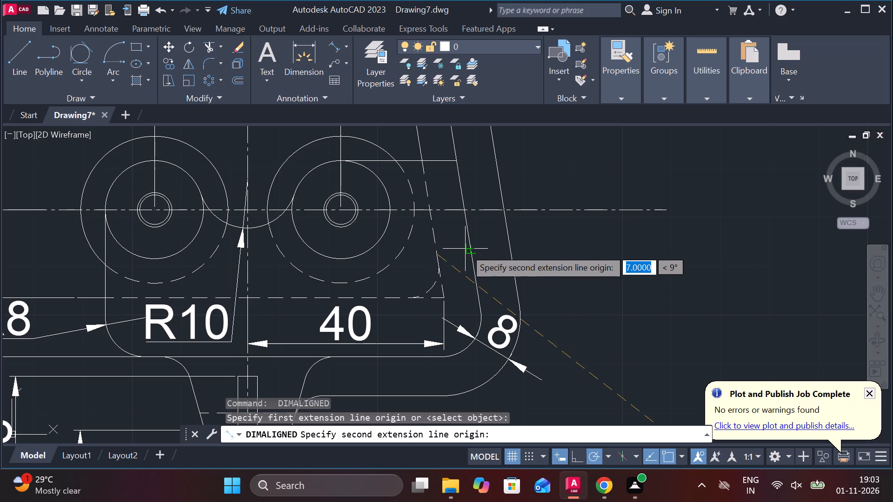
click(471, 244)
click(471, 244)
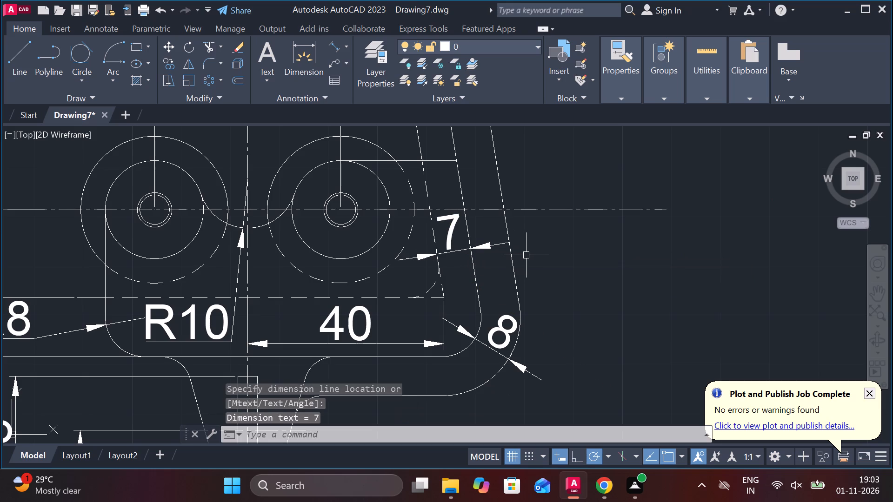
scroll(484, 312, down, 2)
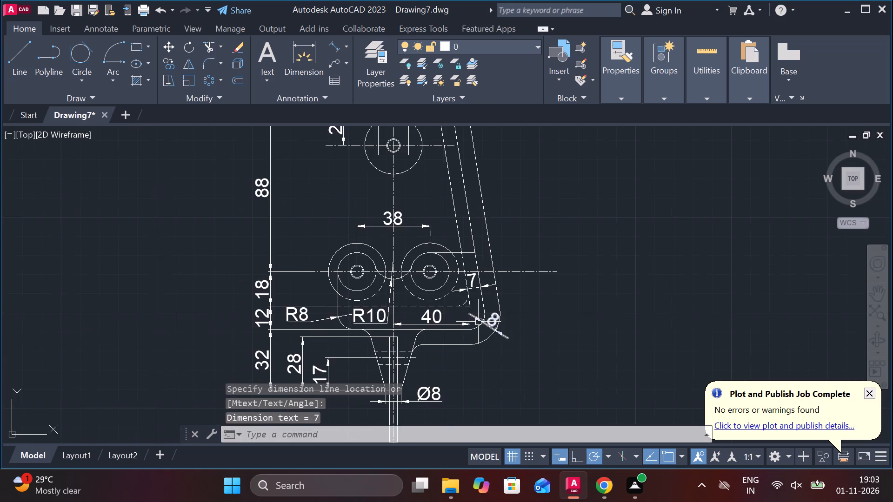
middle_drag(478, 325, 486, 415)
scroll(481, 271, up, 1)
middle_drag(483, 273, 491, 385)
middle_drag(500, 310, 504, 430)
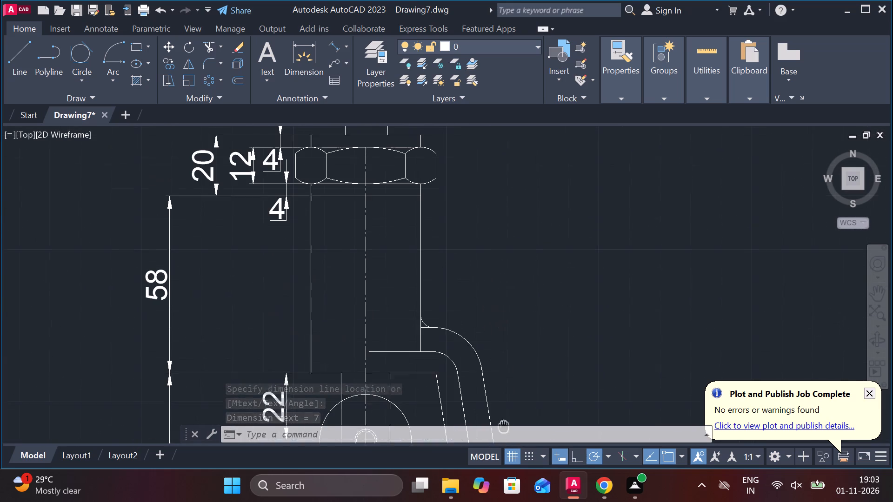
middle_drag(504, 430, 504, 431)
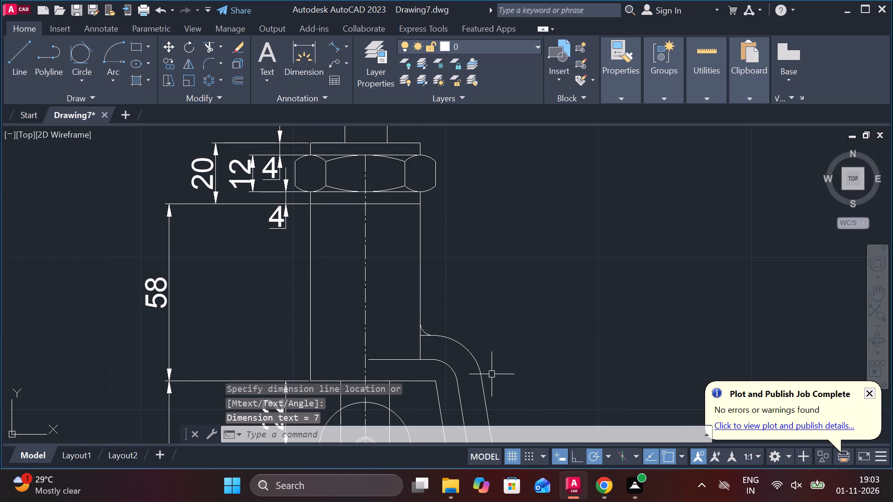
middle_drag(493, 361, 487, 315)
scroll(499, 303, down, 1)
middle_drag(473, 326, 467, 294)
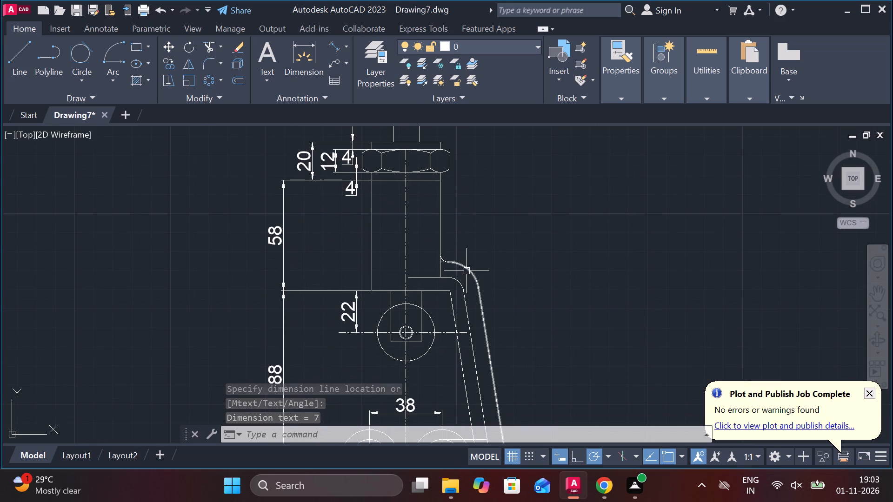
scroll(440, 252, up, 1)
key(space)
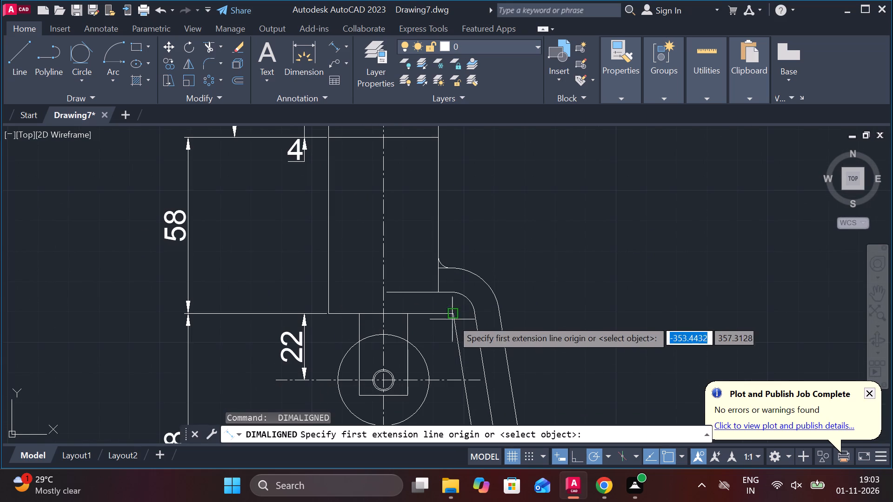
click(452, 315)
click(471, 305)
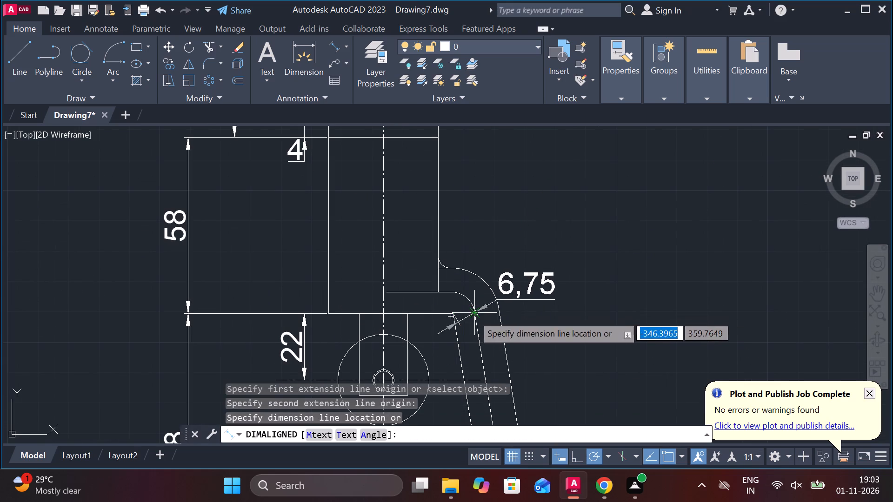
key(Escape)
Add an aligned dimension between the inner sloping line and the frame's inner edge, just below the upper bend.
key(space)
click(464, 346)
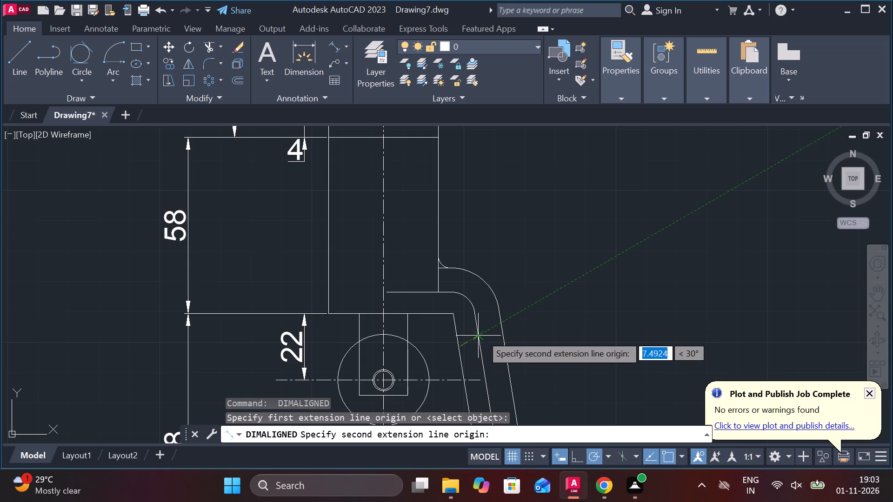
click(481, 346)
click(481, 346)
Add an aligned dimension for the frame's wall thickness where the upper bend meets the sloping arm.
key(space)
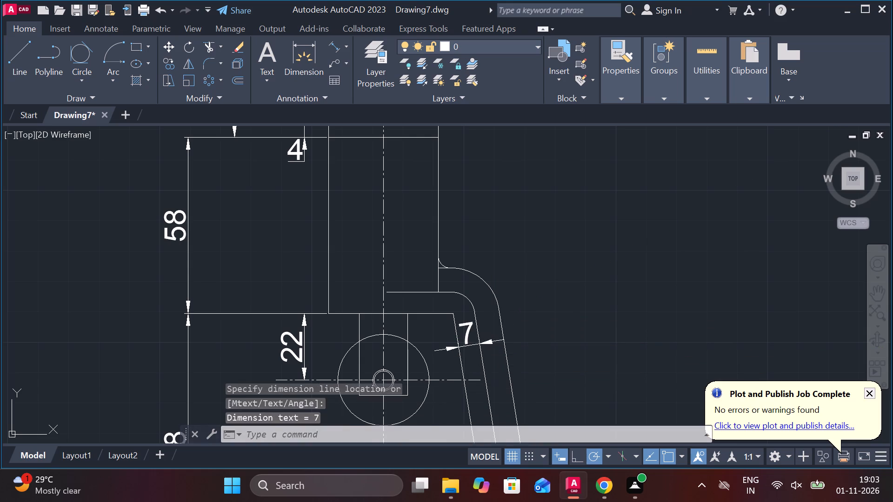
click(478, 310)
click(500, 310)
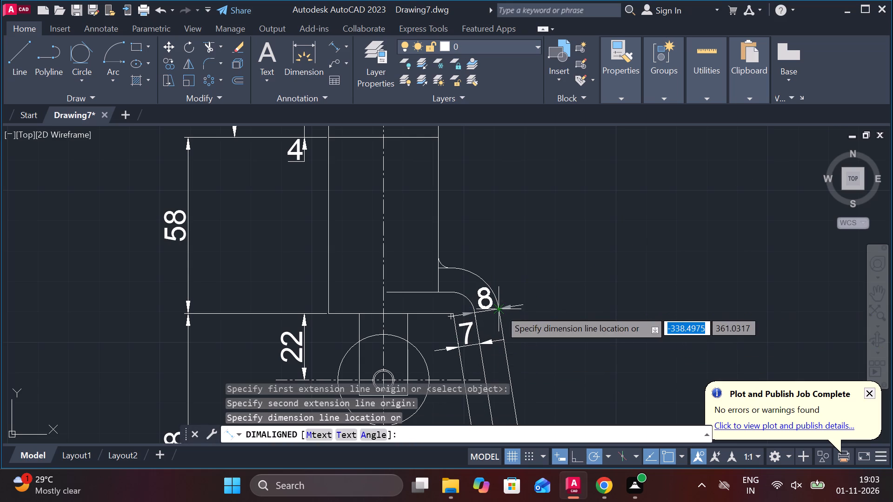
click(500, 310)
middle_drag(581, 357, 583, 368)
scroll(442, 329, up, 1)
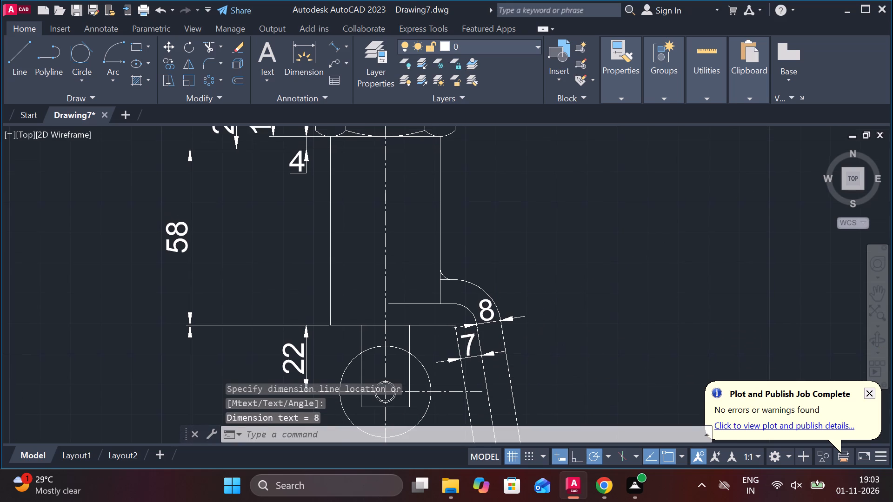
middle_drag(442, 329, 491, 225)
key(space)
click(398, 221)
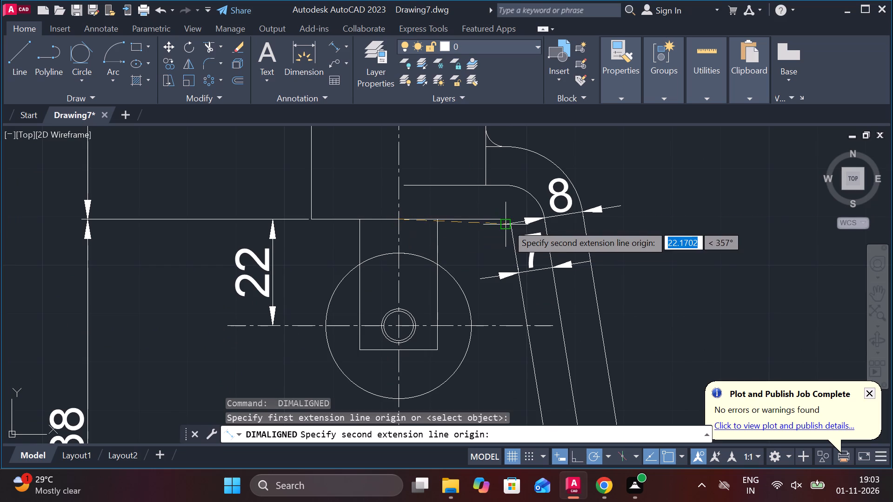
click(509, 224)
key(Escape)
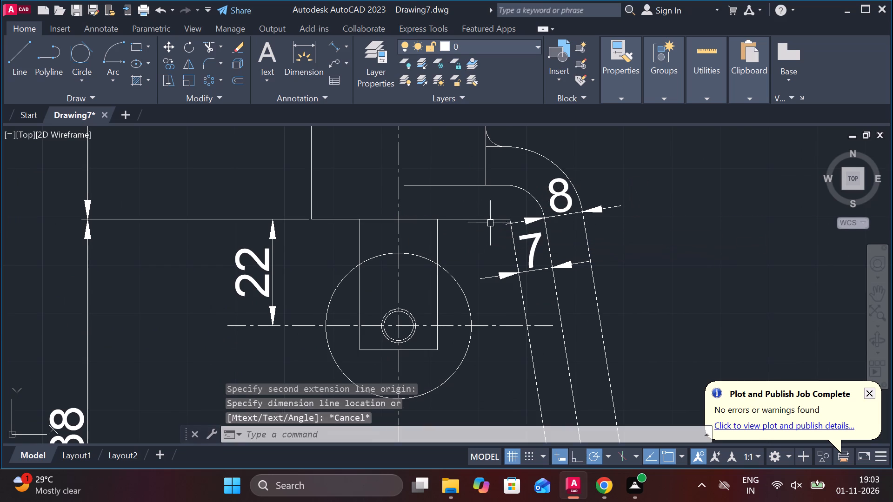
Dimension the horizontal distance from the inner sloping line's top corner to the vertical centre line, placing it just above the upper roller's centre.
key(space)
click(506, 217)
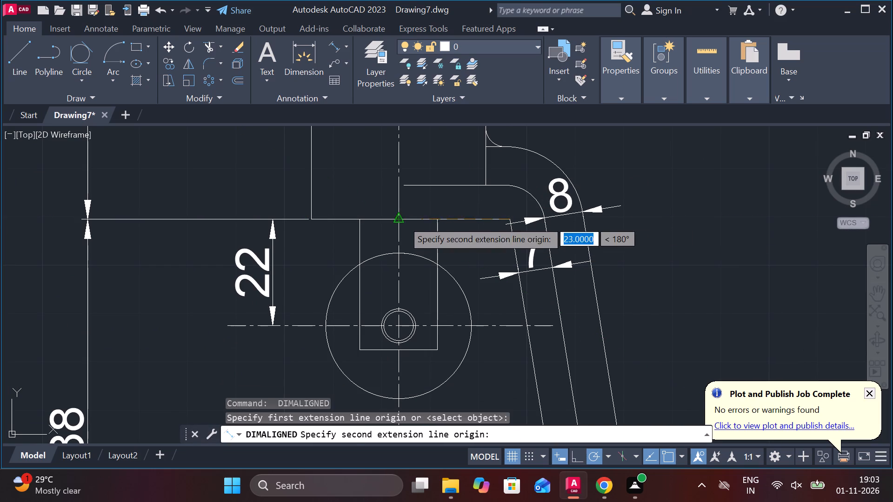
click(403, 220)
click(411, 291)
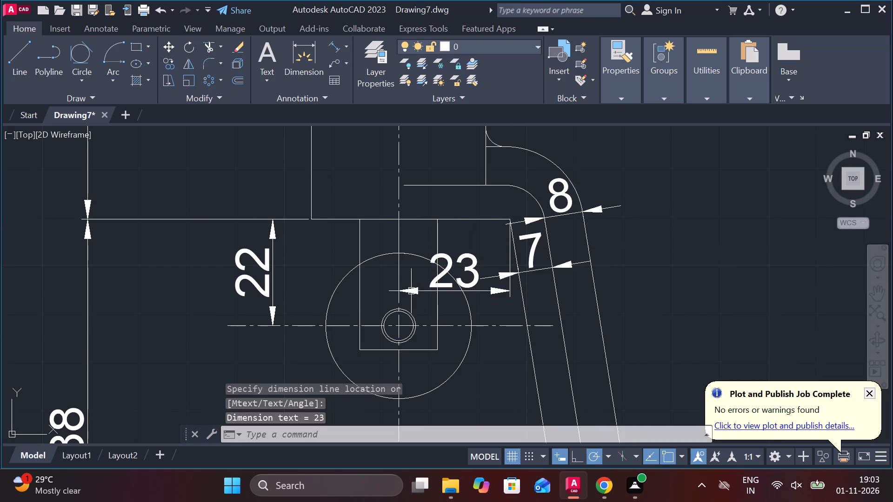
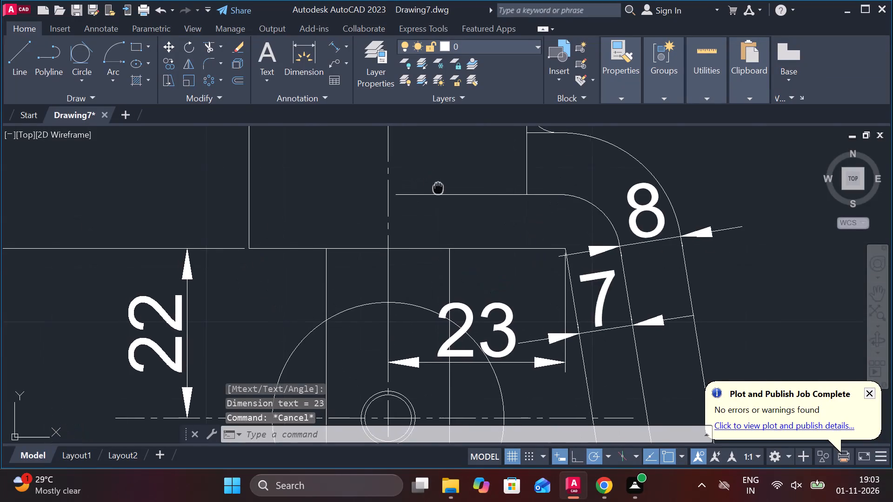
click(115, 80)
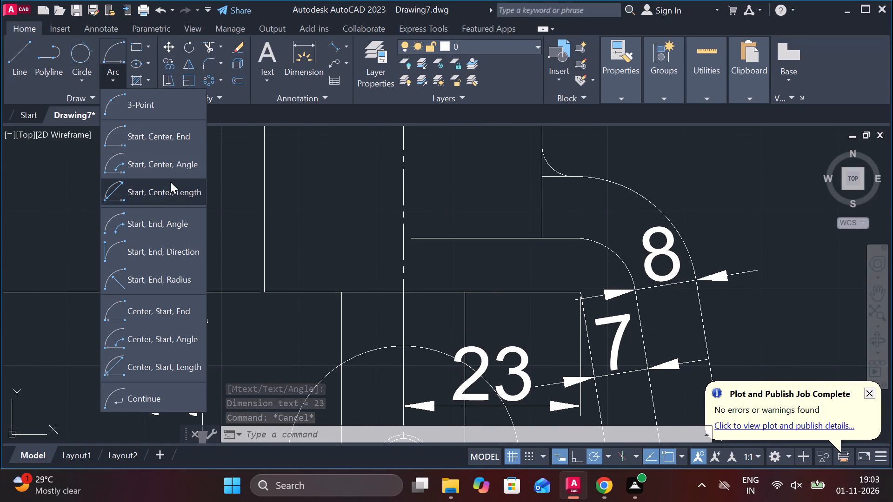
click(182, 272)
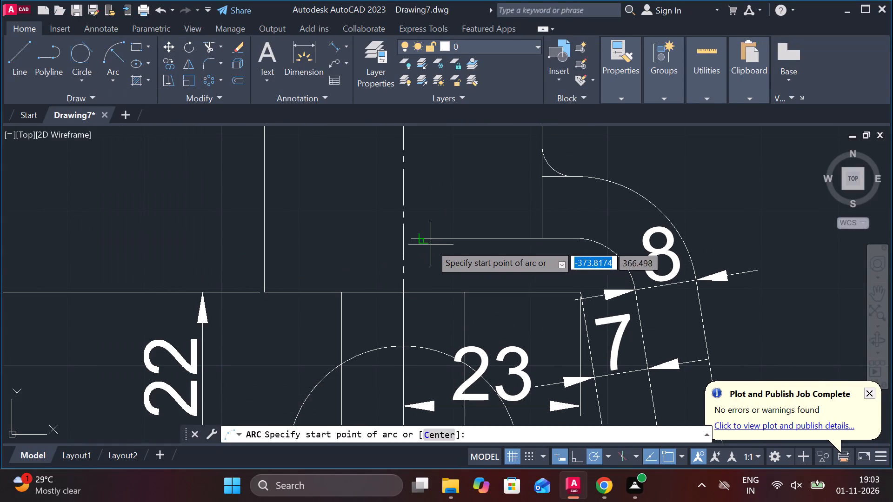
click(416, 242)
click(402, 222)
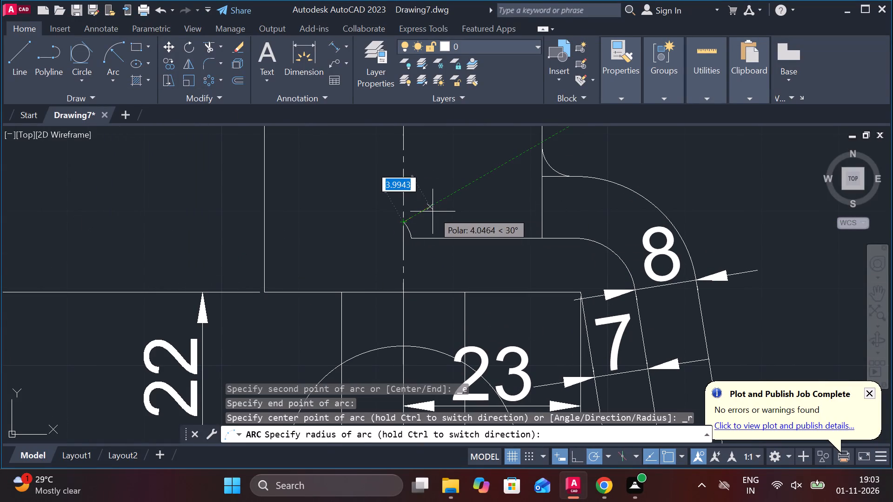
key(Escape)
Draw a three-point arc from the vertical centreline through the inner horizontal line's open end, finishing on that line.
key(space)
click(402, 225)
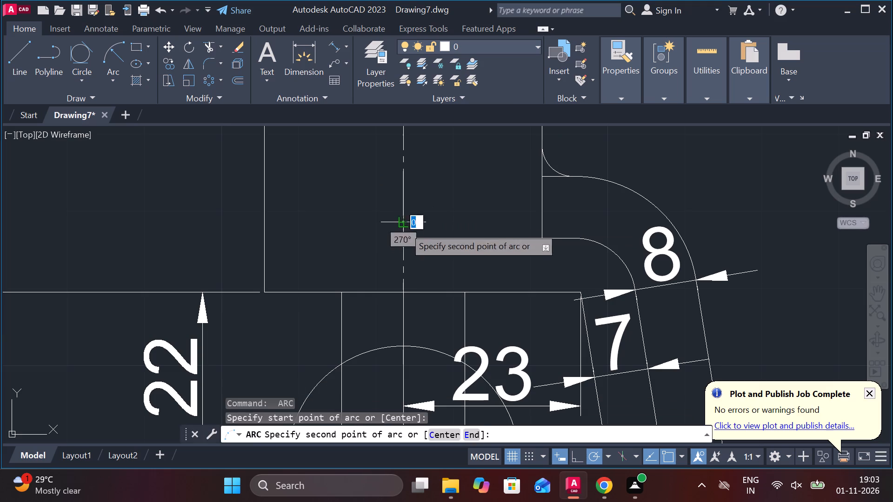
click(411, 236)
click(445, 235)
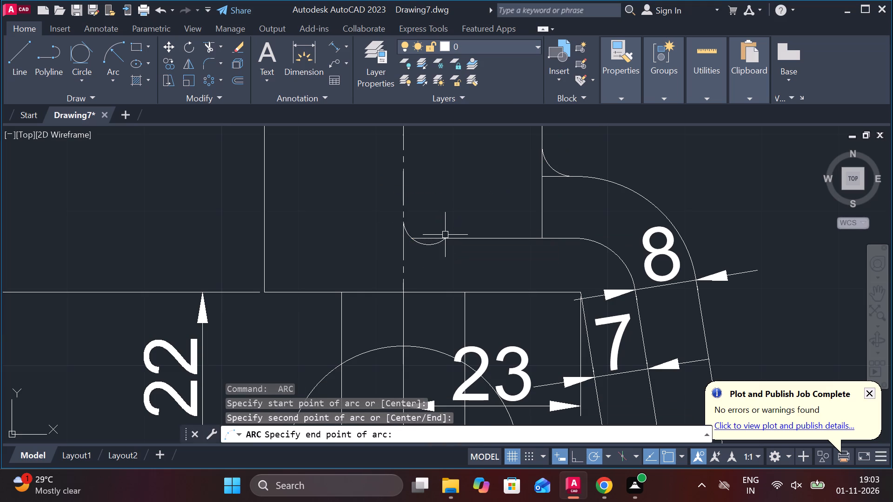
key(Escape)
Trim the new arc's excess below the inner horizontal line and the short horizontal stub behind the bracket's outer fillet.
text(TR)
key(space)
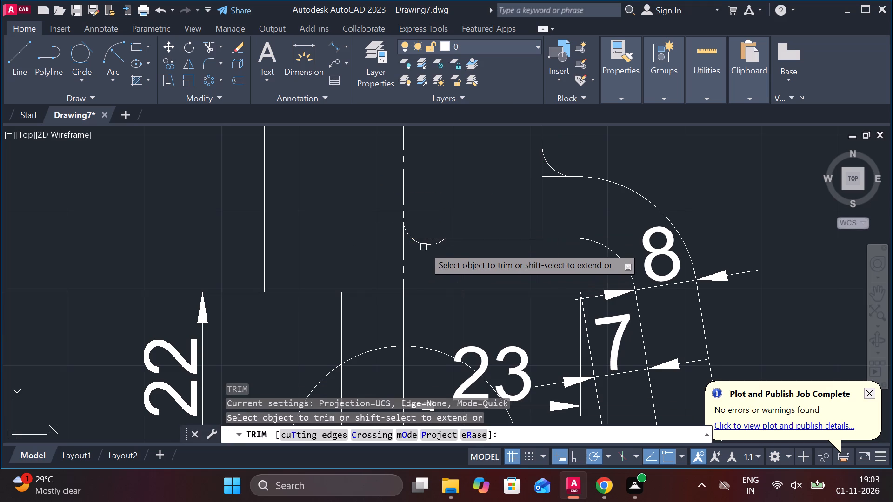
click(424, 246)
scroll(437, 249, down, 2)
middle_drag(588, 227, 569, 227)
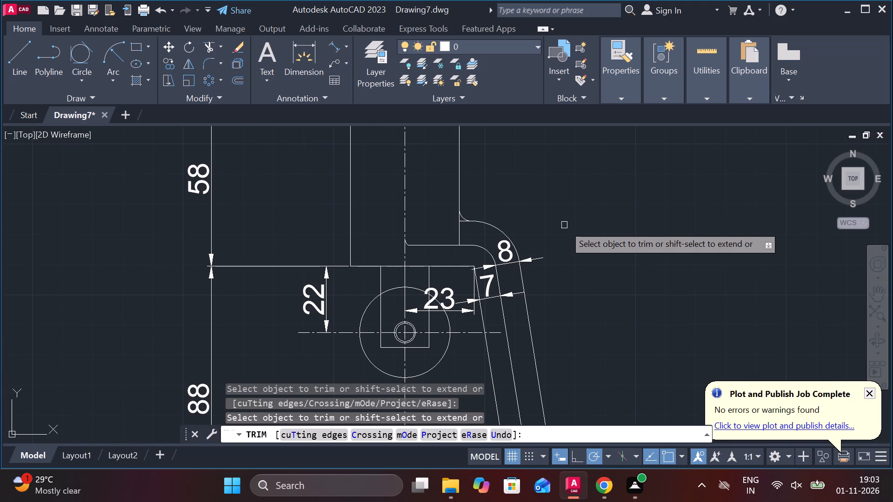
scroll(499, 202, up, 3)
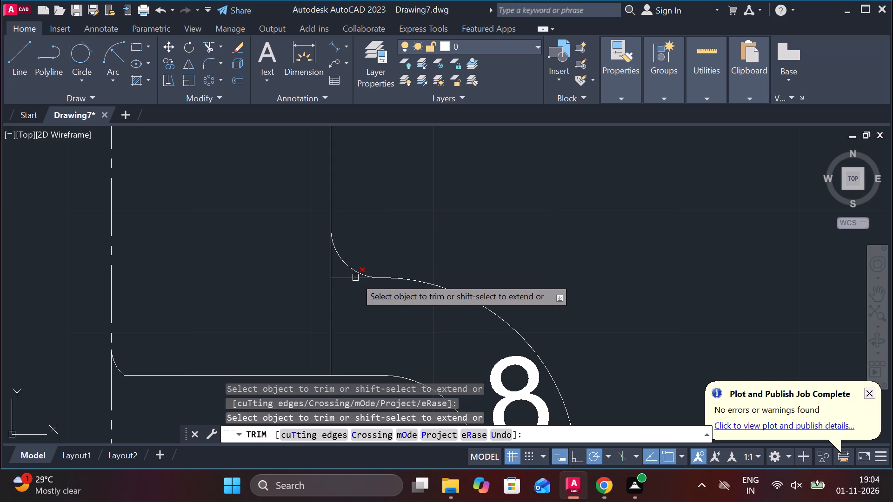
click(355, 277)
scroll(551, 261, down, 2)
scroll(580, 288, down, 2)
middle_drag(624, 299, 612, 299)
middle_drag(603, 261, 613, 301)
key(Escape)
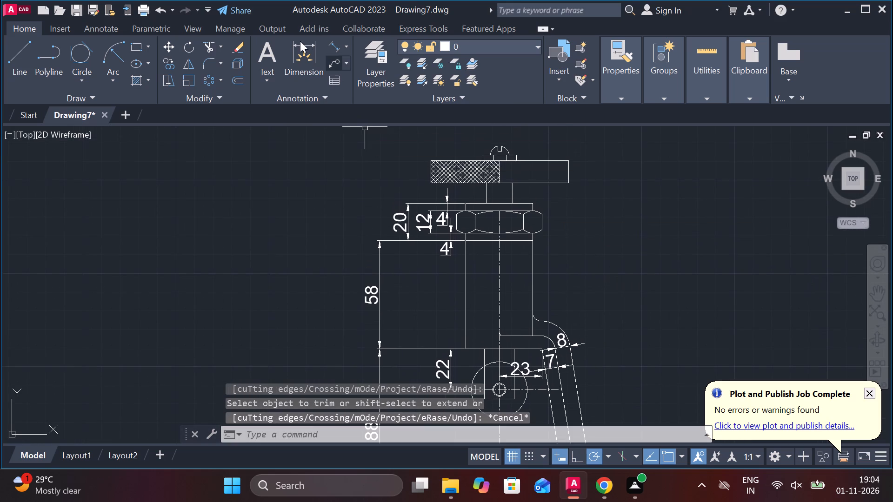
Add a horizontal linear dimension across the cylindrical body below the hex nut, between its two vertical edges.
click(346, 45)
click(361, 70)
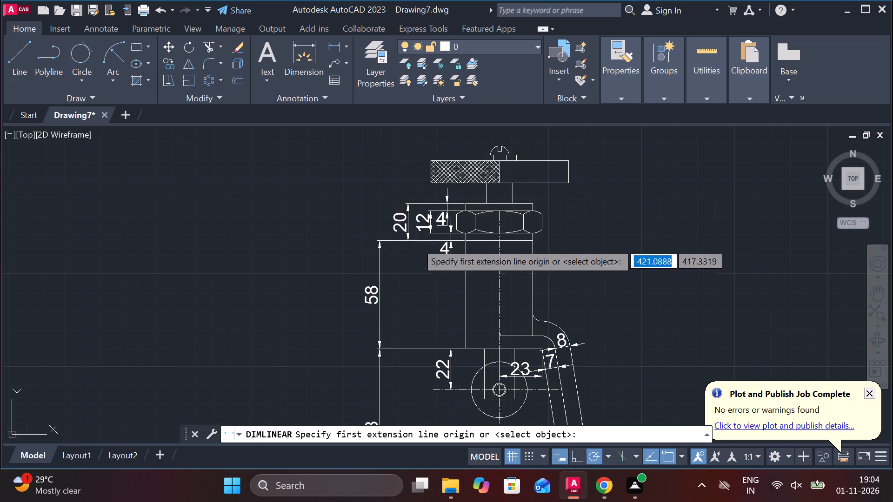
scroll(429, 274, up, 1)
middle_drag(429, 271, 388, 220)
scroll(394, 234, up, 1)
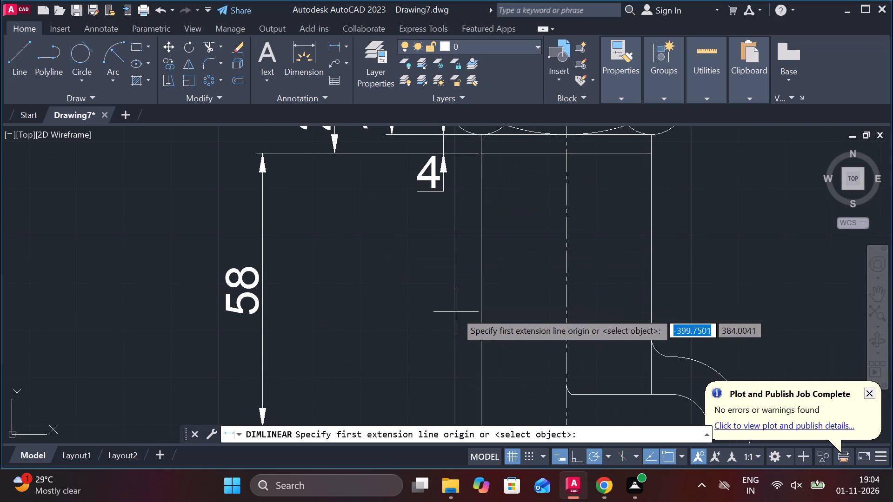
click(477, 299)
click(653, 290)
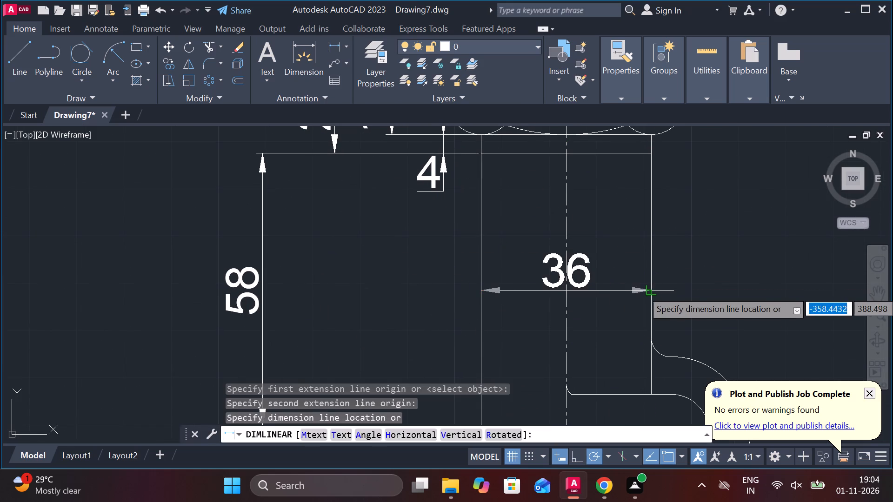
click(626, 291)
Insert a diameter symbol before the body width dimension text so it reads Ø36.
double_click(581, 272)
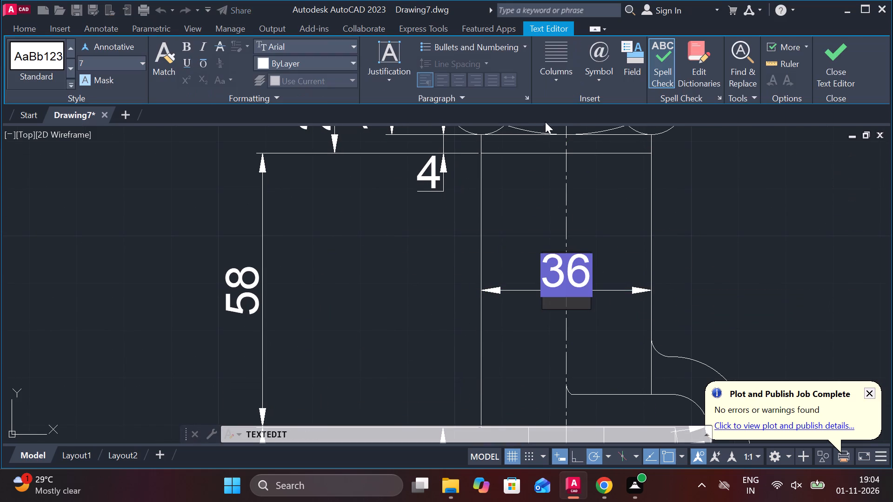
click(605, 81)
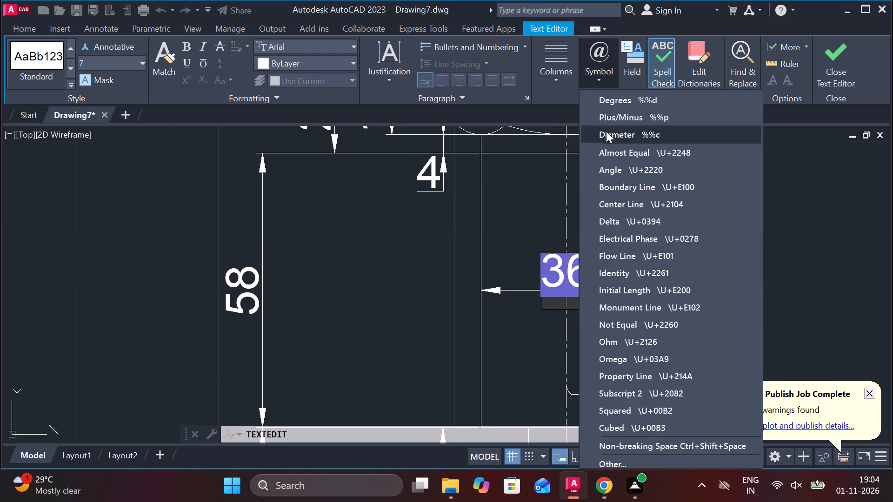
click(606, 131)
click(819, 58)
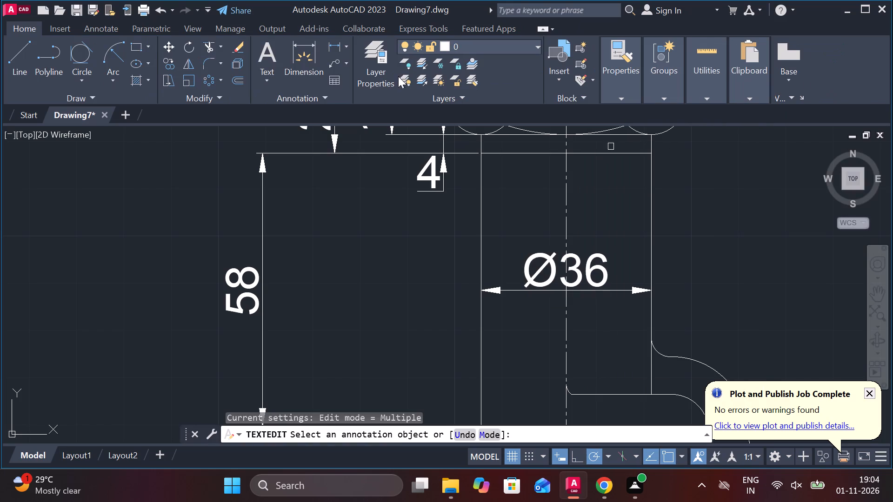
Add a horizontal linear dimension across the hex nut's full width, placing it below the nut and above the Ø36 dimension.
click(334, 50)
middle_drag(519, 194, 503, 215)
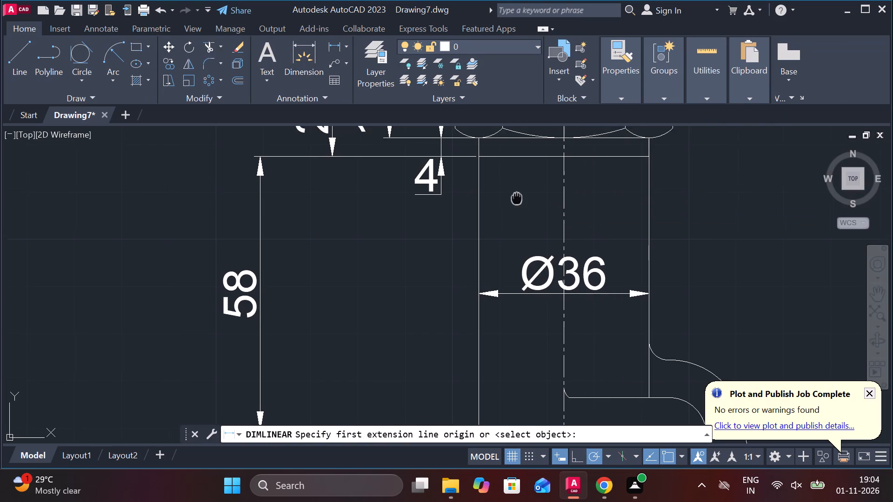
middle_drag(503, 215, 469, 263)
middle_drag(452, 288, 506, 151)
scroll(504, 178, down, 1)
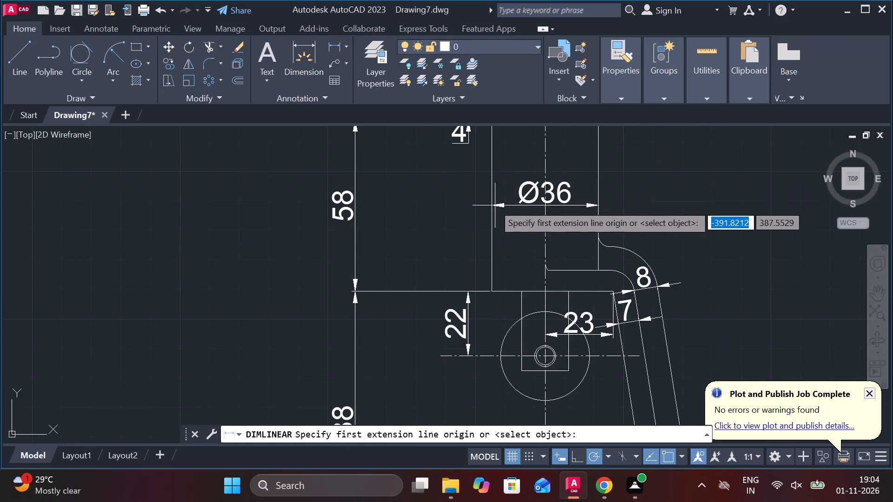
middle_drag(488, 217, 460, 306)
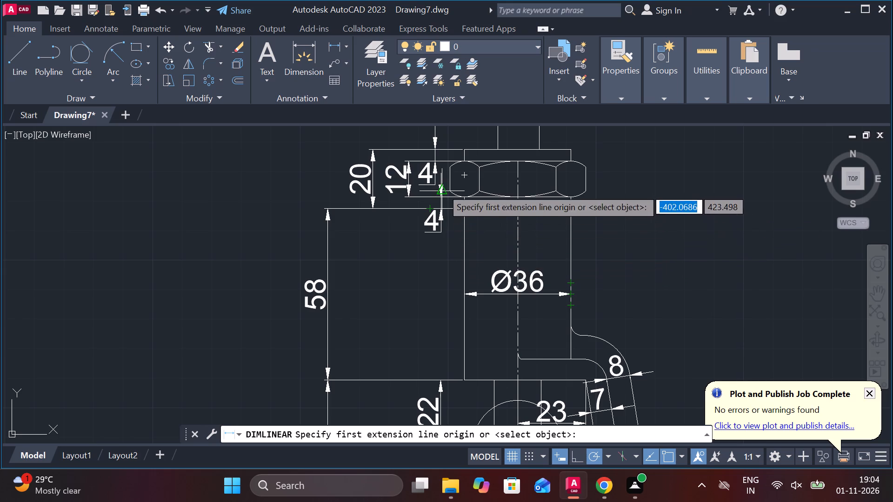
click(449, 177)
click(587, 182)
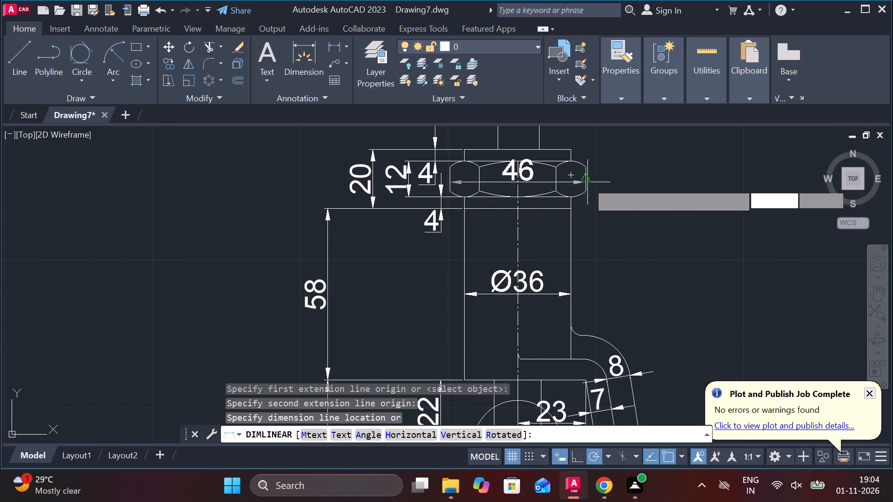
middle_drag(567, 231, 567, 222)
scroll(551, 226, up, 2)
click(535, 262)
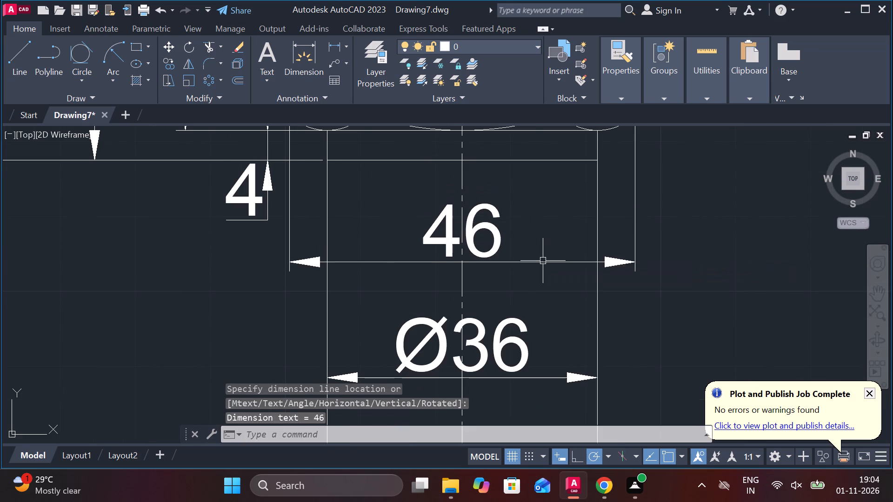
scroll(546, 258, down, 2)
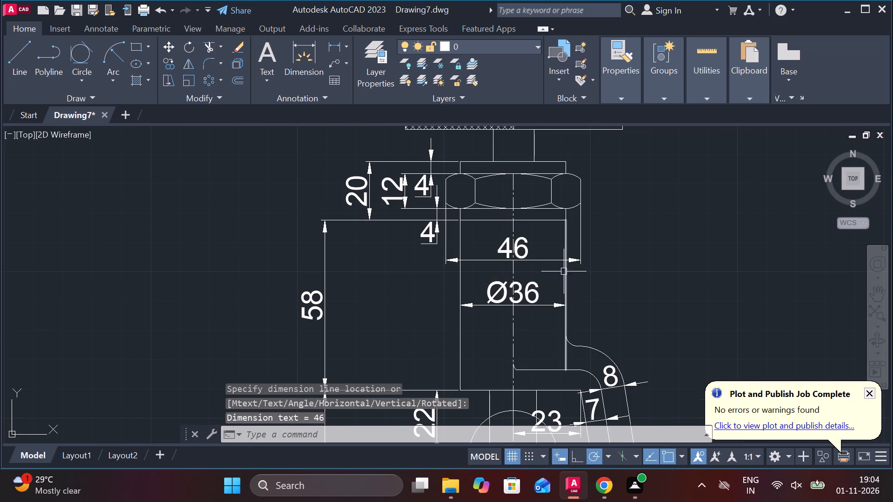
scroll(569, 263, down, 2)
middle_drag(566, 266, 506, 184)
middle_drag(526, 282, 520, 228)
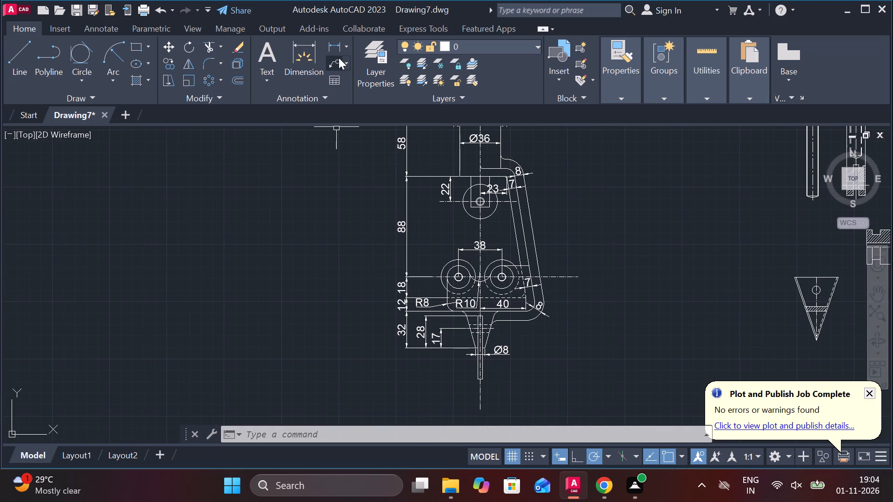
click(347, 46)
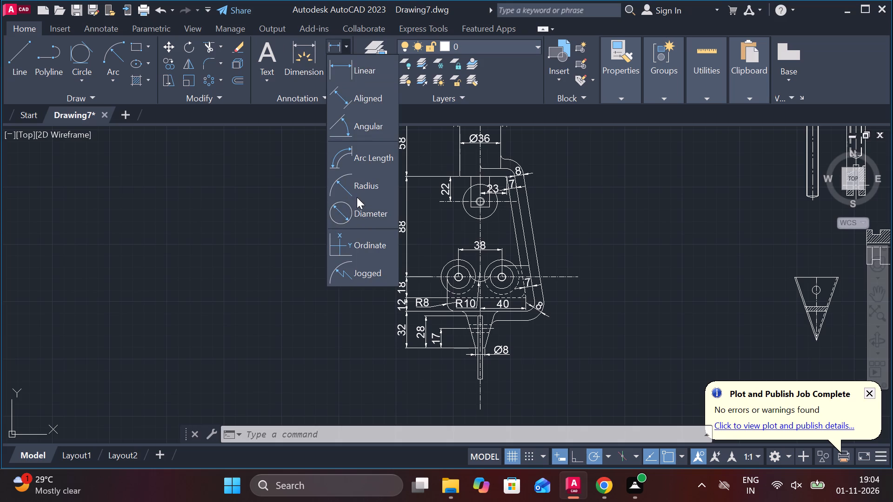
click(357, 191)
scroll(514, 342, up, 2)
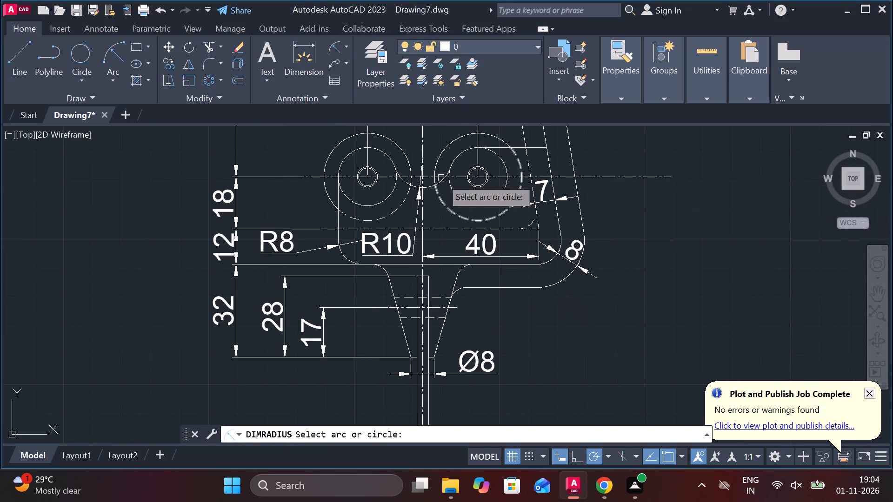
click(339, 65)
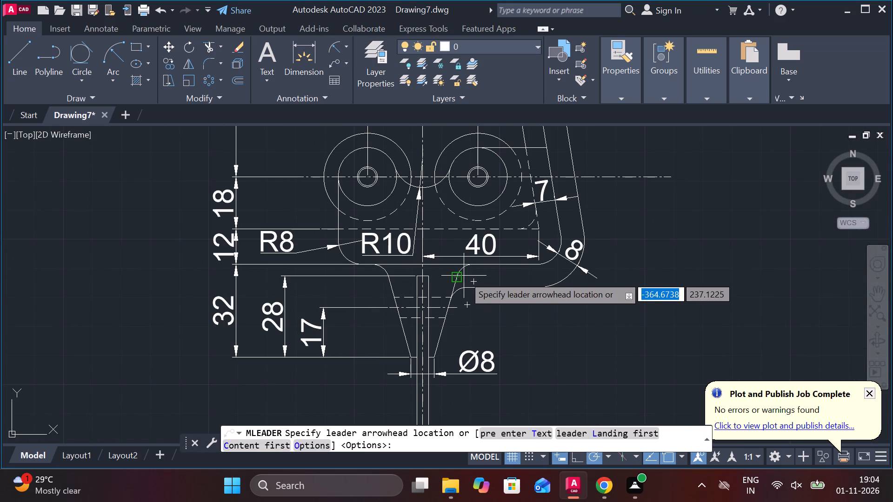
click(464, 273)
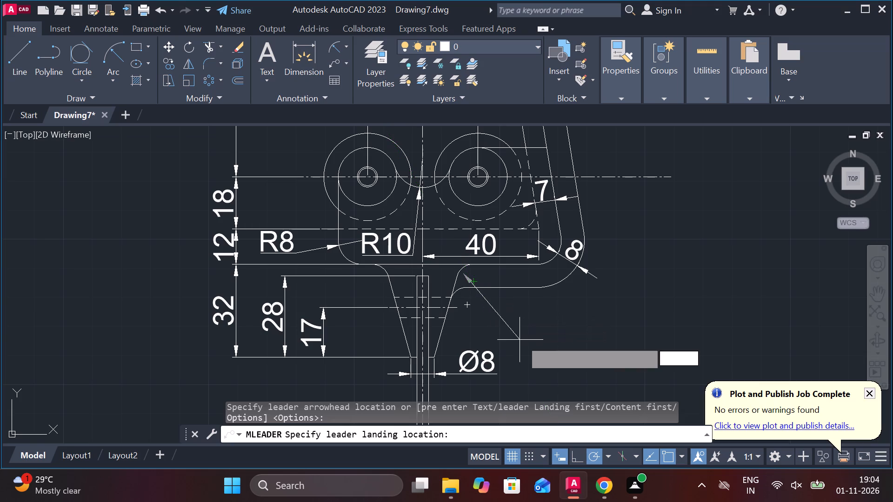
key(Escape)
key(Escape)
Add a radius dimension to the fillet at the top of the tapered stem's right side, with its text below the bracket.
scroll(479, 277, up, 2)
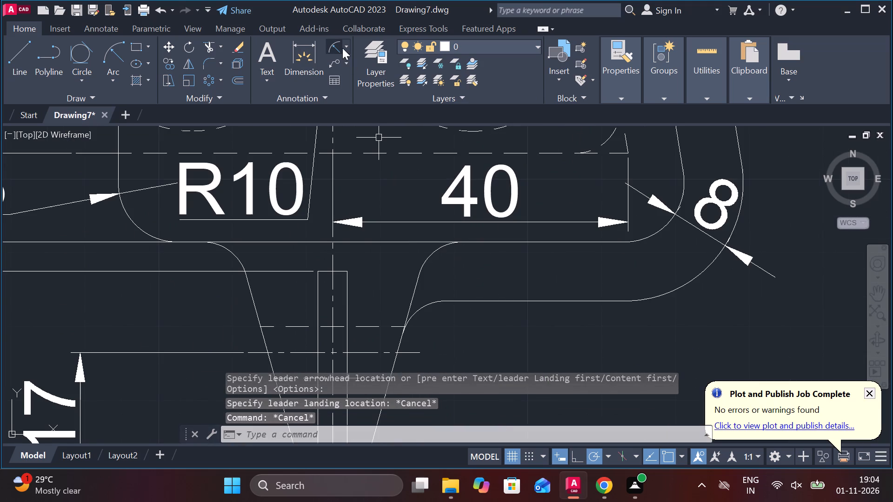
click(342, 48)
click(348, 52)
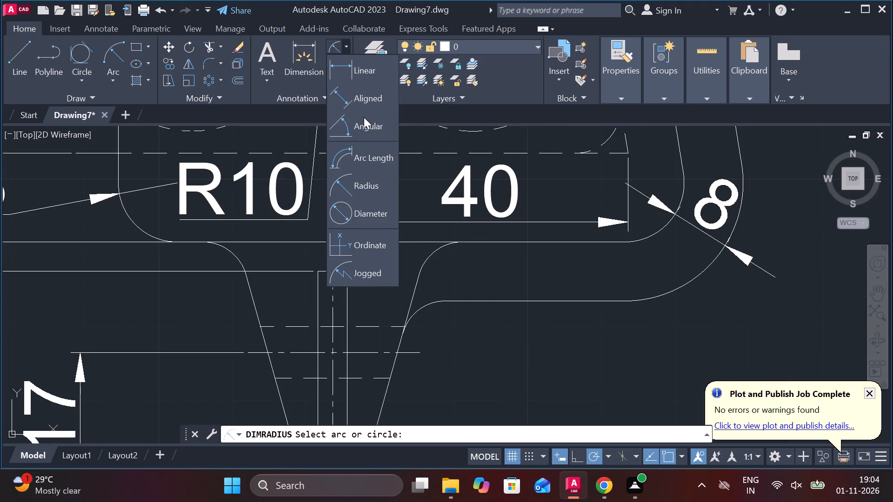
click(358, 189)
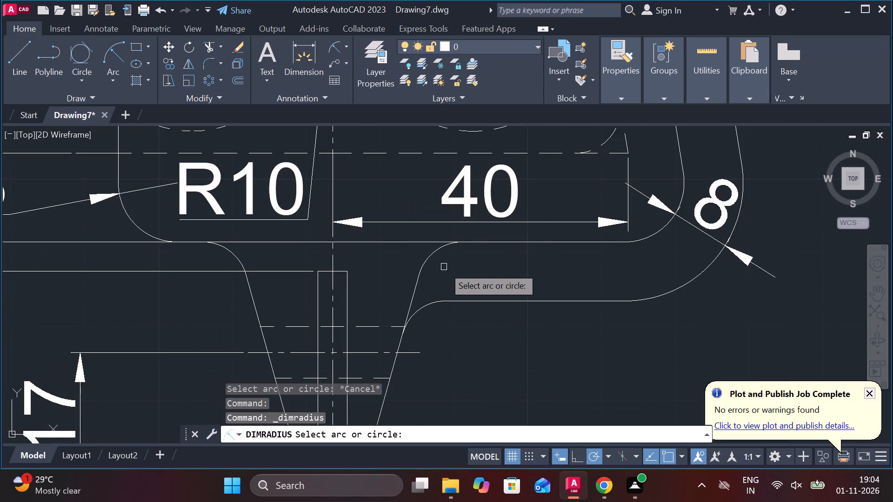
click(424, 256)
click(506, 357)
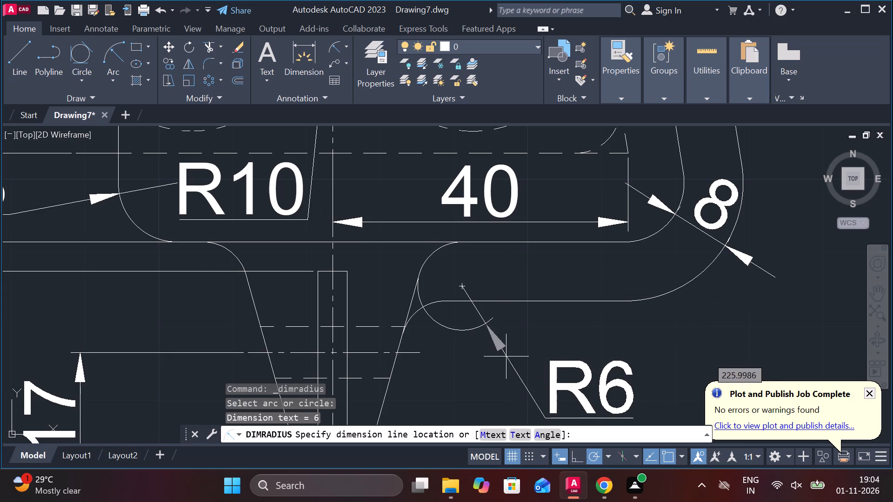
Draw a vertical rectangle 7 wide and 20 high with lines in the empty space beside the bracket's sloping arm.
scroll(547, 344, down, 2)
middle_drag(597, 342, 518, 399)
scroll(574, 274, down, 1)
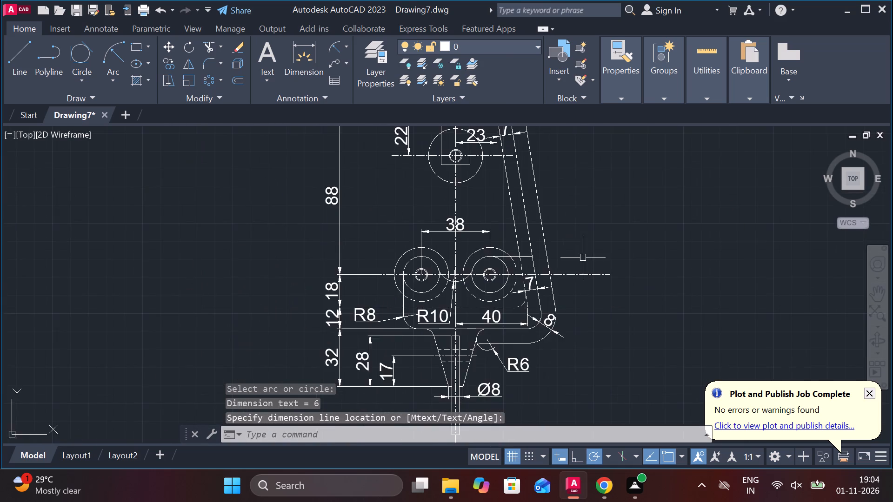
middle_drag(583, 258, 543, 339)
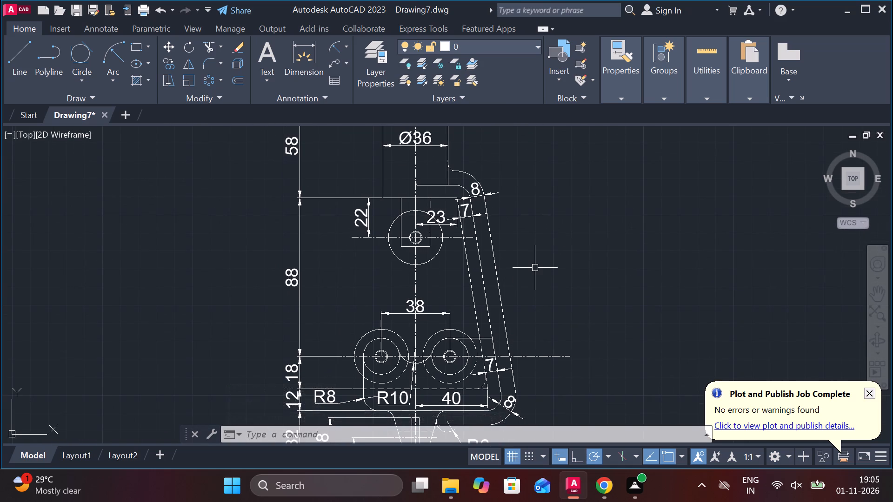
middle_drag(535, 268, 493, 274)
scroll(479, 275, up, 1)
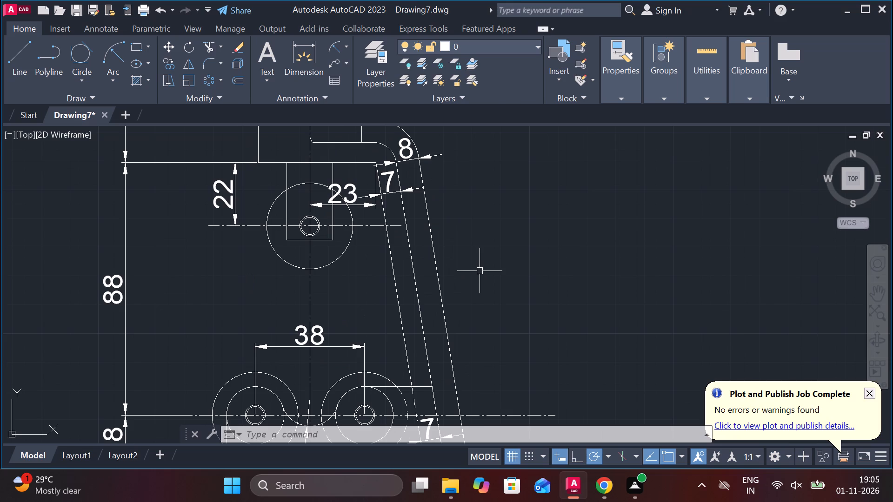
key(l)
key(Return)
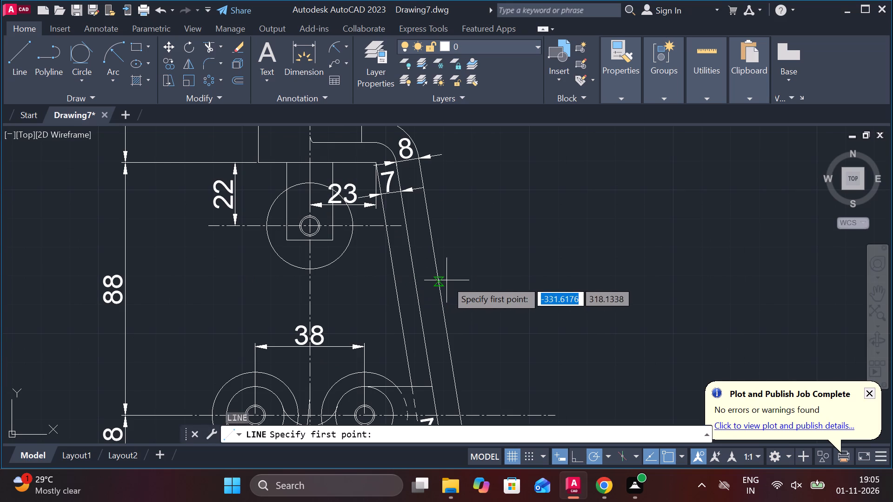
middle_drag(449, 283, 380, 283)
click(485, 208)
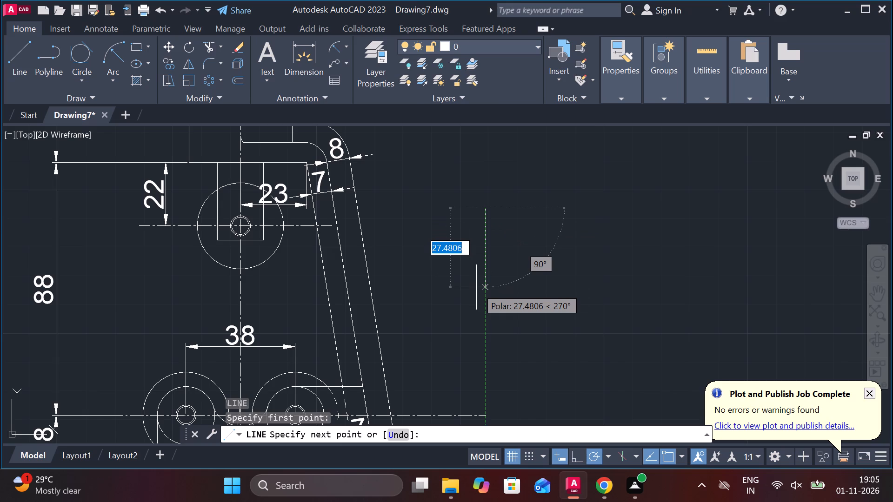
key(1)
key(BackSpace)
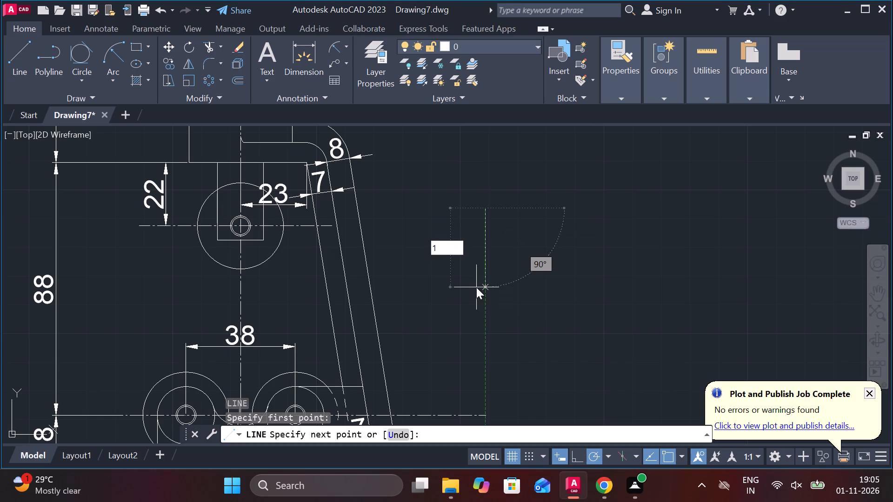
text(20)
key(Return)
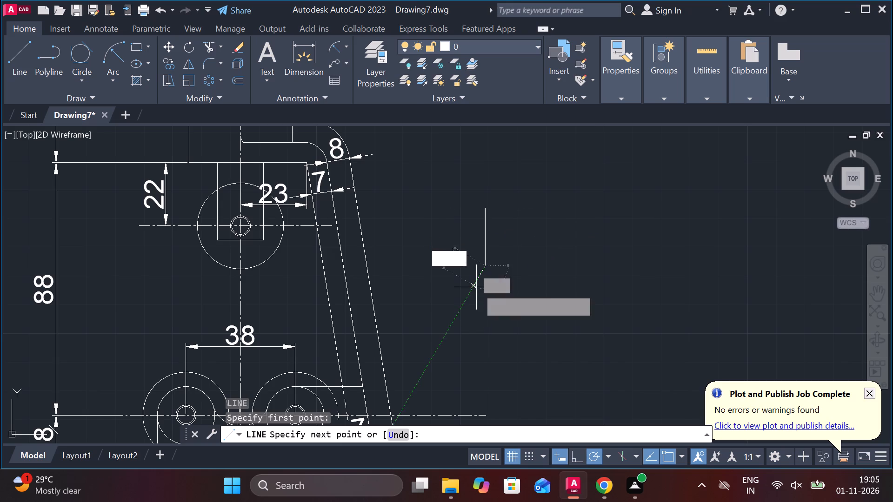
scroll(507, 277, up, 1)
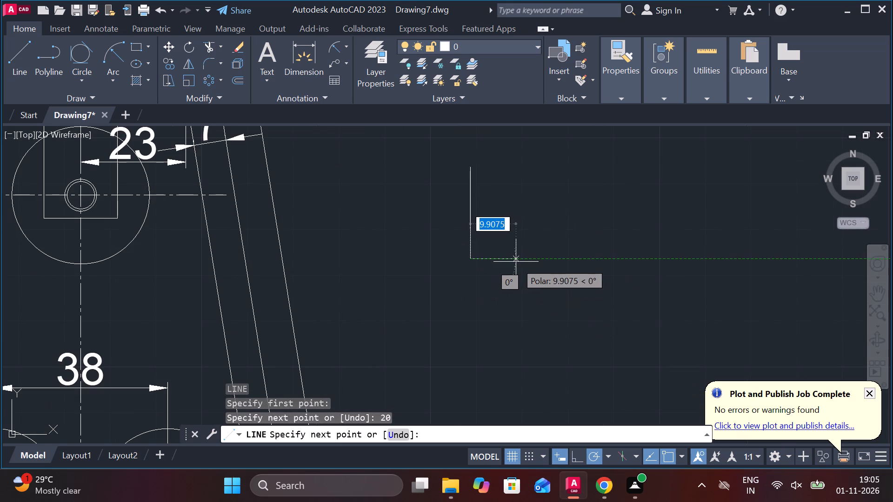
text(7)
key(space)
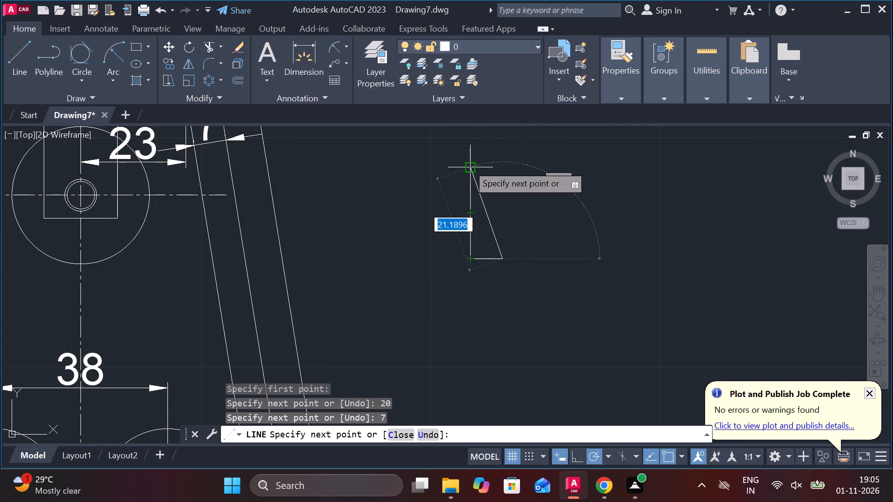
click(503, 165)
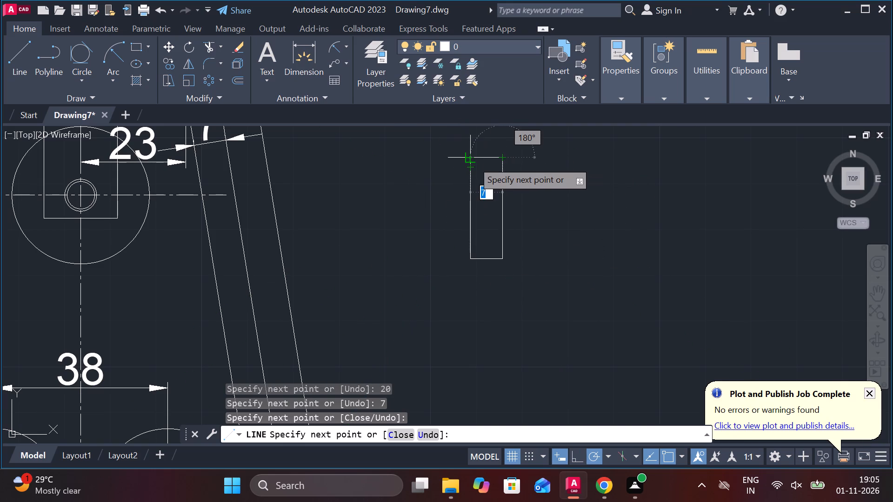
key(ctrl+z)
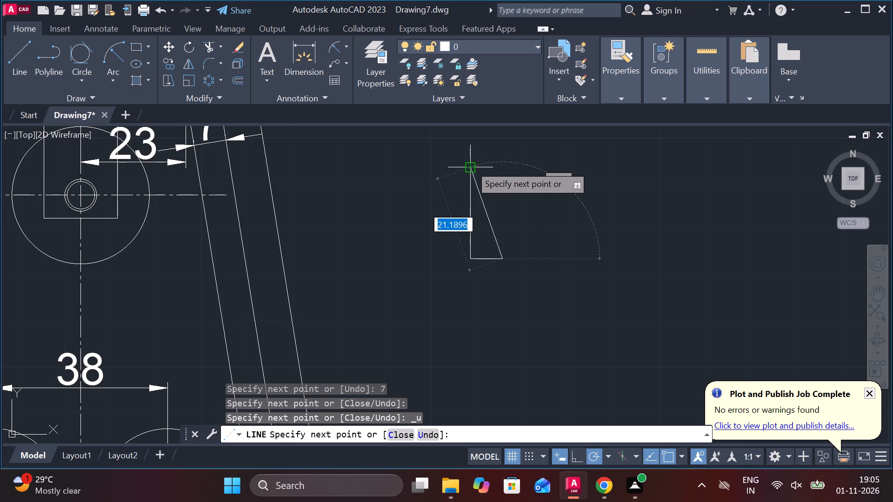
click(497, 166)
click(475, 166)
key(Escape)
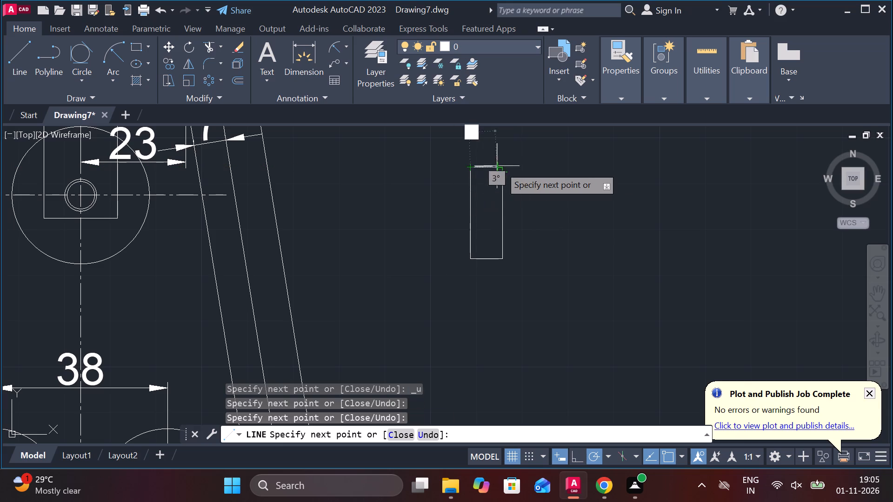
Draw the upper half of the web with lines 8 long and 4 high, starting from the midpoint of the rectangle's right edge.
key(l)
key(Return)
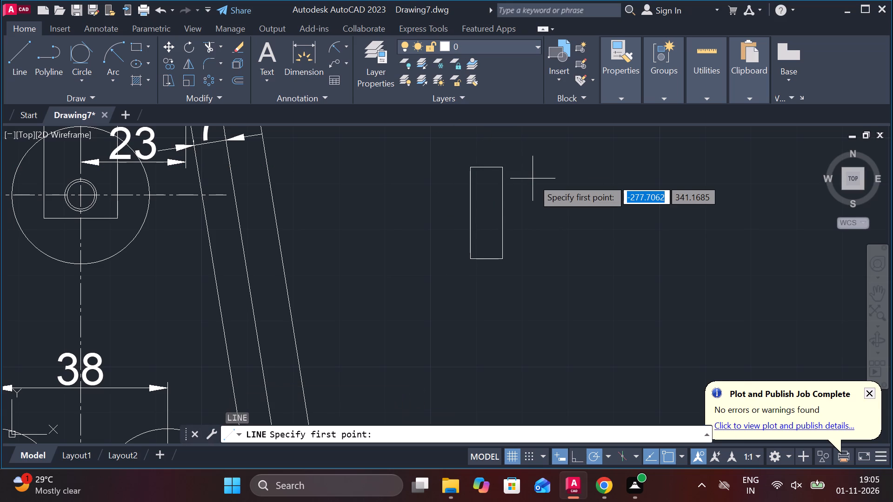
click(503, 211)
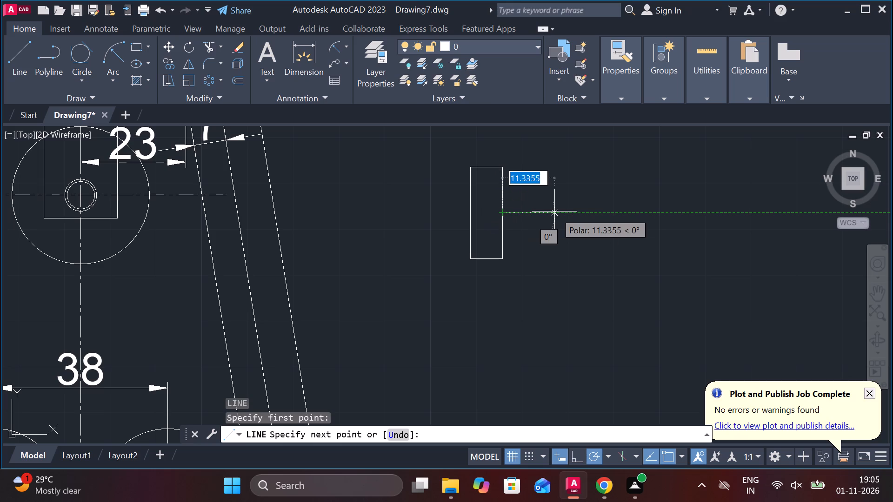
key(8)
key(space)
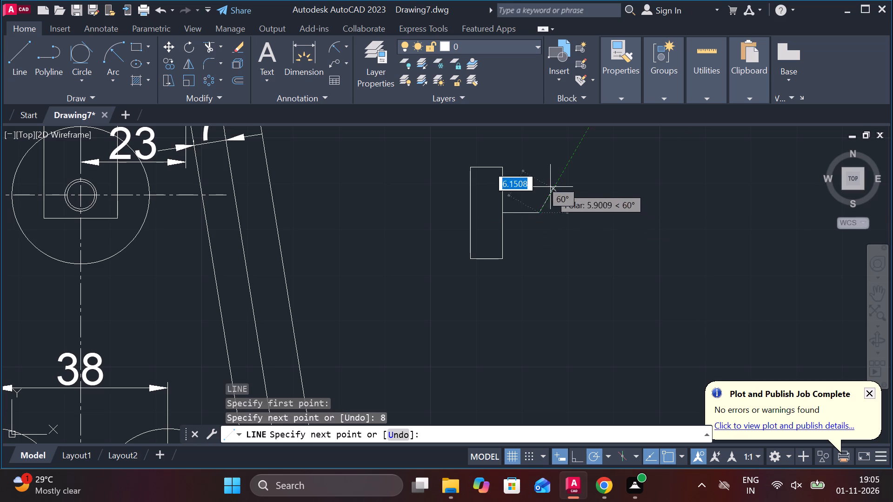
text(4)
key(space)
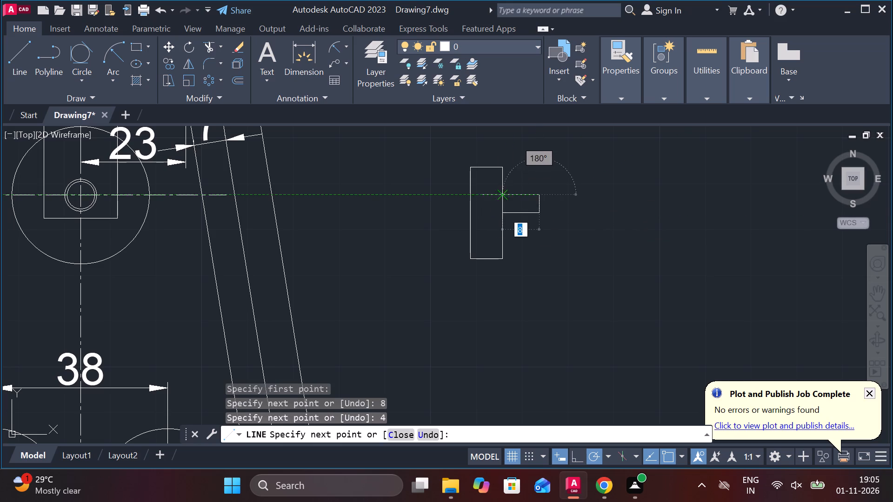
click(500, 197)
key(Escape)
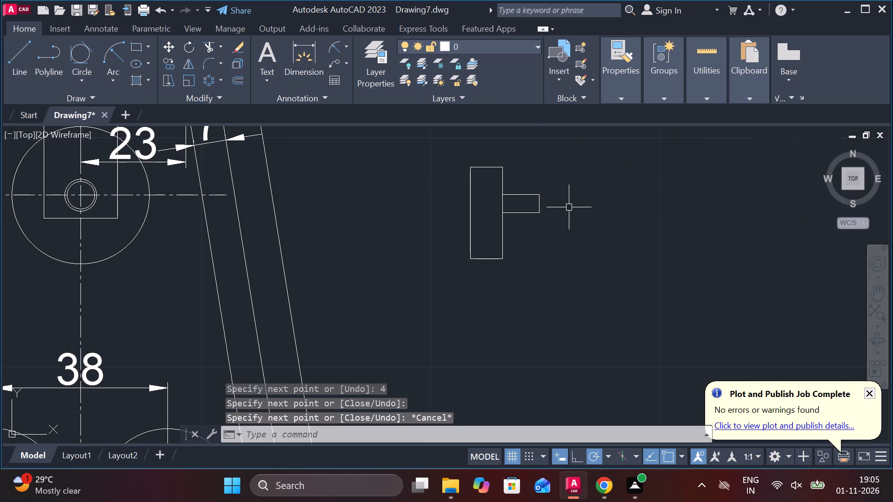
Draw the web's lower half with a 4-long downward line from its outer corner and a horizontal line back past the rectangle's edge.
key(space)
click(541, 214)
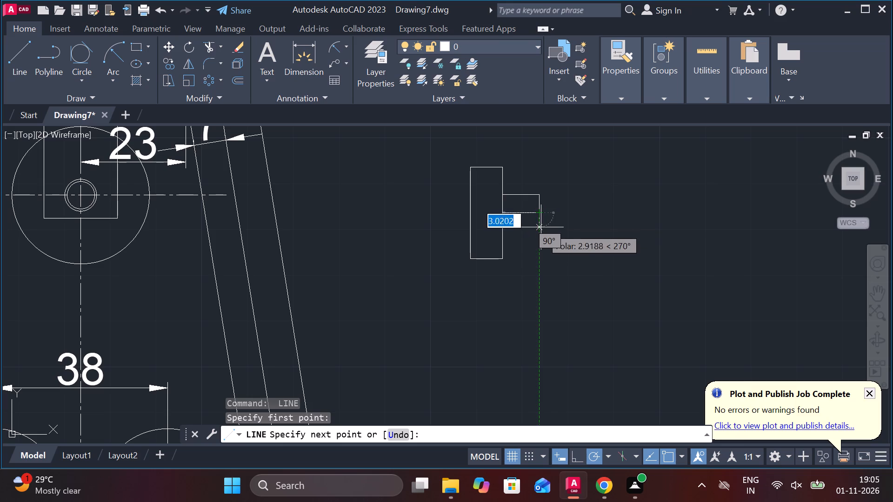
text(4)
key(space)
scroll(492, 222, up, 1)
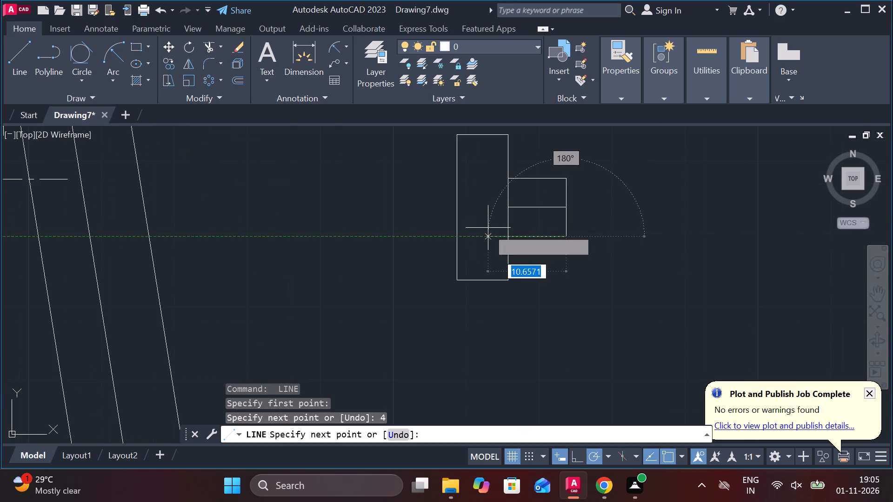
click(487, 230)
key(Escape)
Trim the overhanging line end, the web's middle line and the shared rectangle edge to leave one T-shaped outline.
text(TR)
key(space)
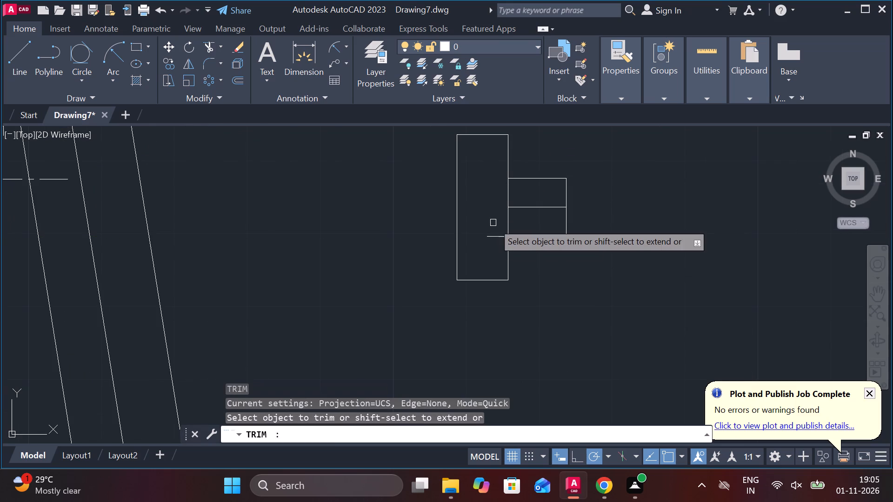
click(498, 236)
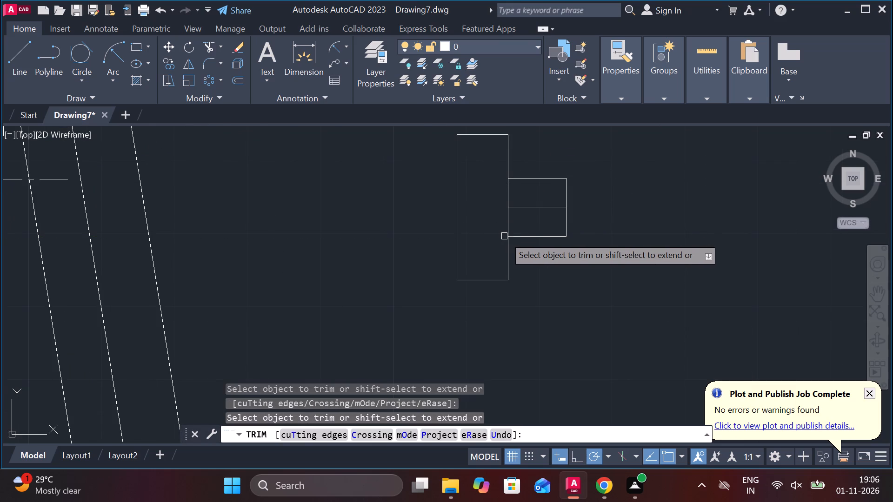
click(509, 193)
click(520, 207)
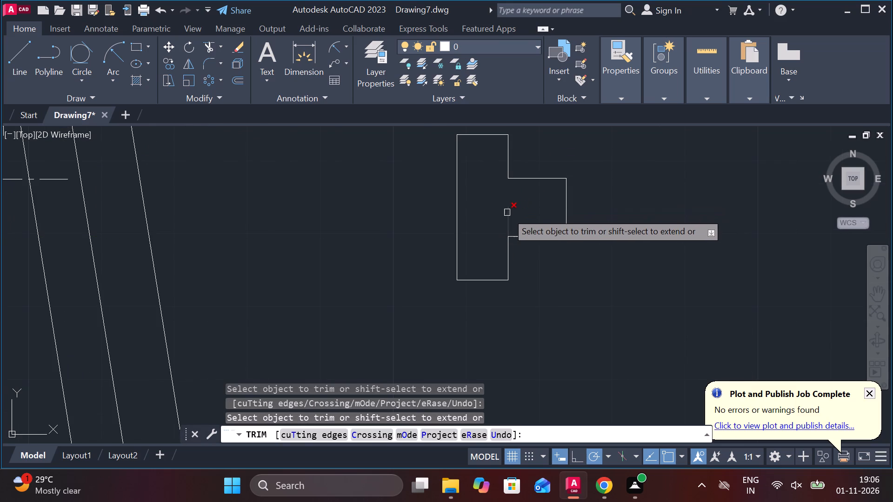
click(507, 212)
key(Escape)
Hatch the interior of the T-shaped outline with the ANSI31 pattern.
click(129, 79)
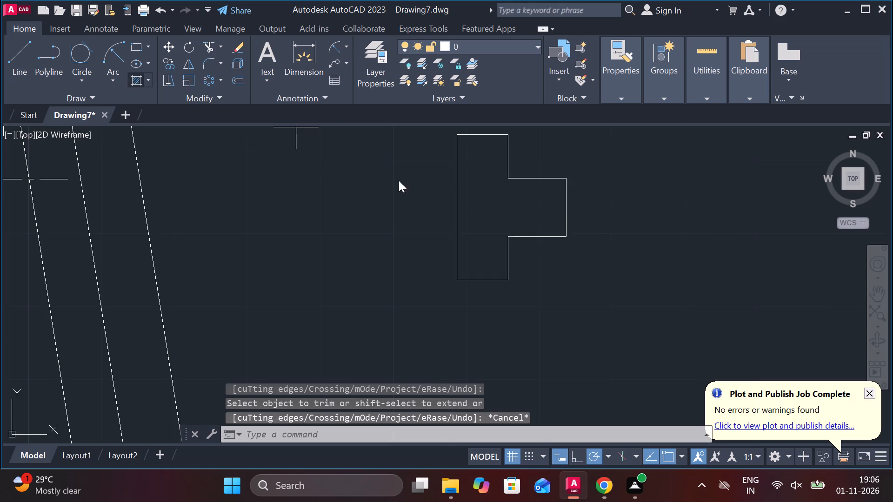
click(455, 202)
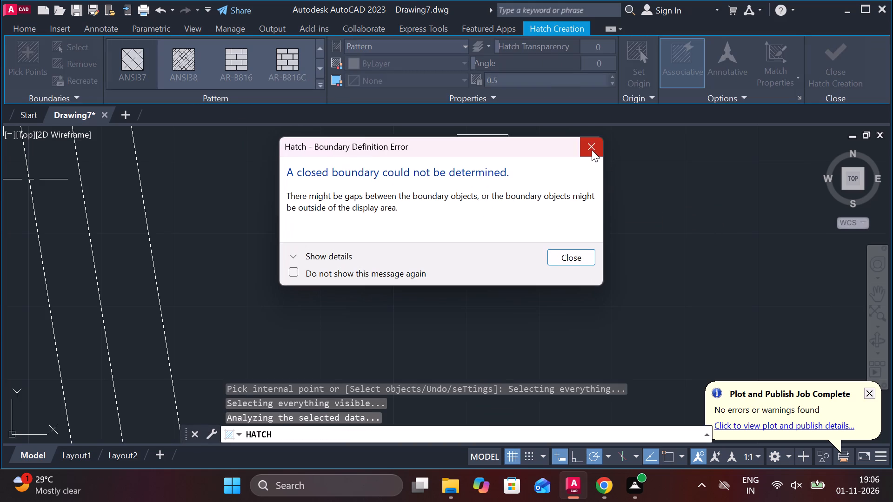
click(592, 150)
click(520, 214)
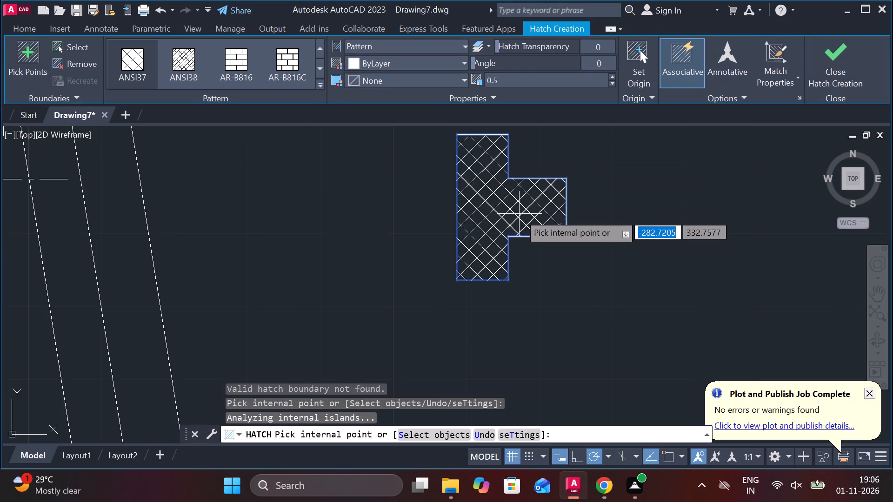
click(234, 62)
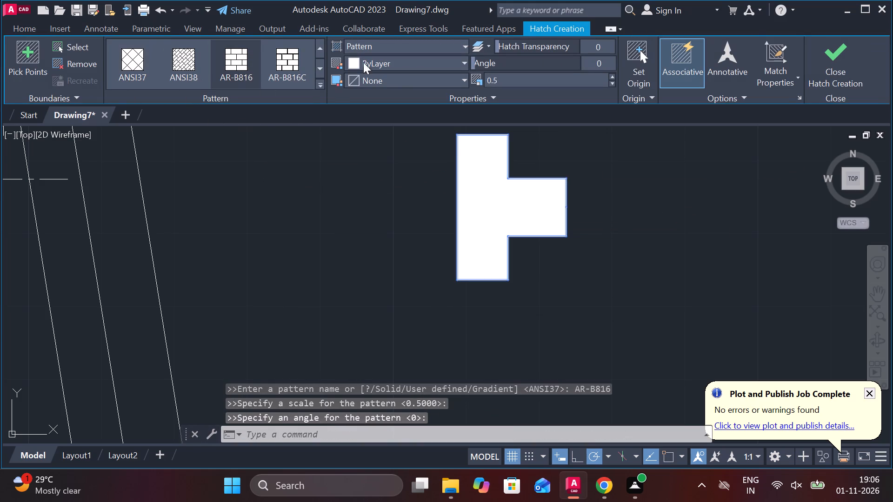
click(321, 56)
double_click(320, 67)
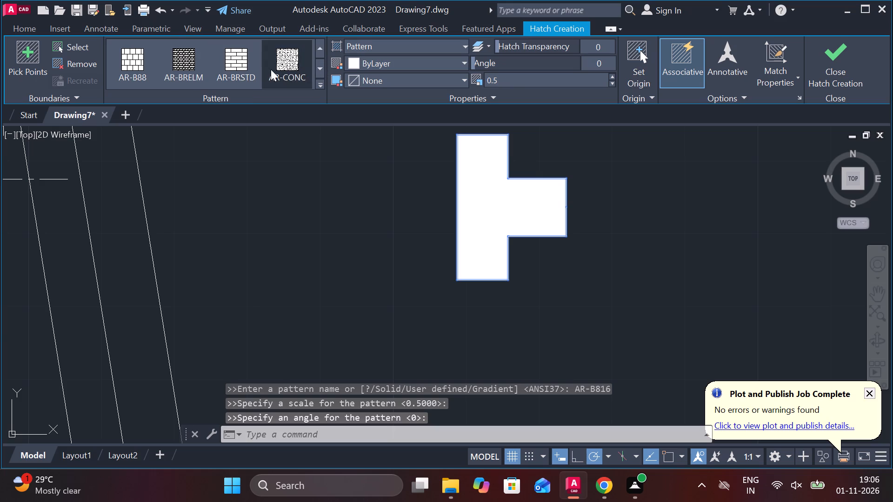
click(314, 66)
click(318, 70)
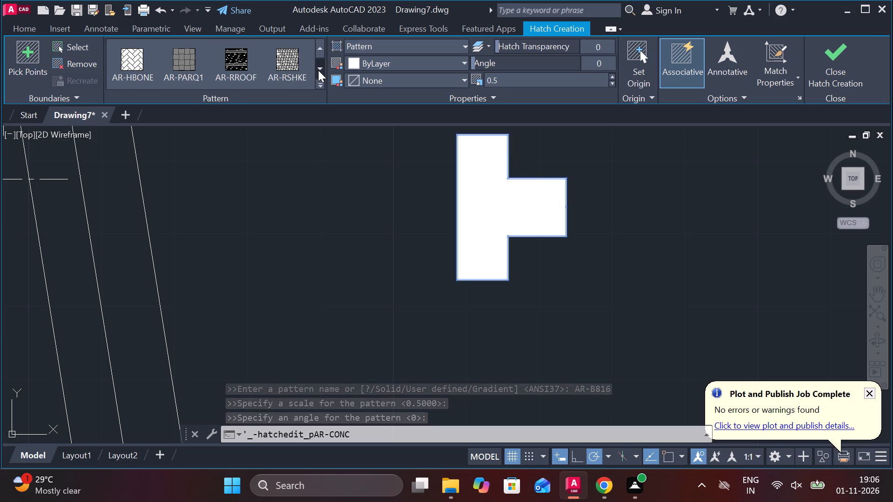
click(317, 70)
triple_click(317, 70)
click(317, 70)
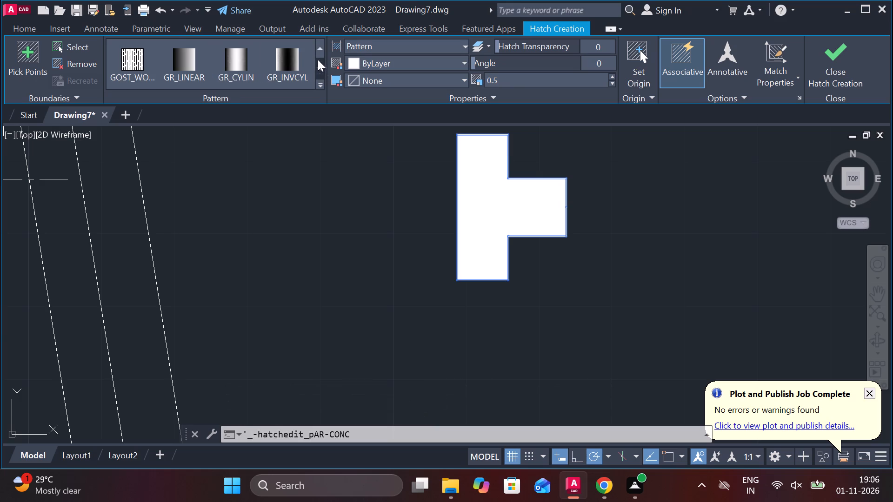
triple_click(323, 52)
triple_click(323, 52)
triple_click(323, 52)
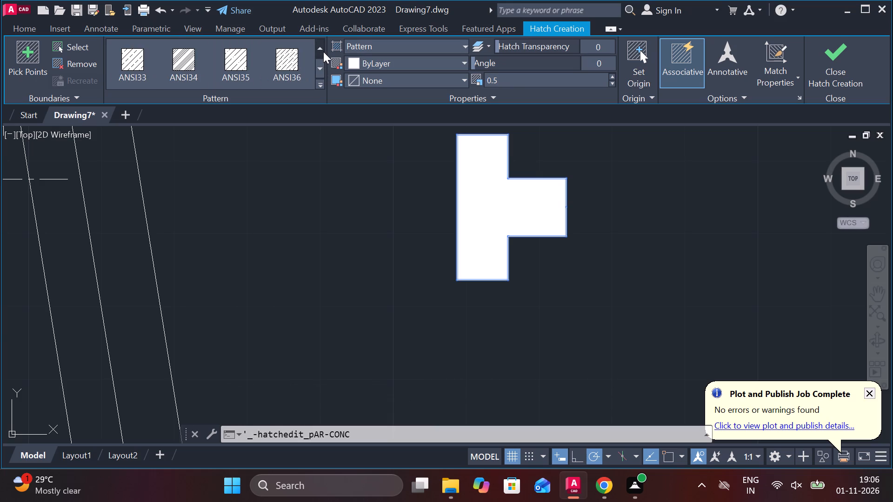
click(242, 68)
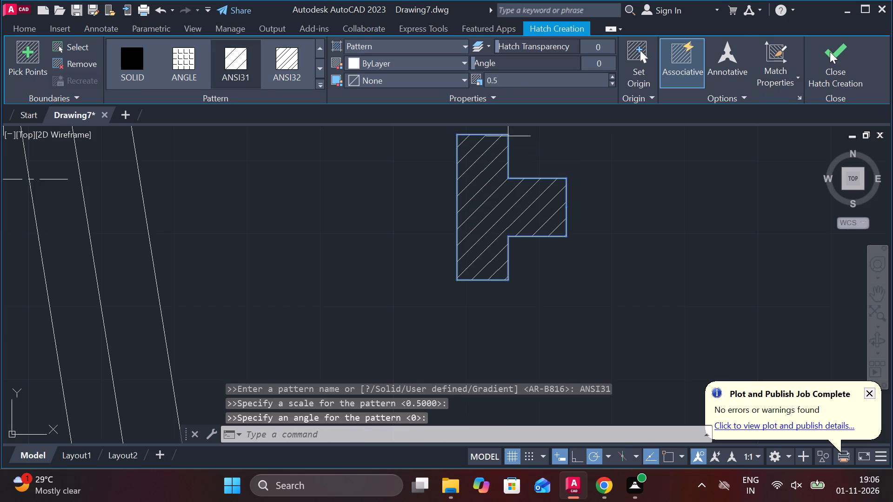
click(830, 52)
Rotate the hatched T-shaped section about 11° counterclockwise so its flange runs parallel to the bracket's sloping arm.
scroll(516, 216, down, 3)
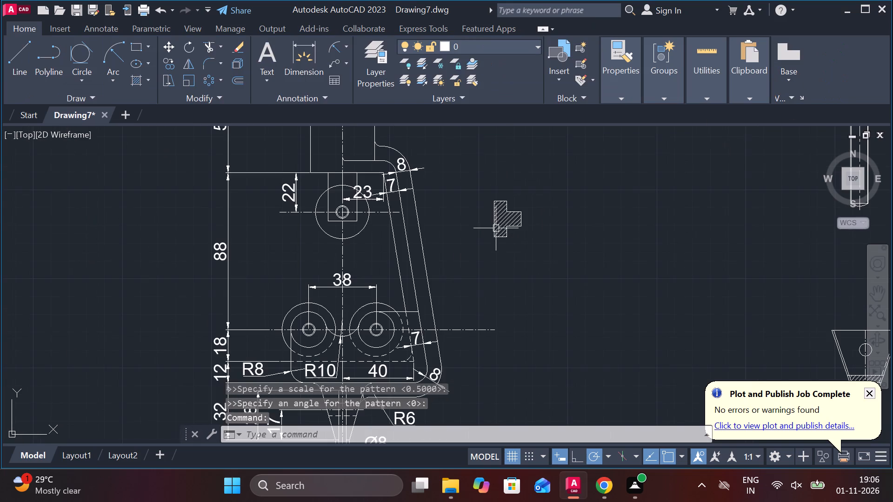
click(487, 198)
click(536, 245)
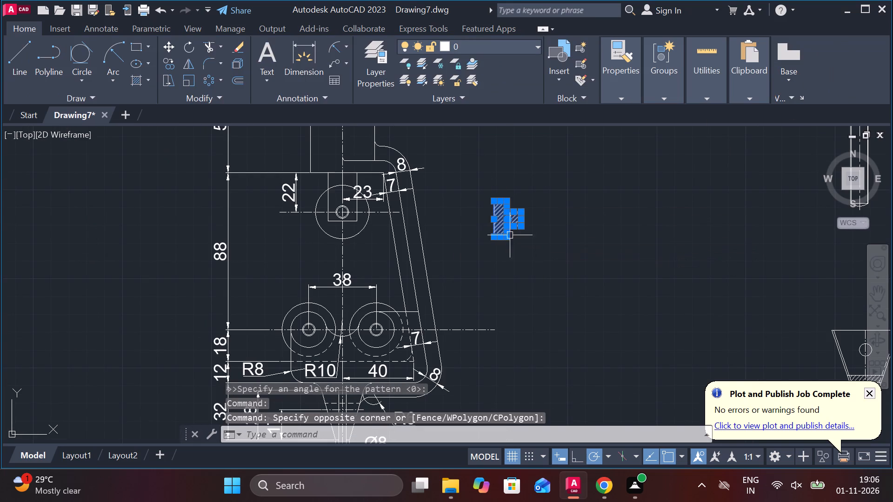
click(183, 52)
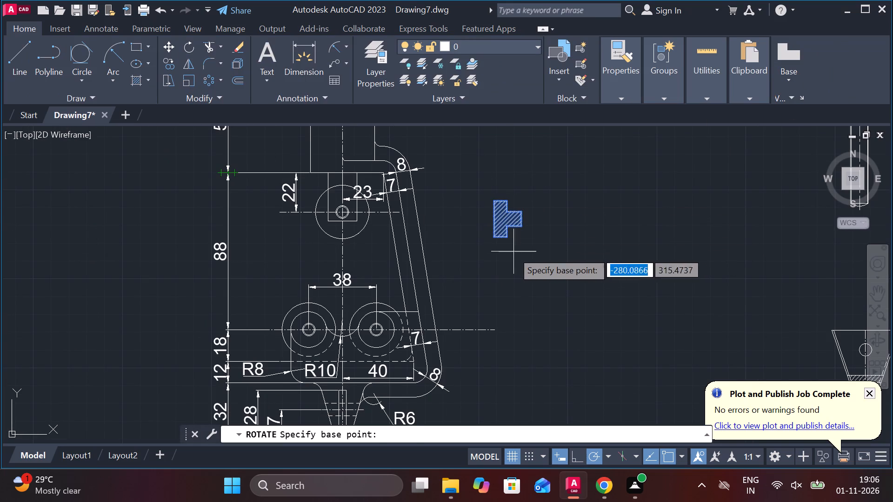
click(511, 251)
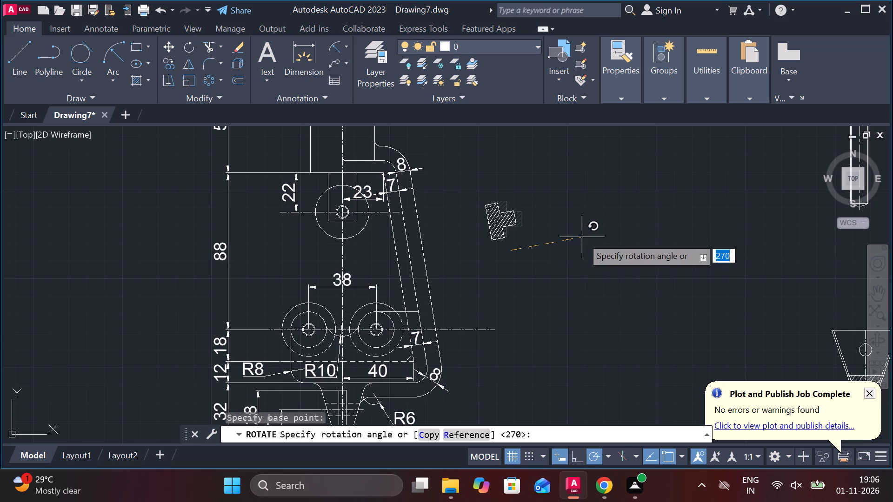
click(582, 237)
key(Escape)
Move the whole hatched T-section closer to the outer edge of the sloping arm.
click(467, 197)
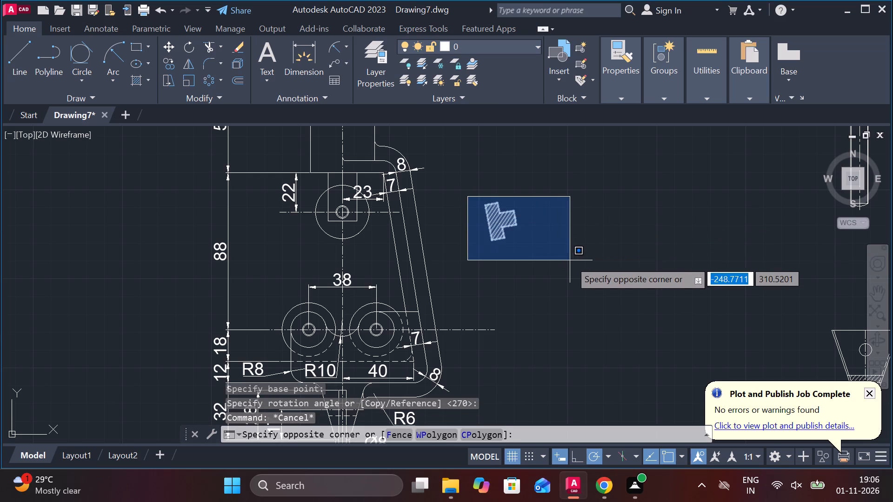
click(571, 260)
key(m)
key(Return)
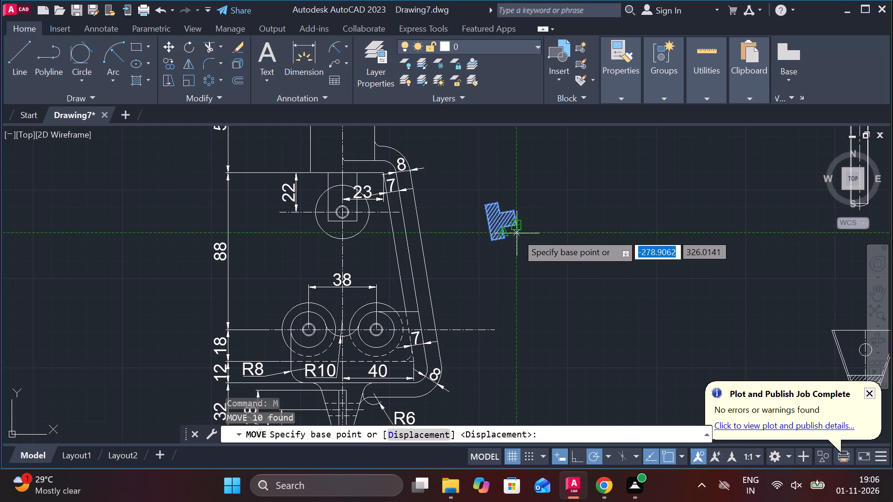
click(517, 233)
scroll(461, 270, up, 2)
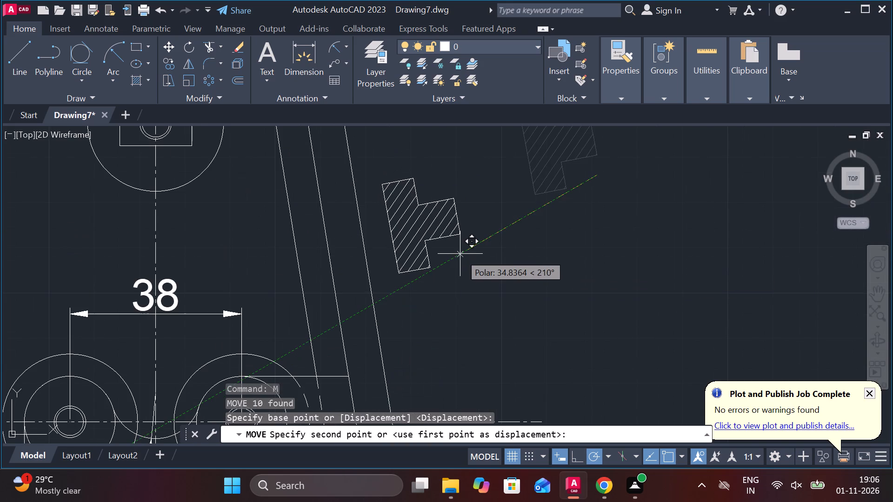
click(460, 254)
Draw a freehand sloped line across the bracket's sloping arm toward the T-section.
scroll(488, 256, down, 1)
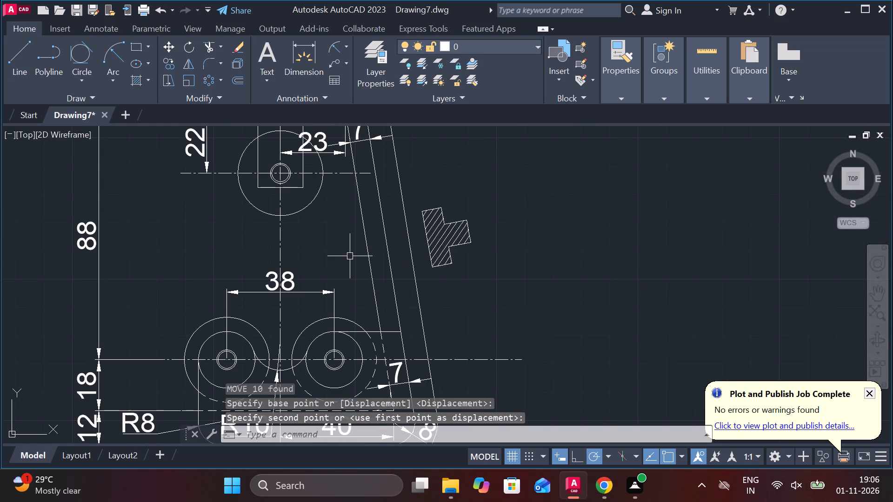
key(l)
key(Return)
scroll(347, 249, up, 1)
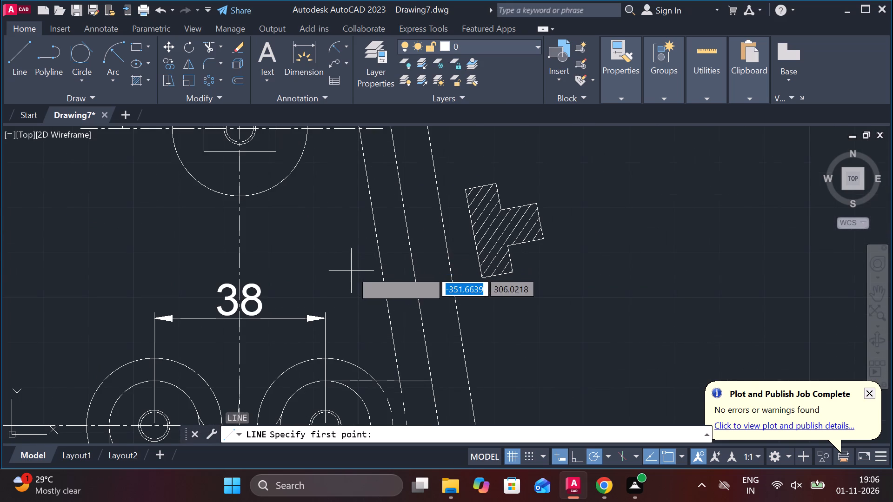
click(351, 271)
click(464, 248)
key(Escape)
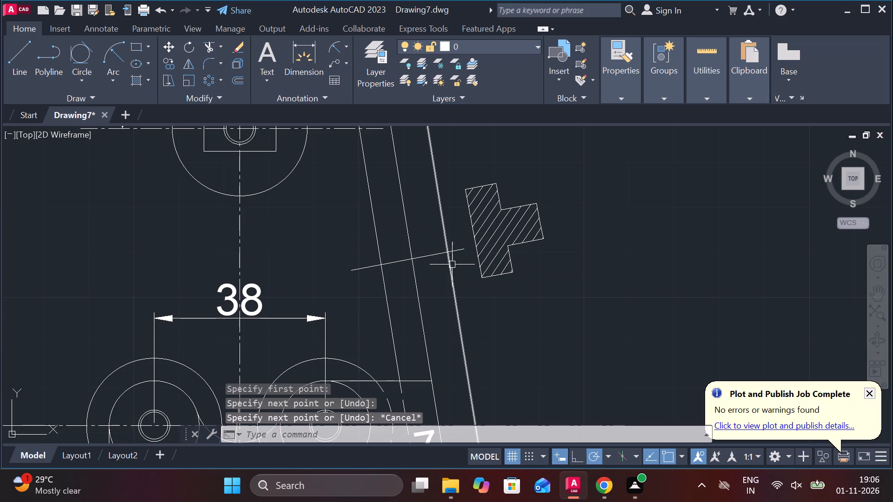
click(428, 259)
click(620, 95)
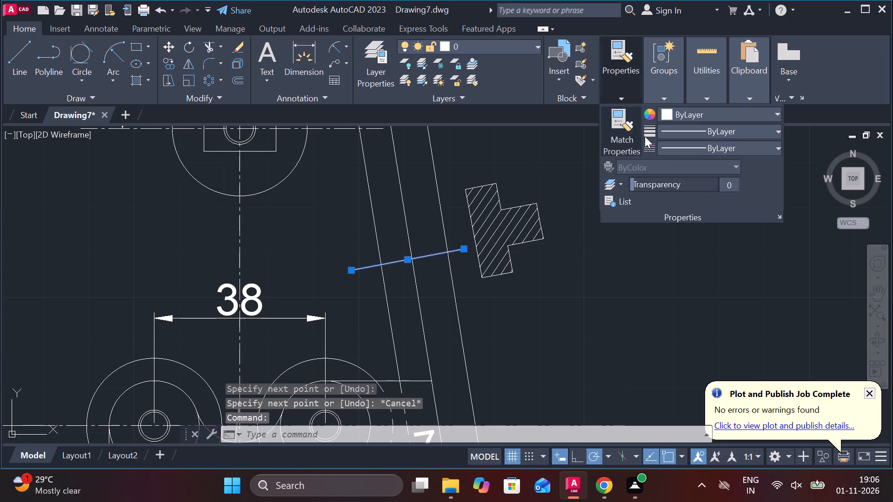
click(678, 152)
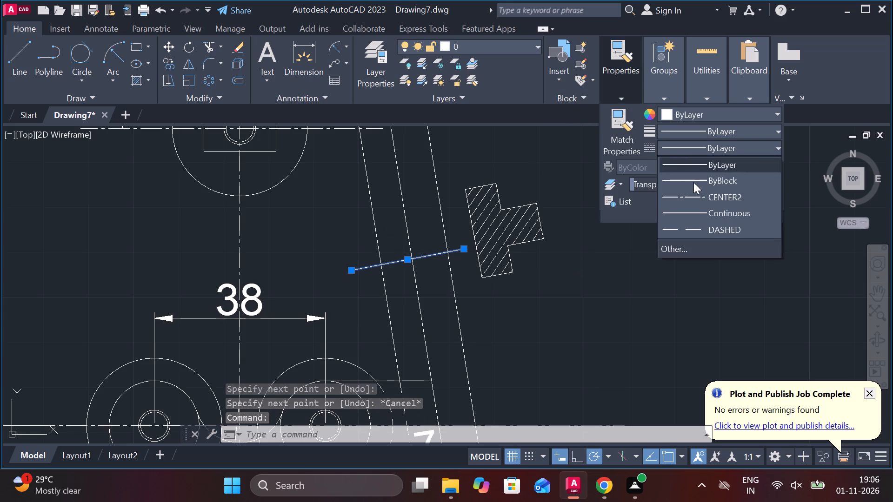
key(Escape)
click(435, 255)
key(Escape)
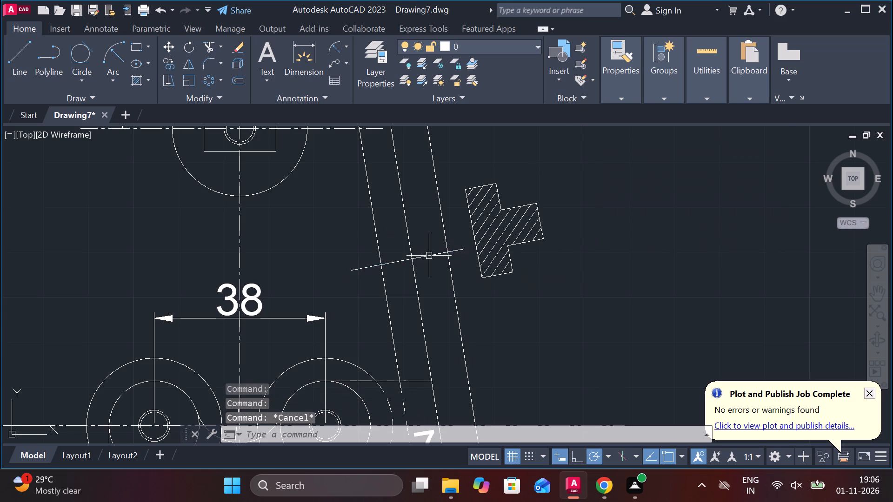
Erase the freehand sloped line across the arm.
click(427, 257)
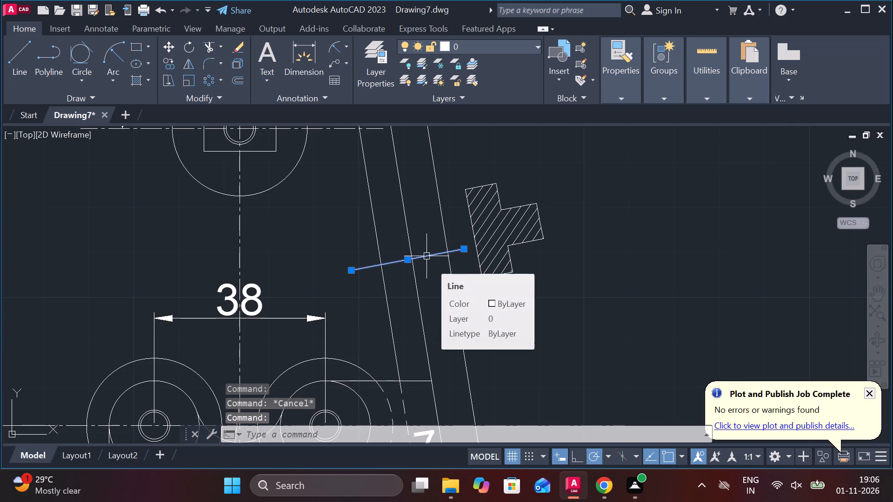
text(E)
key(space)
Draw a line about 29 long from the midpoint of the T-section's flange edge, perpendicular to that edge and across the sloping arm.
key(l)
key(Return)
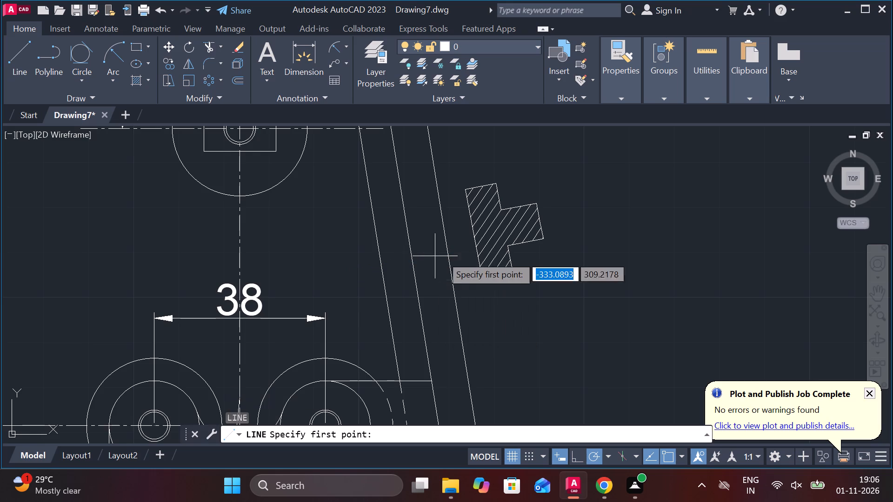
click(473, 231)
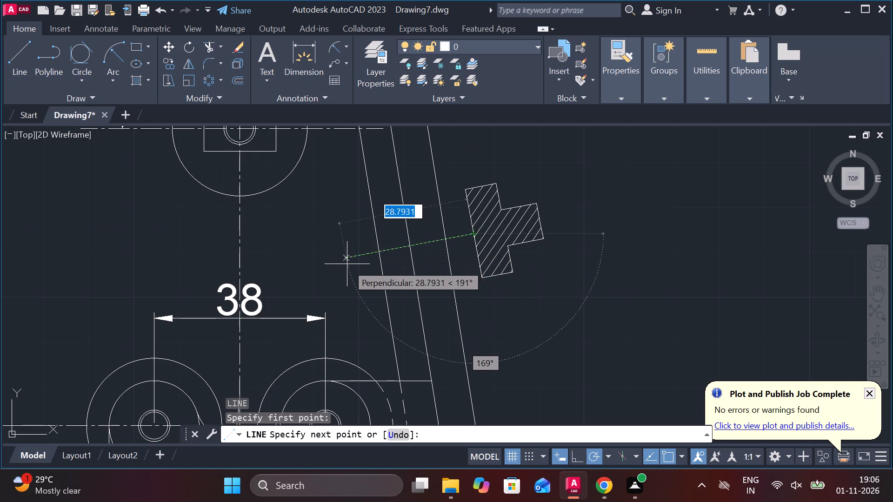
click(347, 264)
key(Escape)
Set the linetype of the line crossing the sloping arm to CENTER2.
click(424, 244)
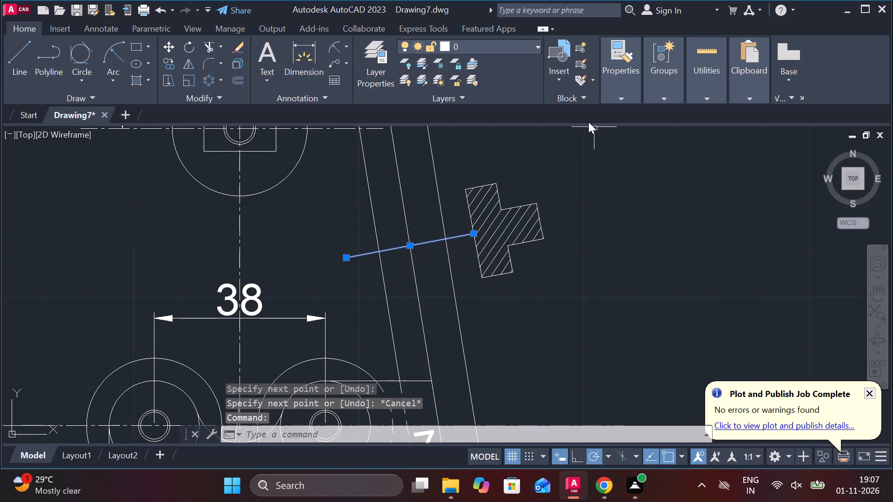
click(625, 100)
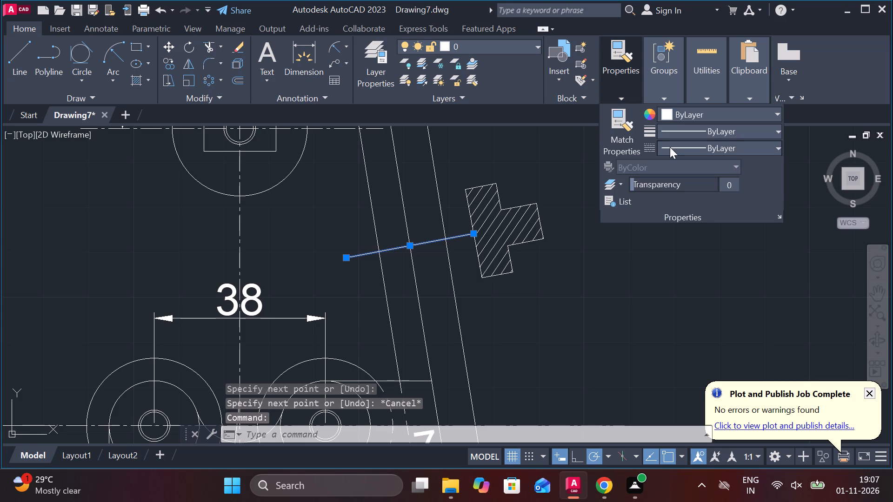
click(670, 147)
click(686, 193)
key(Escape)
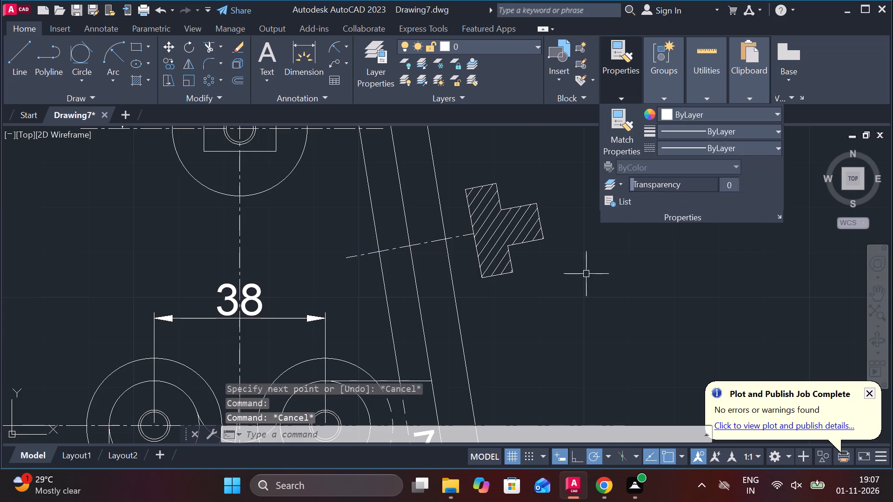
Add an aligned dimension for the T-section's flange thickness, placed just above the flange's upper end.
click(349, 45)
click(368, 95)
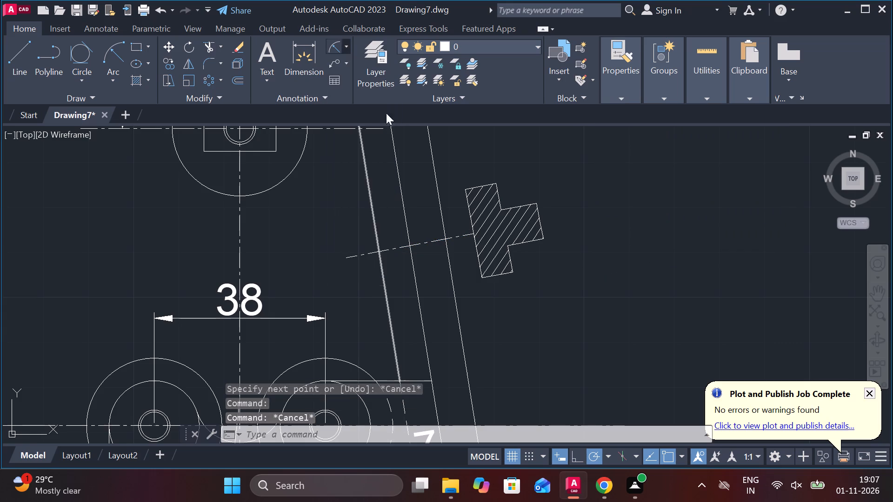
click(464, 192)
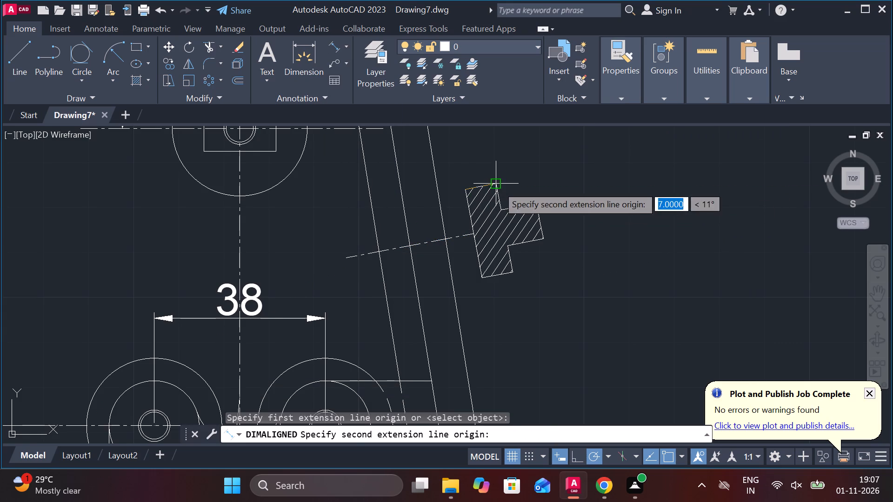
click(497, 185)
click(479, 166)
Add an aligned dimension for the length of the T-section's web along its upper edge.
key(space)
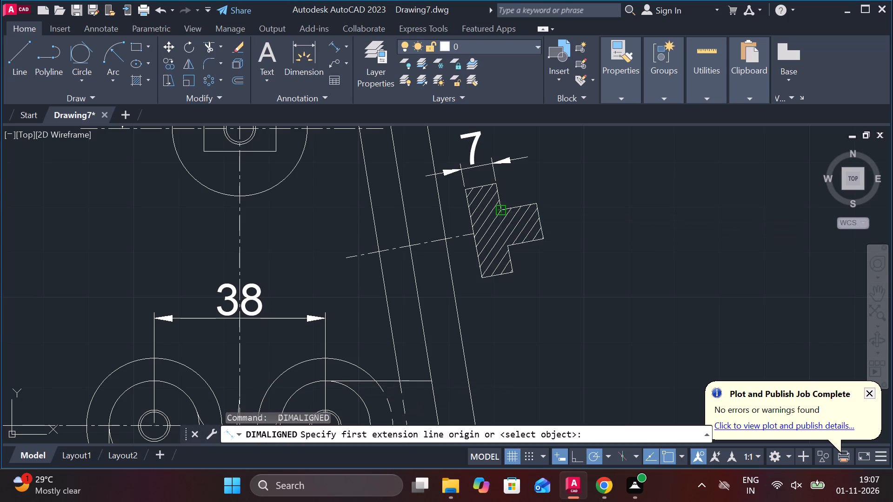
click(498, 212)
click(534, 205)
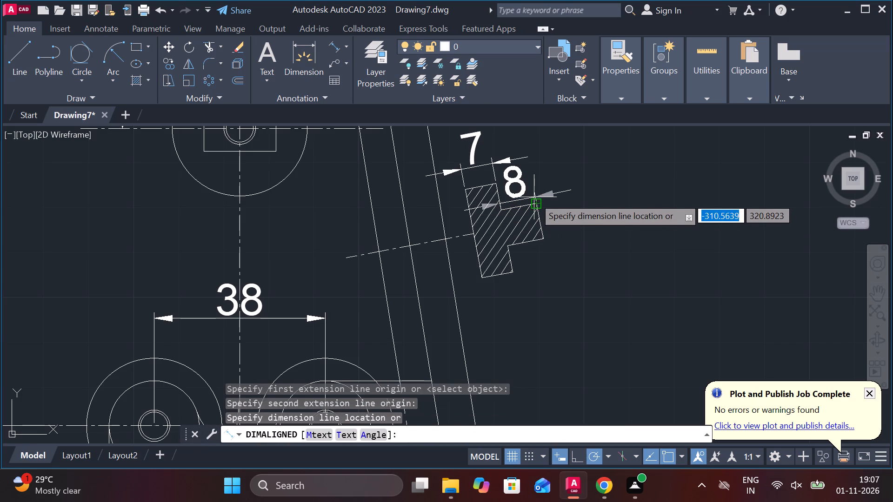
click(534, 197)
middle_drag(532, 206, 532, 258)
key(Escape)
Relocate the web length dimension above the flange thickness dimension so the two no longer crowd each other.
click(518, 239)
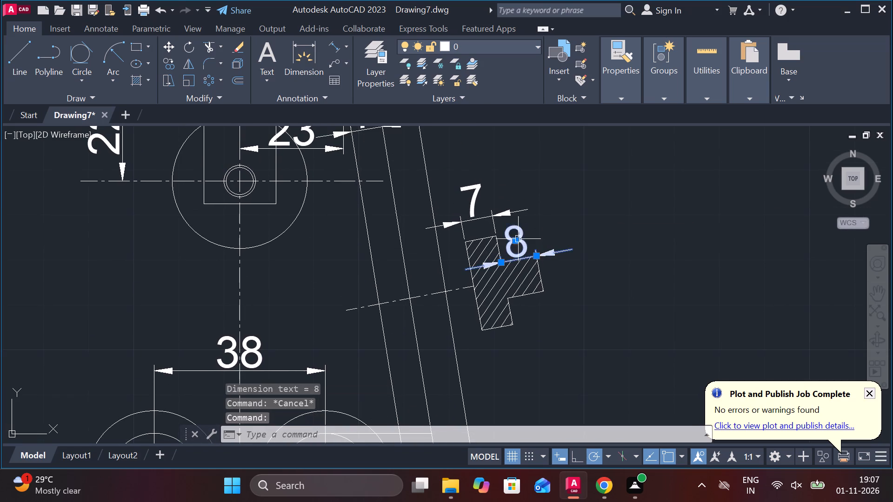
click(514, 238)
click(489, 163)
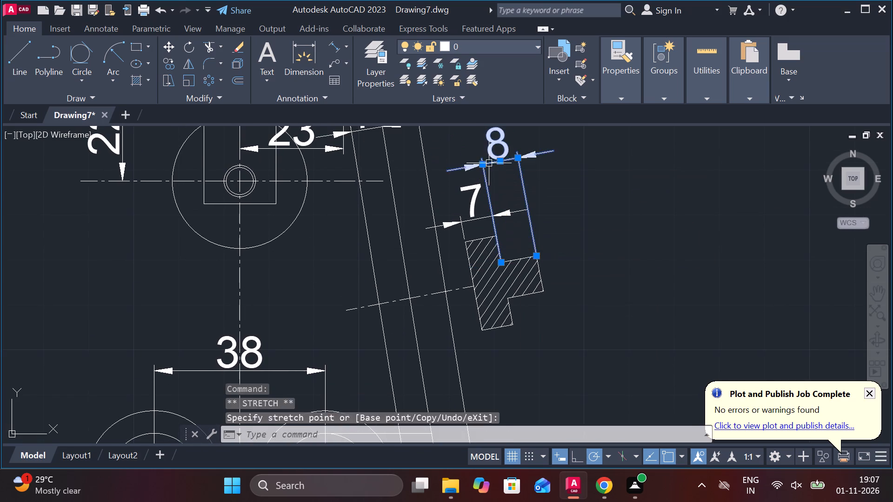
key(Escape)
Add an aligned dimension for the T-section's web thickness, placed beyond the web's outer end.
middle_drag(563, 231, 455, 164)
click(335, 46)
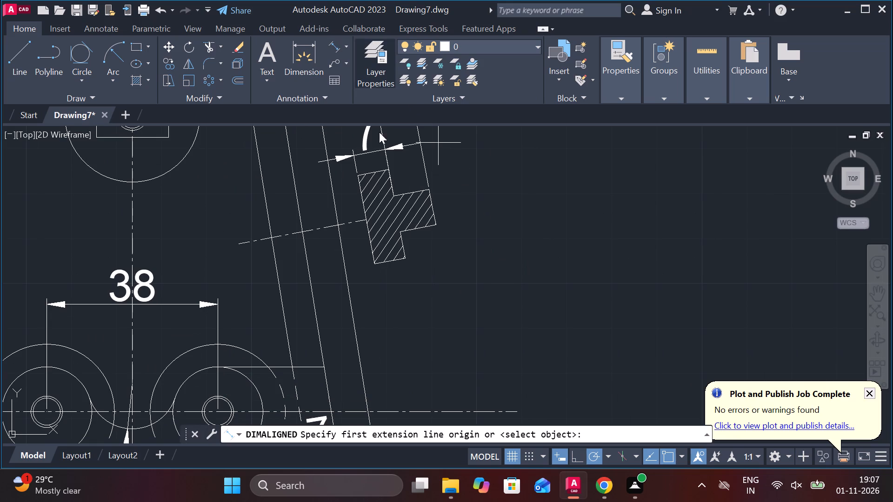
click(423, 189)
click(440, 223)
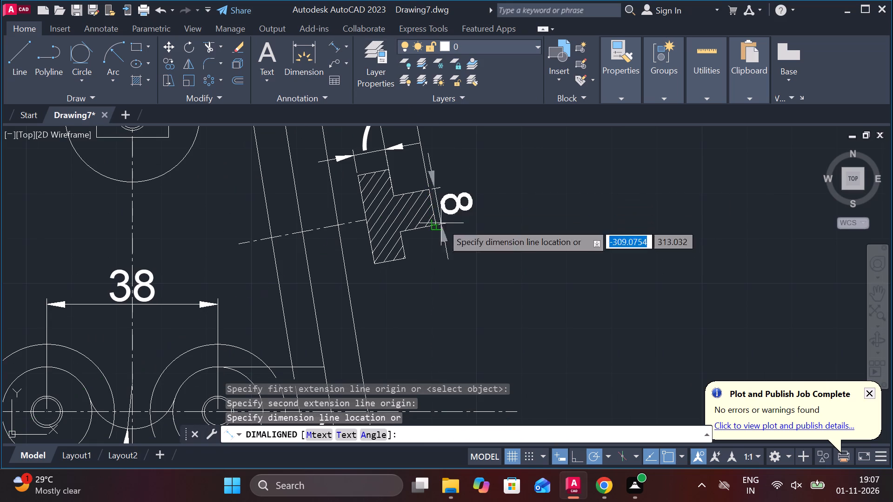
click(471, 213)
Examine the dimensioned front view of the assembly and its surrounding part drawings.
scroll(474, 216, down, 2)
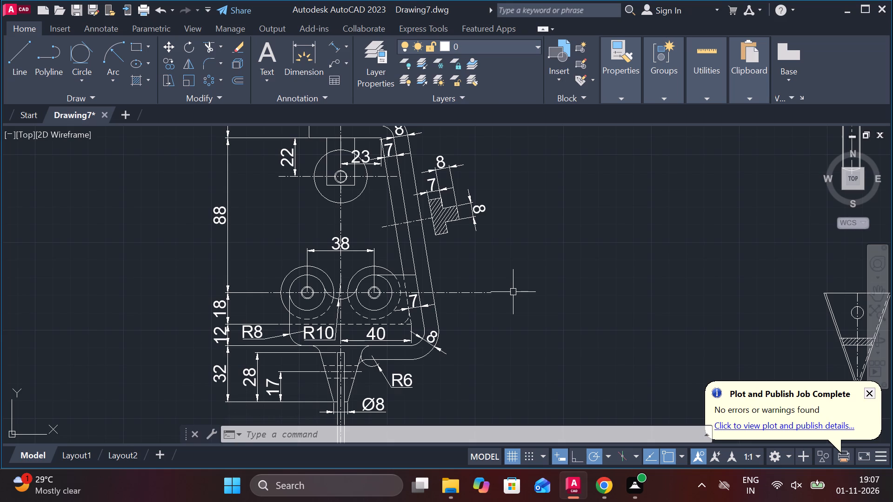
scroll(604, 291, down, 1)
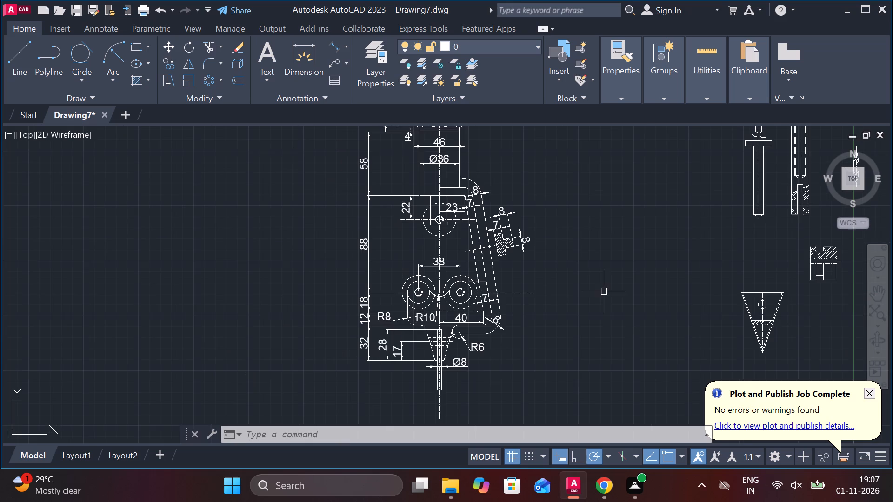
middle_drag(582, 294, 515, 328)
middle_drag(455, 232, 485, 298)
middle_drag(483, 254, 460, 154)
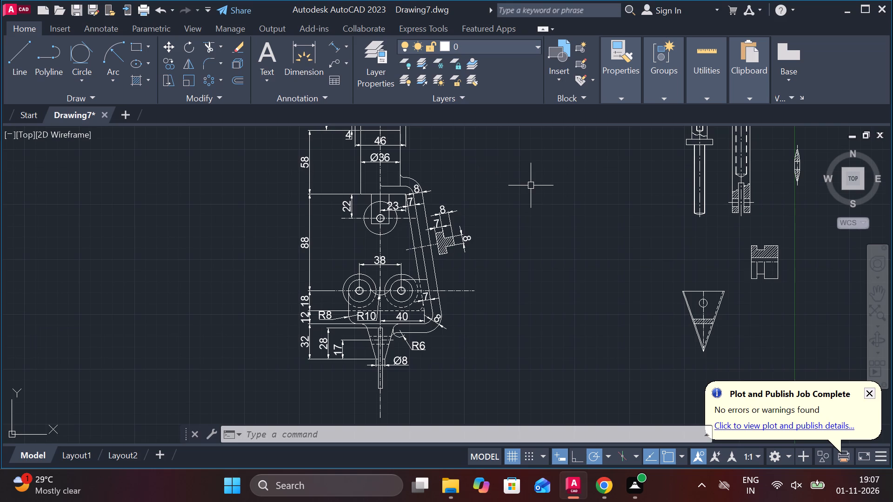
middle_drag(545, 202, 531, 226)
scroll(543, 204, down, 1)
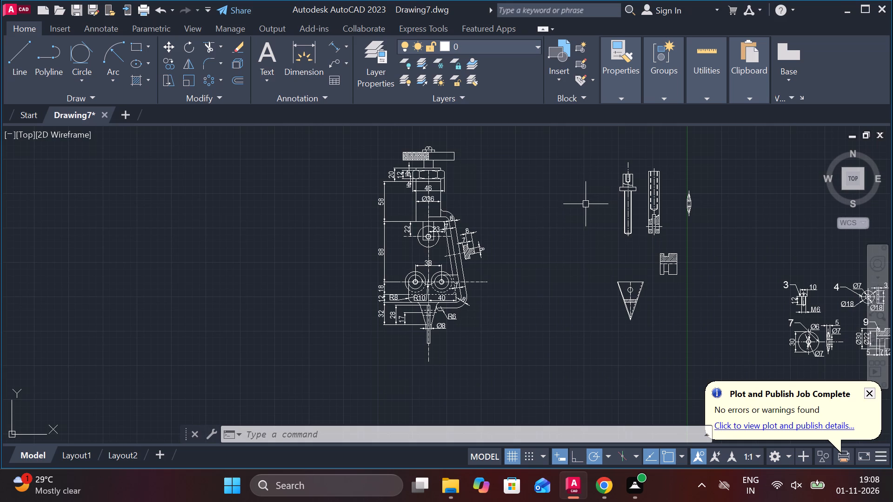
scroll(623, 196, up, 1)
middle_click(554, 226)
scroll(554, 226, up, 1)
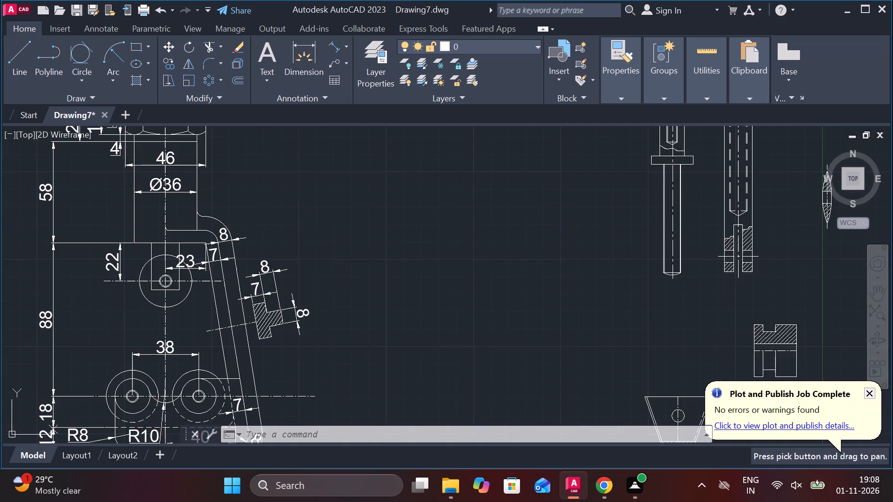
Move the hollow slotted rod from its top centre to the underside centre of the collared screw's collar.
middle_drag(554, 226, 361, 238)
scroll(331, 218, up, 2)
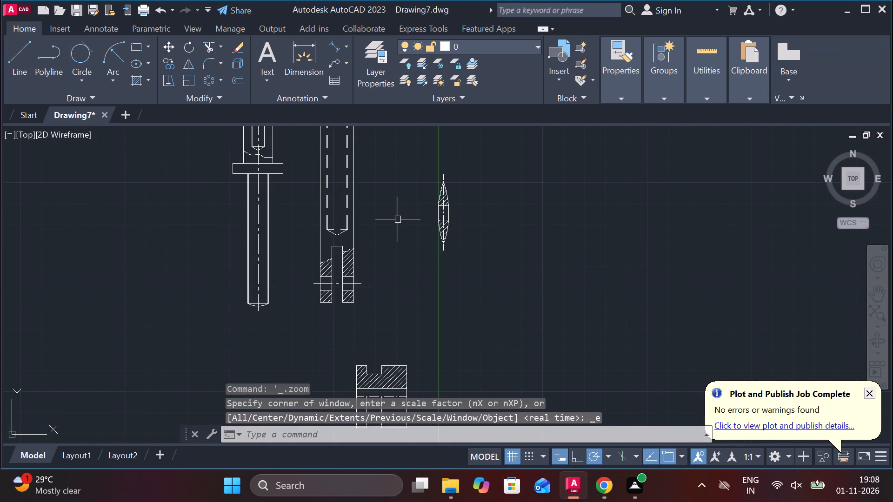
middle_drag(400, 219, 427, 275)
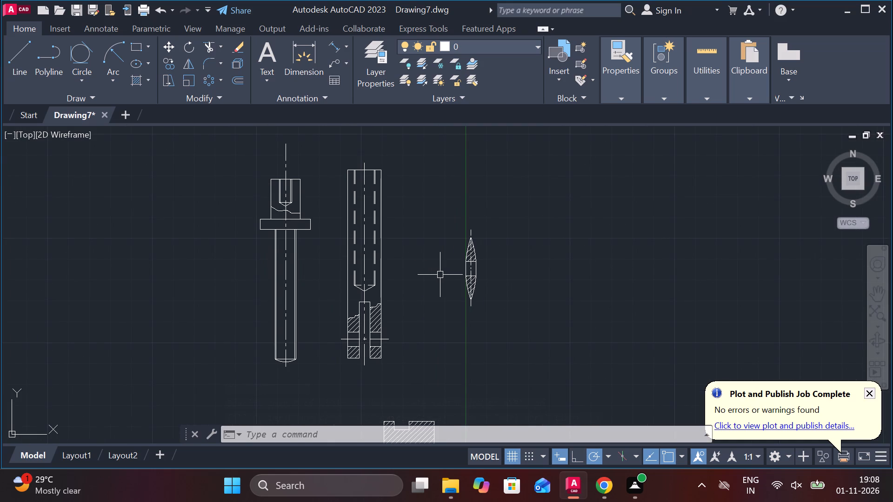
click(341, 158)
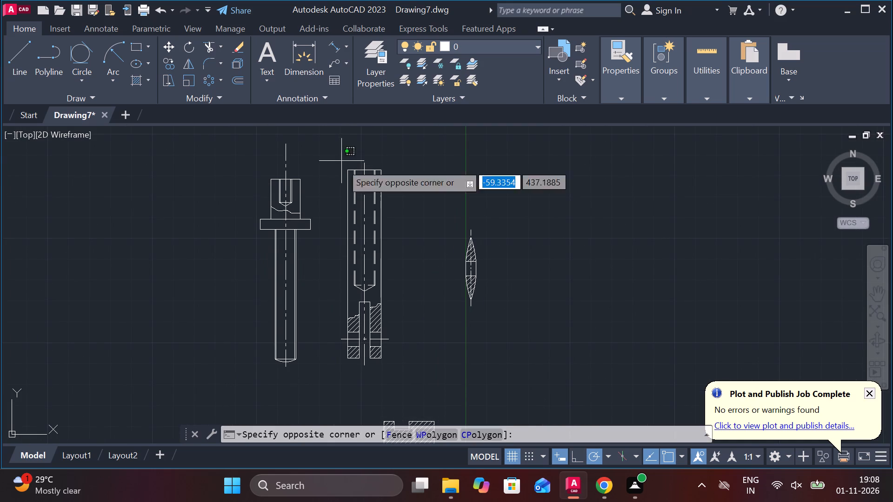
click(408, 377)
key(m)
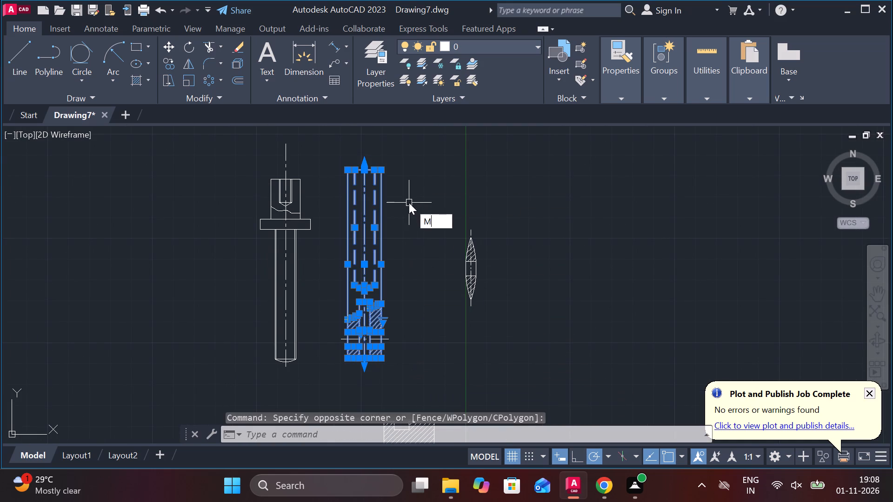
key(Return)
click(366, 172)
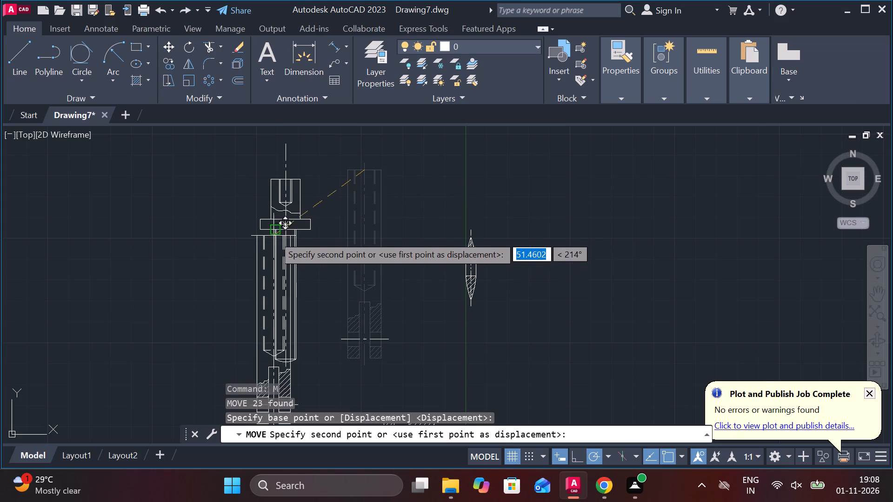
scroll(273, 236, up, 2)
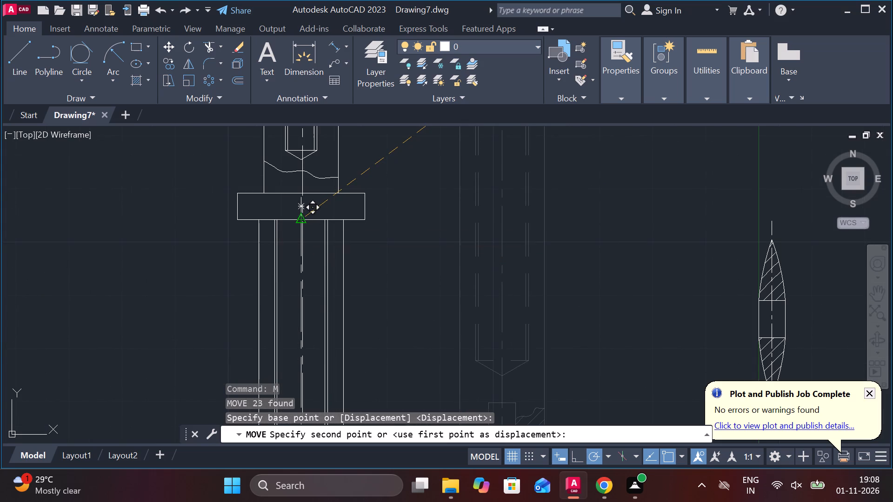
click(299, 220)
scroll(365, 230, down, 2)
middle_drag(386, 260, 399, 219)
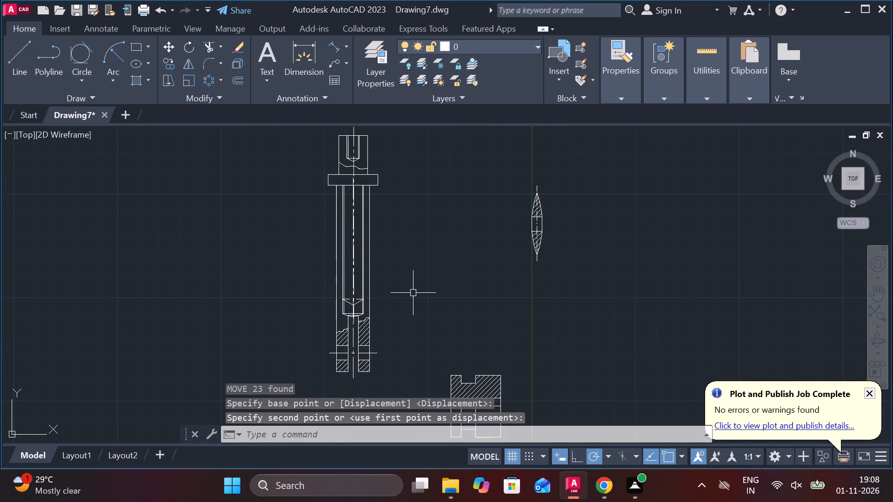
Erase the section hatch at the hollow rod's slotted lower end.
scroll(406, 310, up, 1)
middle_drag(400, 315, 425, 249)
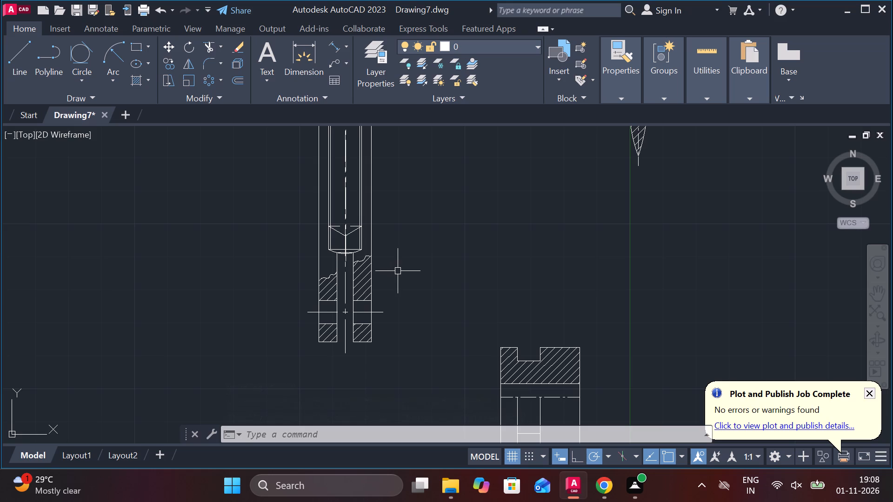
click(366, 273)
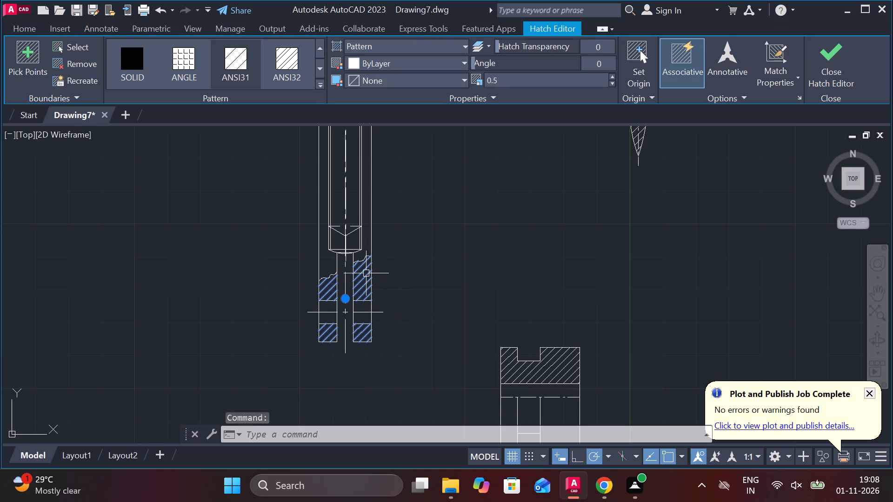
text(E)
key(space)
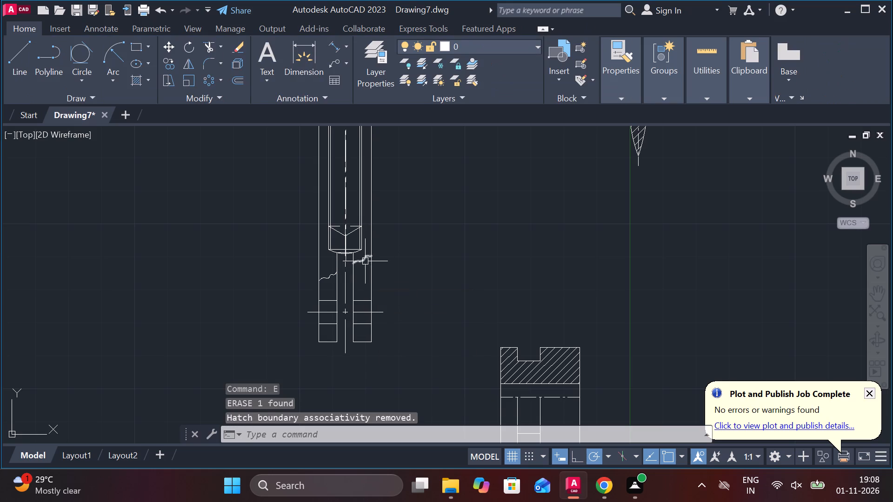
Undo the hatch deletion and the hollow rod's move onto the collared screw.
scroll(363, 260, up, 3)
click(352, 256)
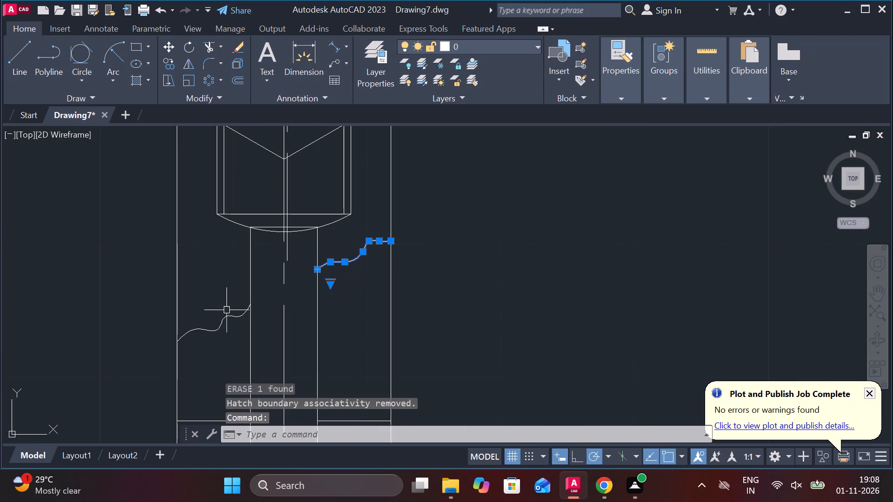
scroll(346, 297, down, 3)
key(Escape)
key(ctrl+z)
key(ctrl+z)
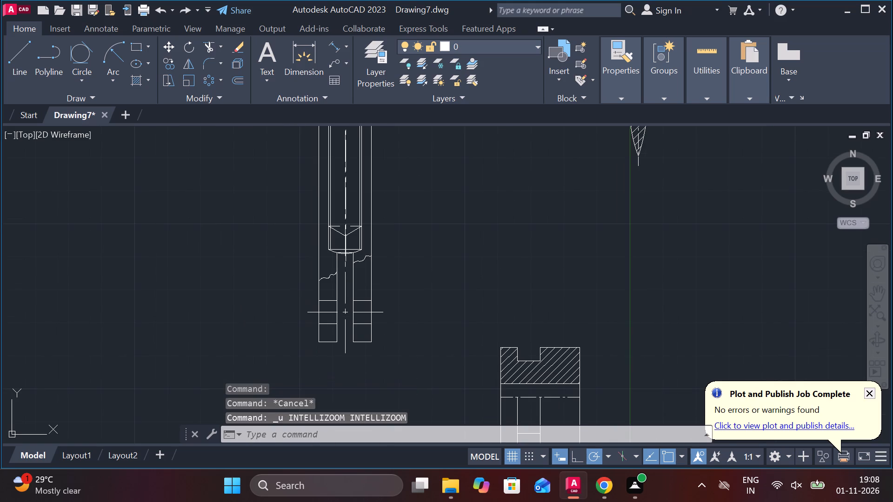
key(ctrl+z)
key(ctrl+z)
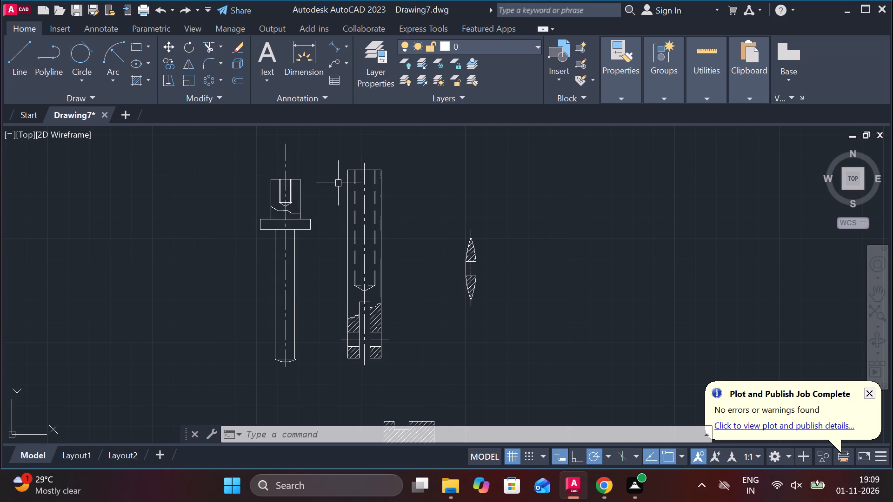
Examine the undimensioned part copies against the assembly front view and the numbered, dimensioned part drawings.
scroll(517, 212, down, 2)
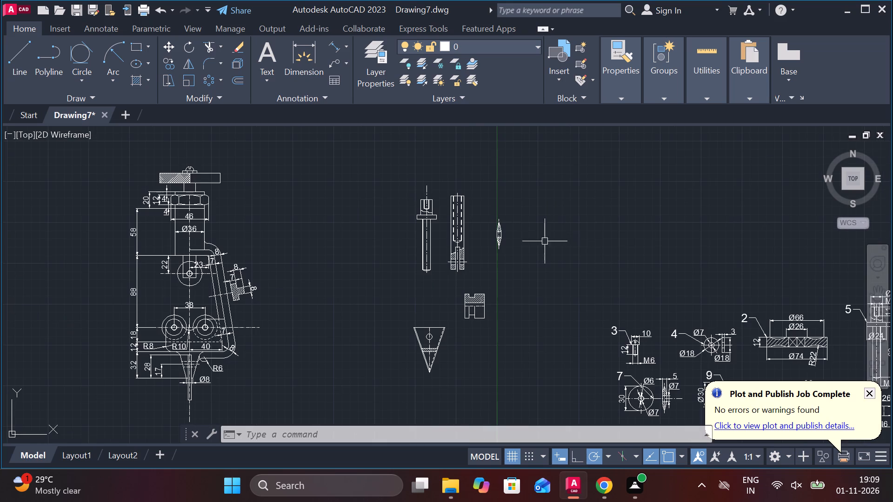
middle_drag(373, 206, 425, 267)
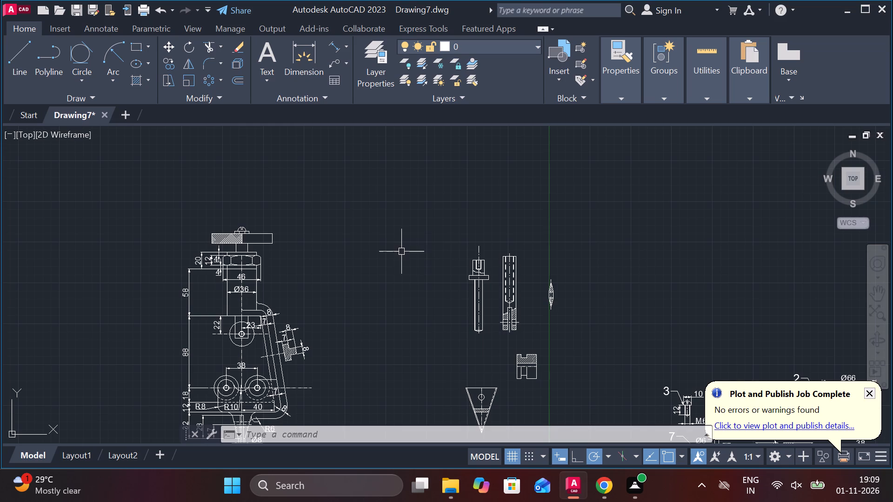
scroll(400, 250, down, 1)
scroll(358, 260, up, 2)
middle_drag(400, 260, 367, 170)
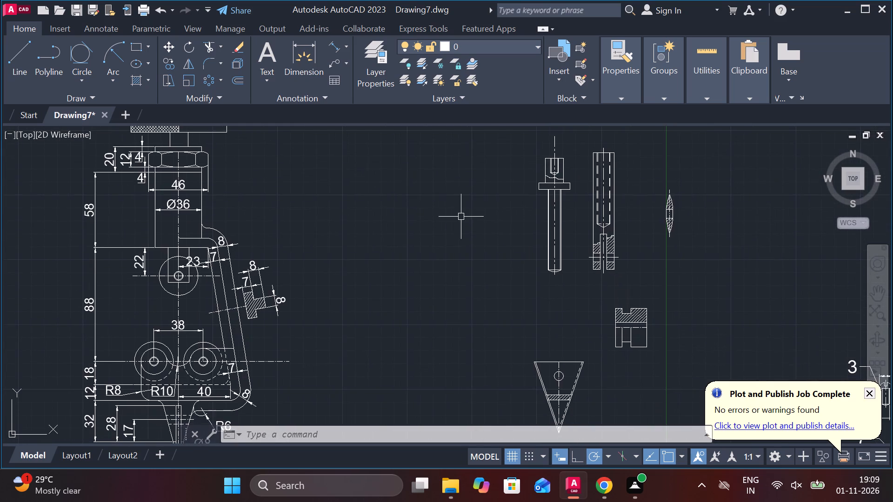
middle_drag(453, 217, 322, 204)
scroll(443, 220, down, 1)
middle_drag(505, 232, 282, 201)
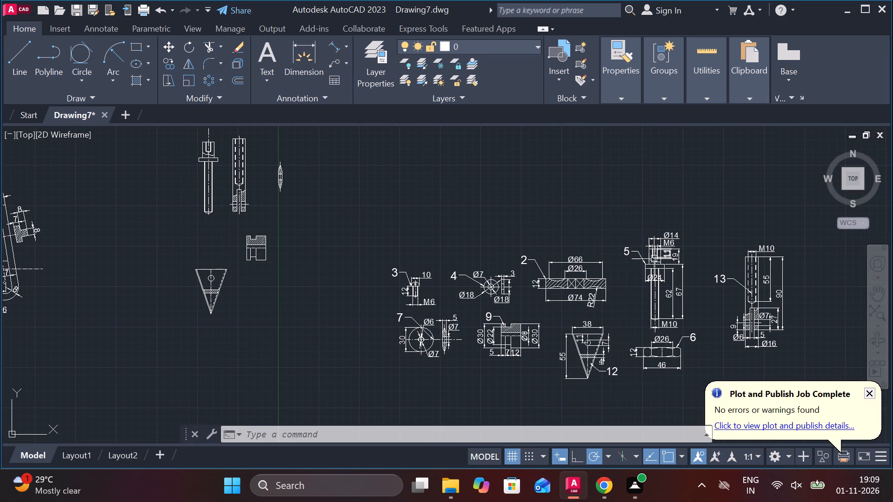
middle_drag(345, 231, 506, 266)
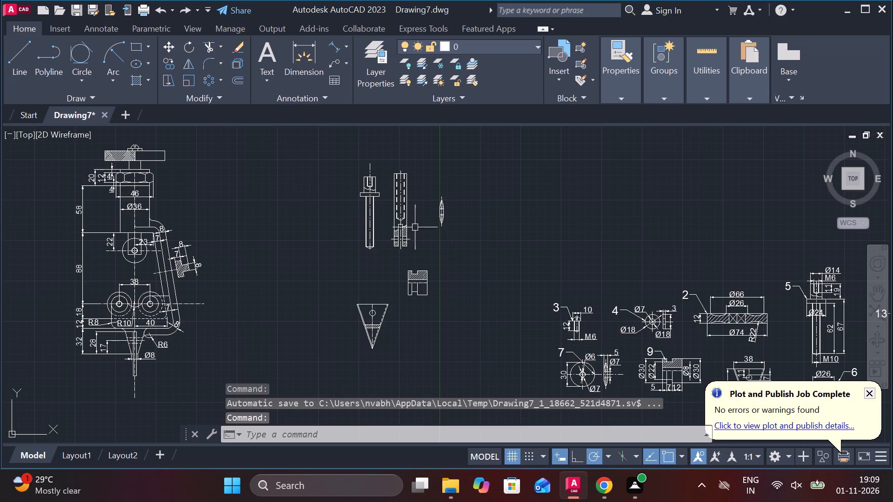
scroll(366, 165, up, 3)
middle_drag(395, 199, 400, 181)
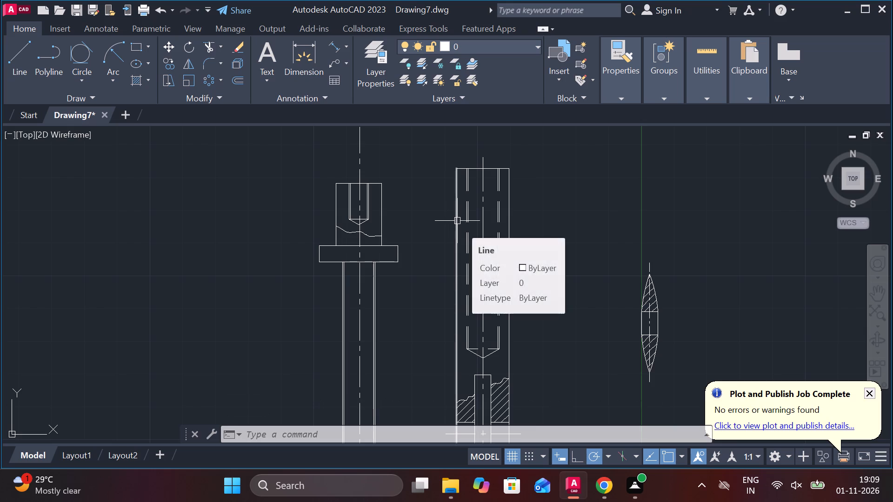
Rotate the half-sectioned grooved bush 270° about the end of its centre line so its axis stands vertical.
scroll(487, 310, down, 3)
middle_drag(528, 333, 473, 239)
scroll(447, 294, up, 3)
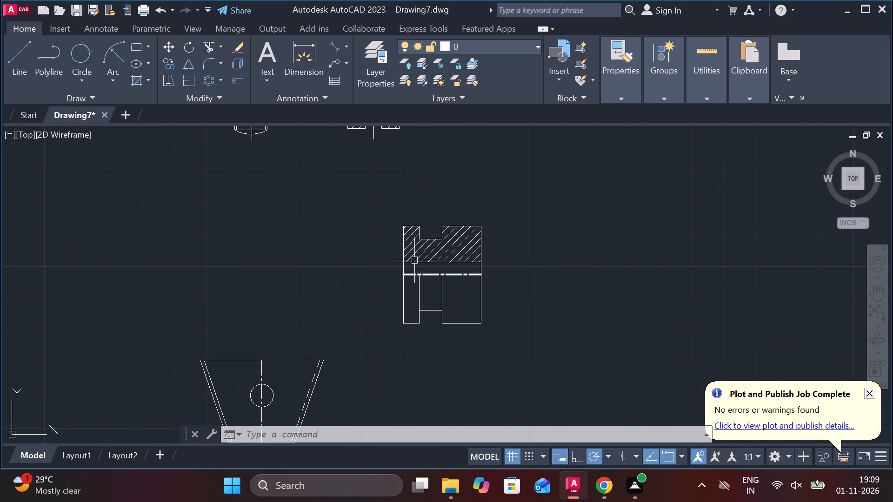
drag(385, 198, 390, 208)
click(505, 366)
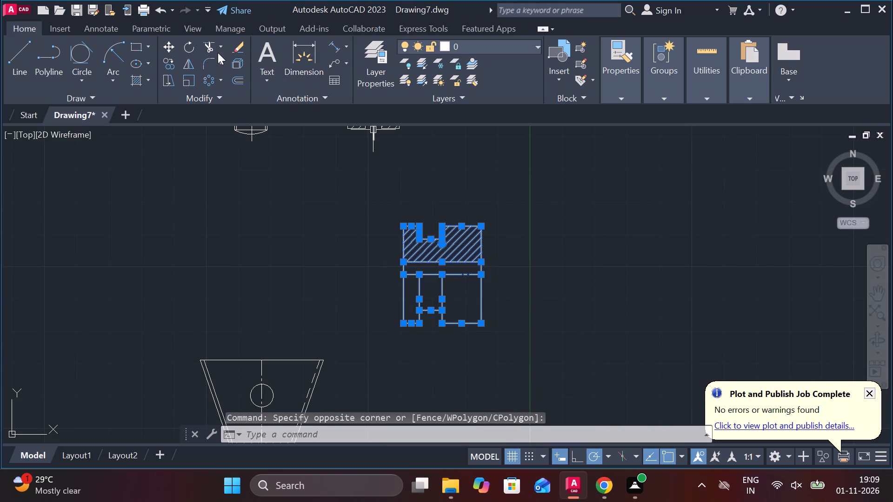
click(193, 47)
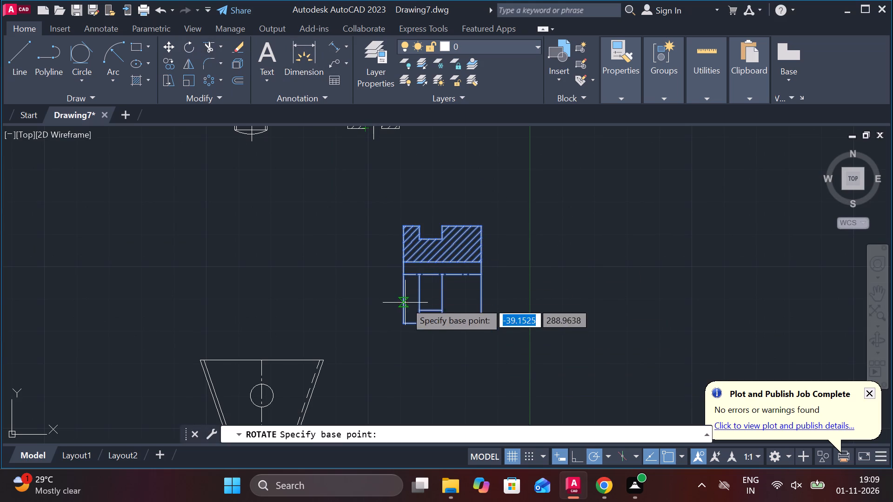
click(398, 282)
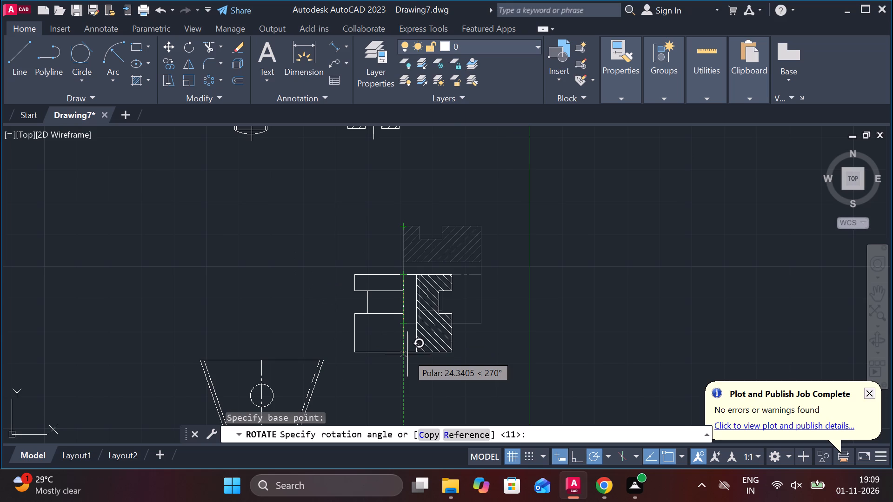
scroll(579, 308, down, 2)
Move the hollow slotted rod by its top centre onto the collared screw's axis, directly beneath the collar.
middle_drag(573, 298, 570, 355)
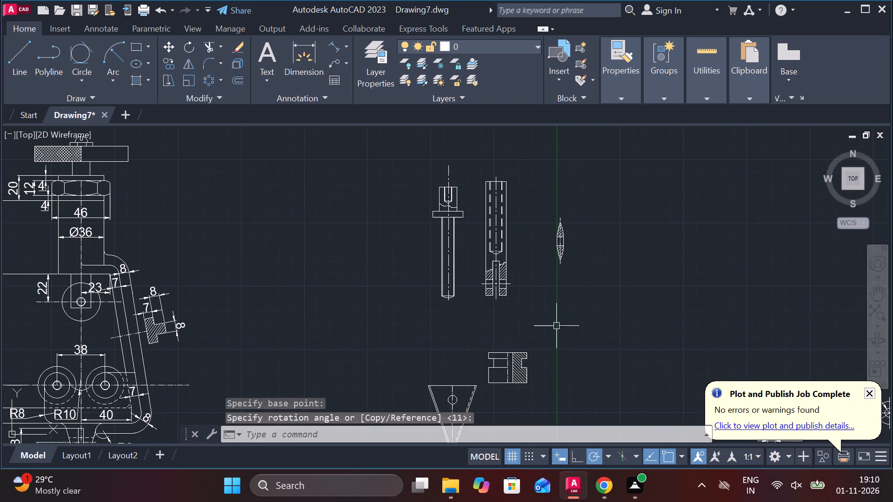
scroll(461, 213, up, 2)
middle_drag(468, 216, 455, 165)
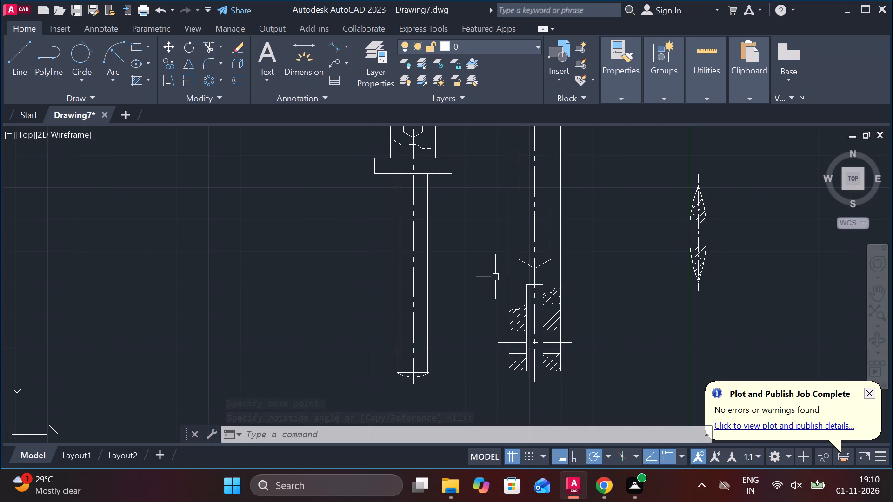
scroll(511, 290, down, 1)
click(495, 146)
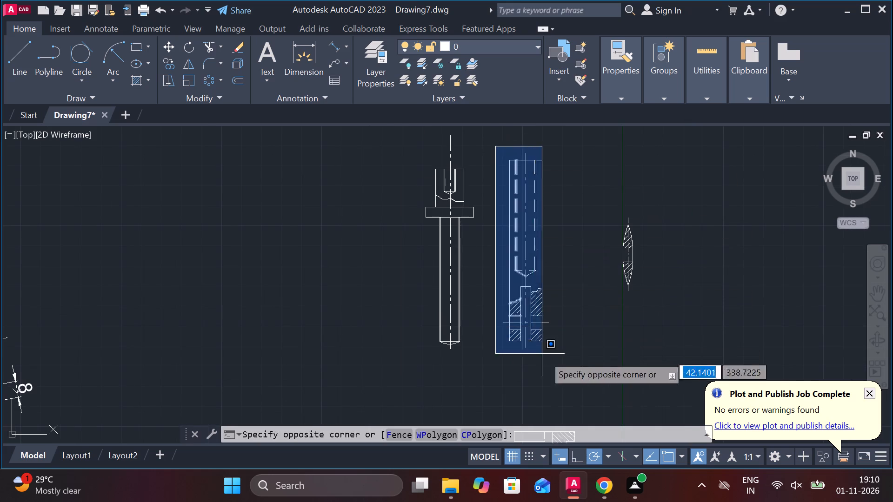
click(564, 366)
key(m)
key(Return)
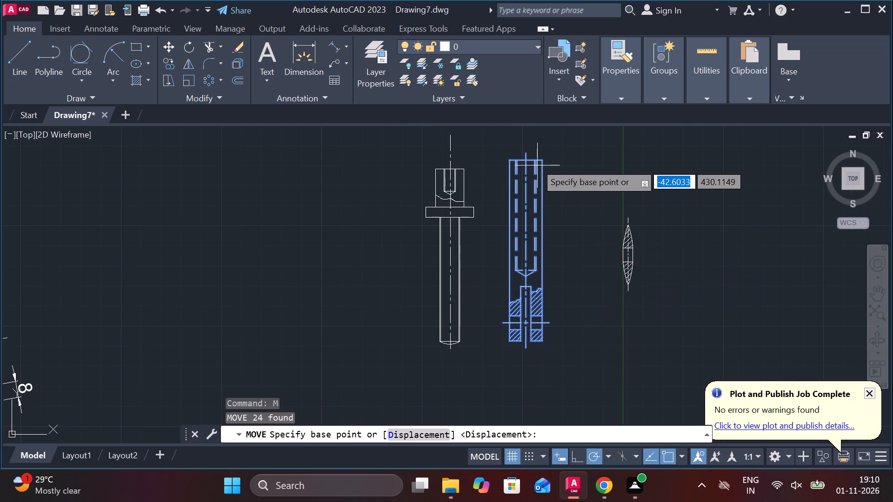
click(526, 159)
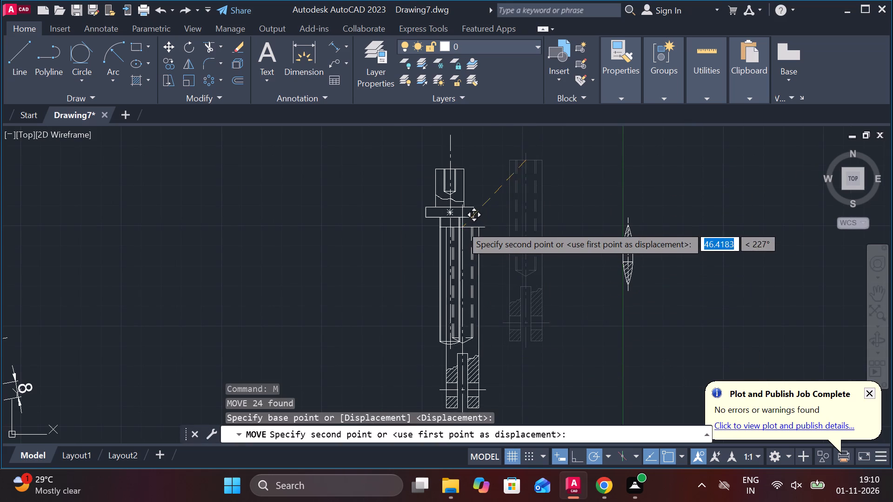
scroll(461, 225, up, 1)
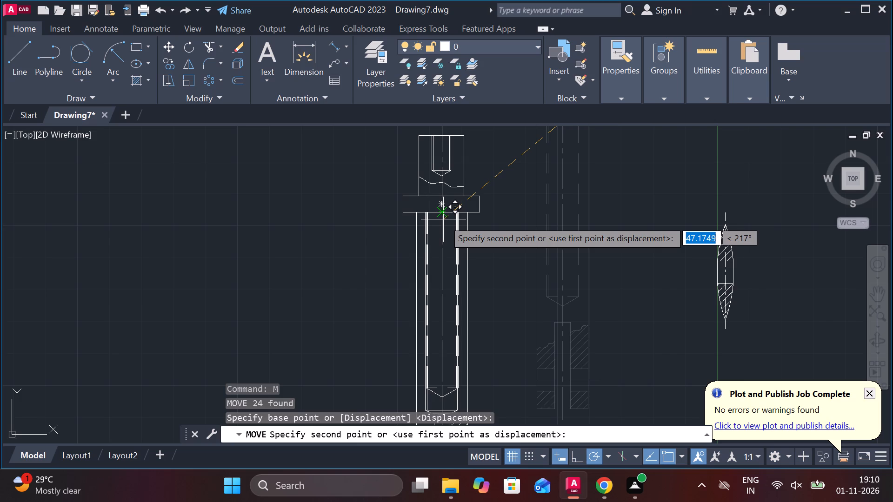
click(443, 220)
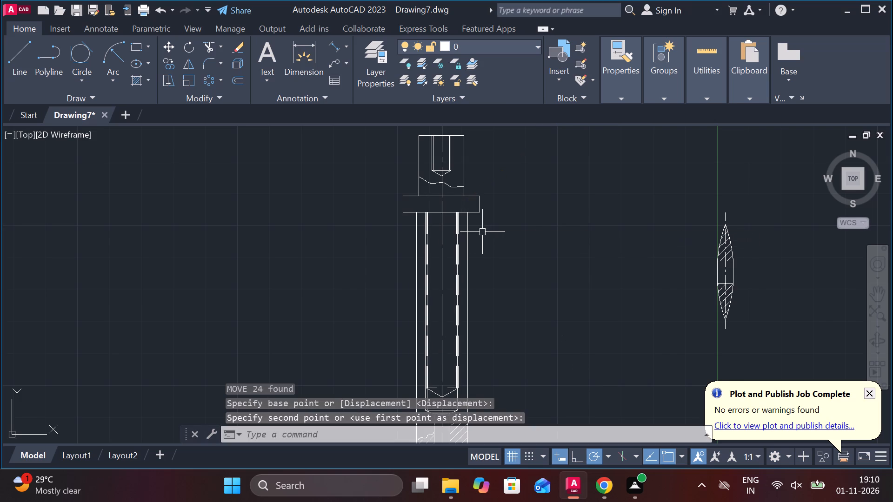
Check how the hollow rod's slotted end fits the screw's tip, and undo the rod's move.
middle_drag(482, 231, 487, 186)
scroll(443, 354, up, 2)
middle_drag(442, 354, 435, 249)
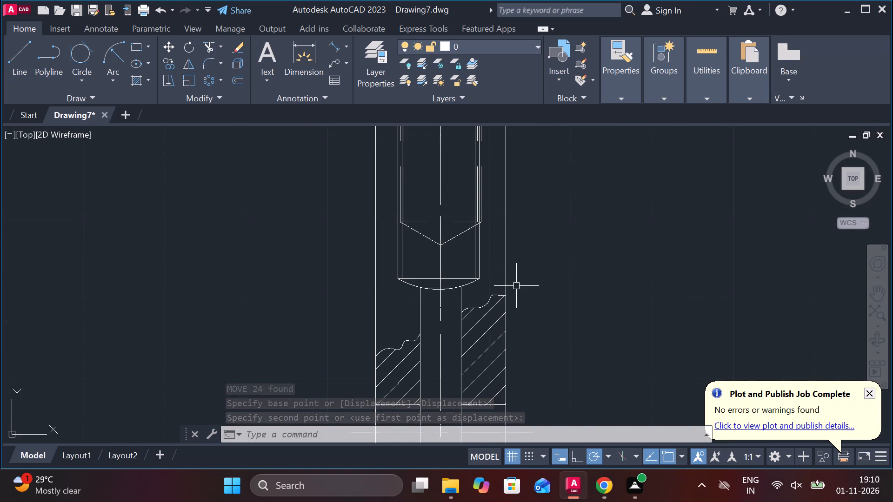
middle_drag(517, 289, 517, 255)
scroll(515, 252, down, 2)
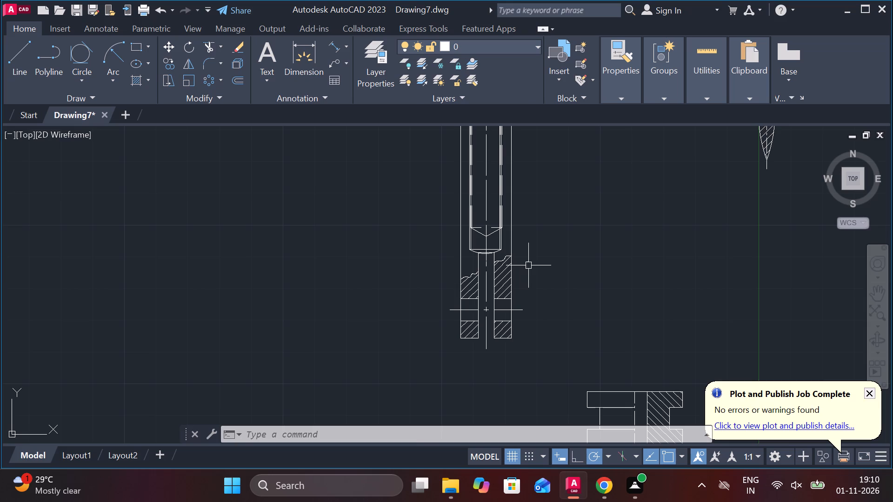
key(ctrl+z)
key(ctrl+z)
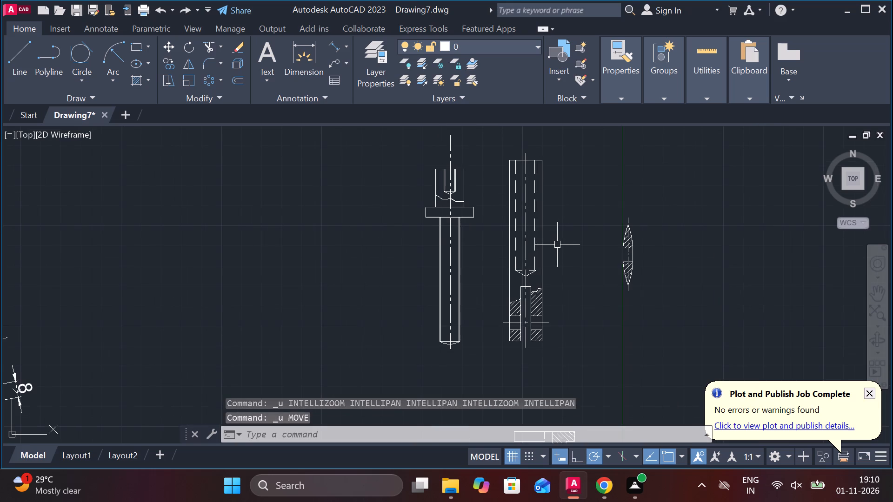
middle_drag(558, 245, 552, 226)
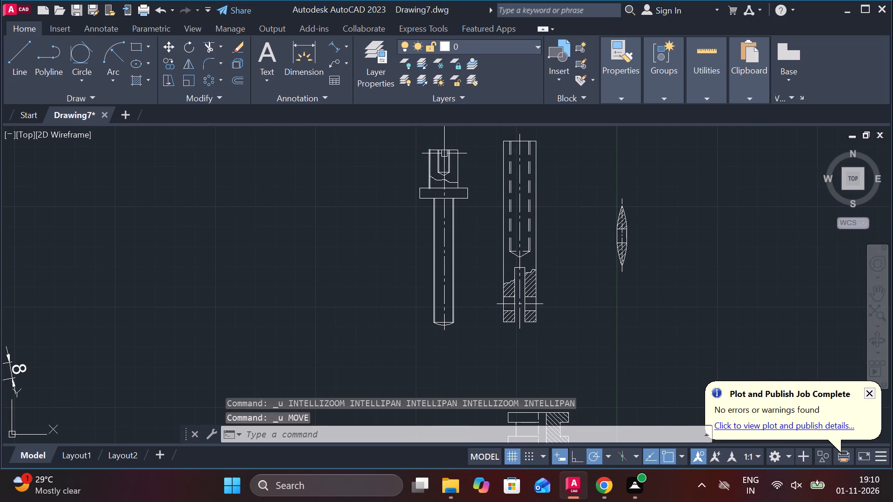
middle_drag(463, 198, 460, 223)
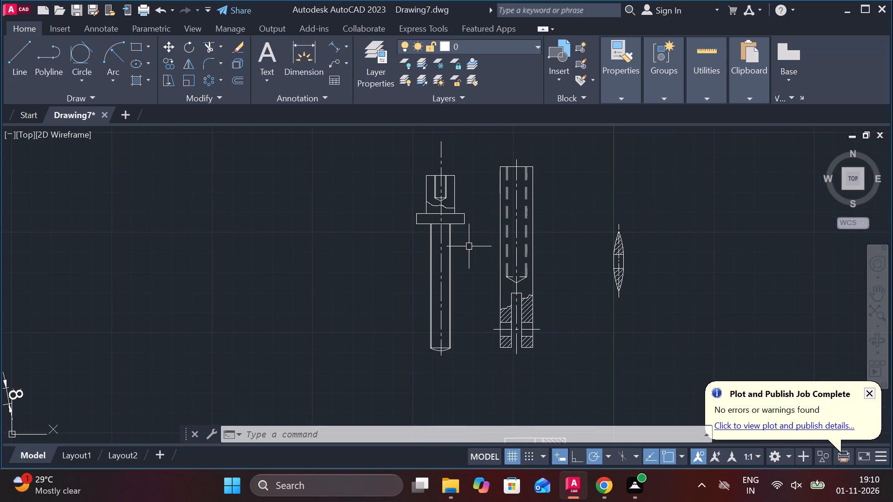
Draw a horizontal reference line beside the assembly front view, level with the top edge of the knurled wheel.
scroll(469, 246, down, 2)
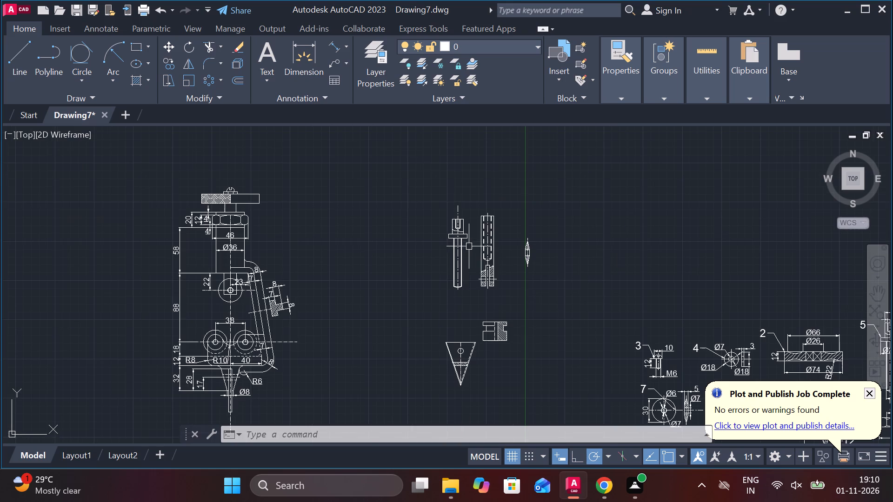
middle_drag(400, 317, 500, 311)
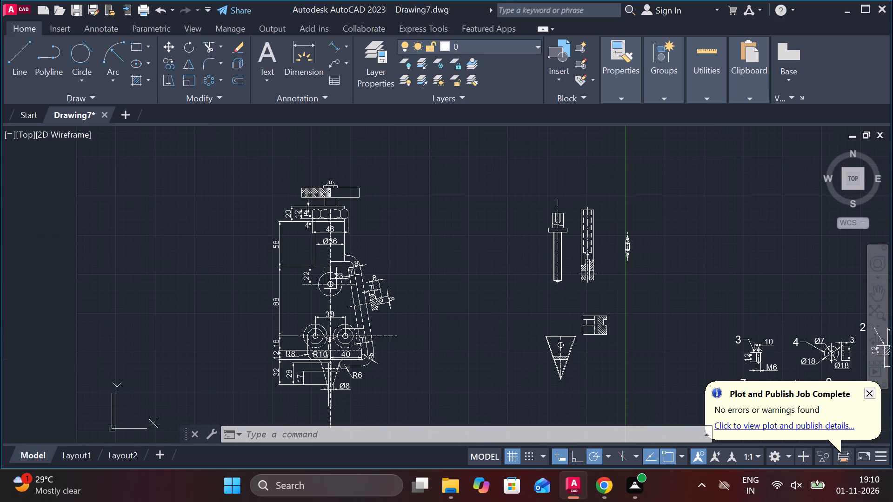
scroll(404, 199, up, 1)
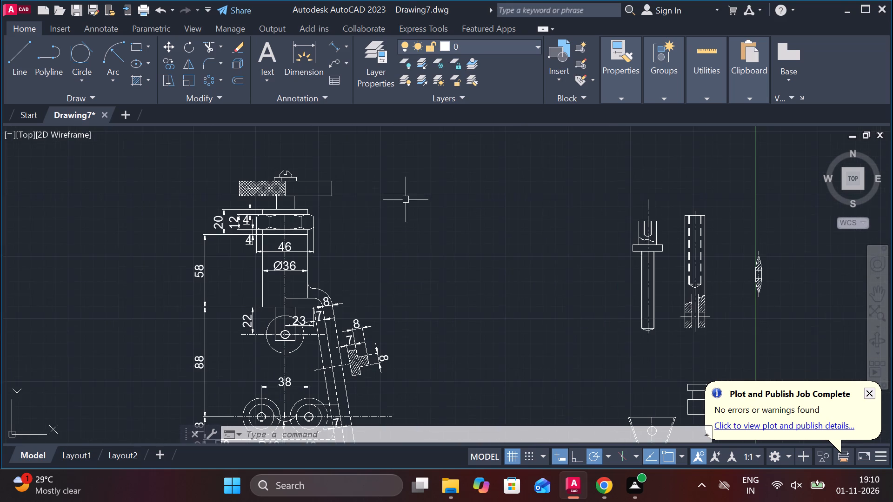
middle_drag(384, 187, 413, 216)
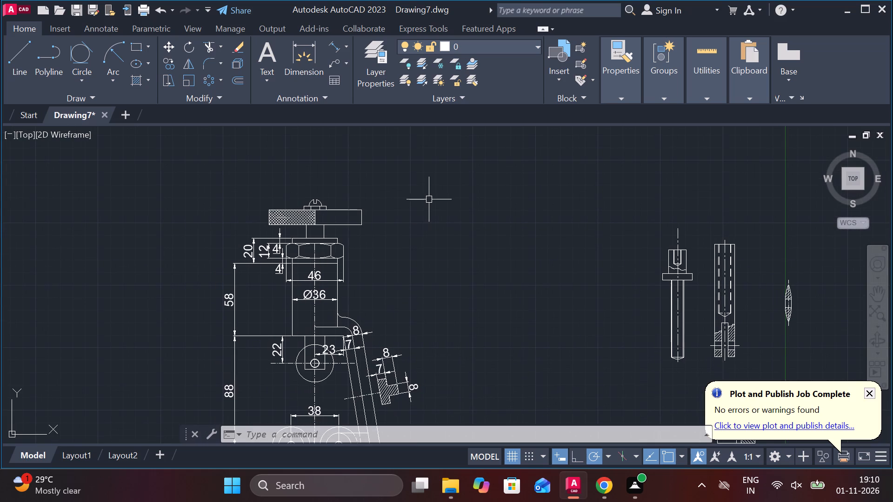
key(l)
key(Return)
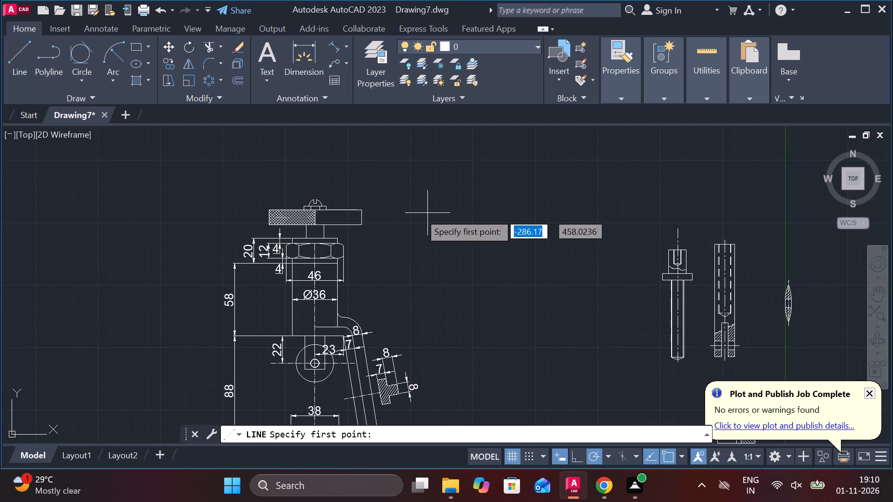
click(478, 208)
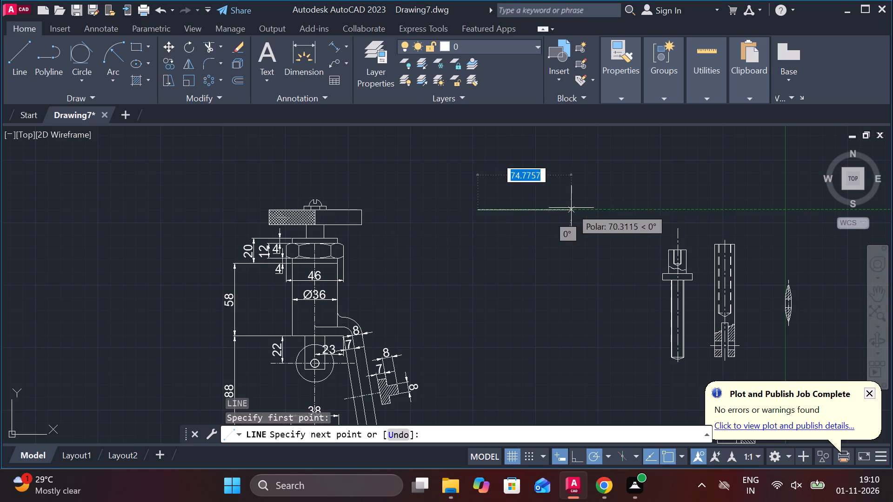
click(617, 207)
key(Escape)
Move the collared screw by its top centre onto the horizontal reference line level with the knurled wheel's top.
click(653, 238)
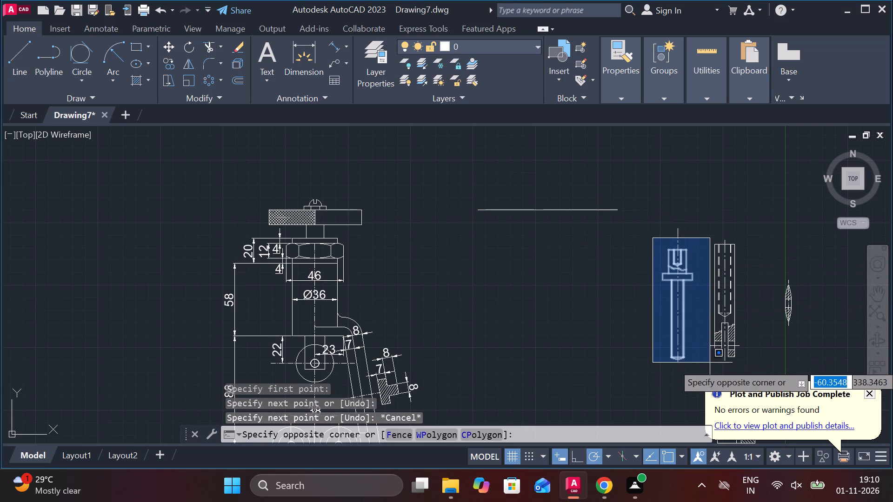
click(710, 365)
key(m)
key(Return)
scroll(675, 262, up, 3)
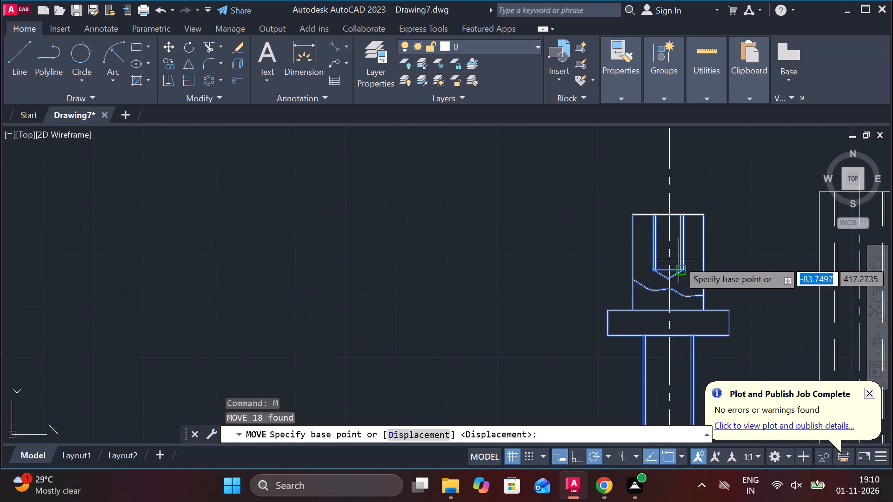
click(671, 214)
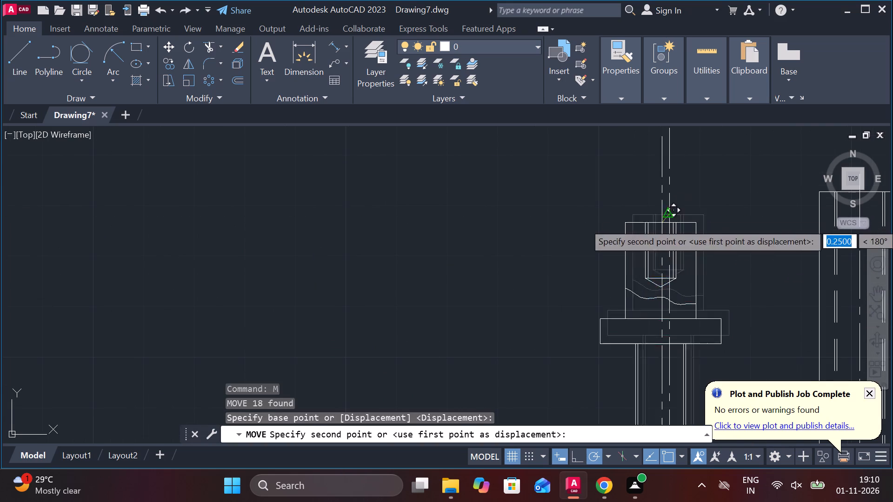
scroll(662, 223, down, 2)
click(460, 154)
scroll(532, 232, down, 1)
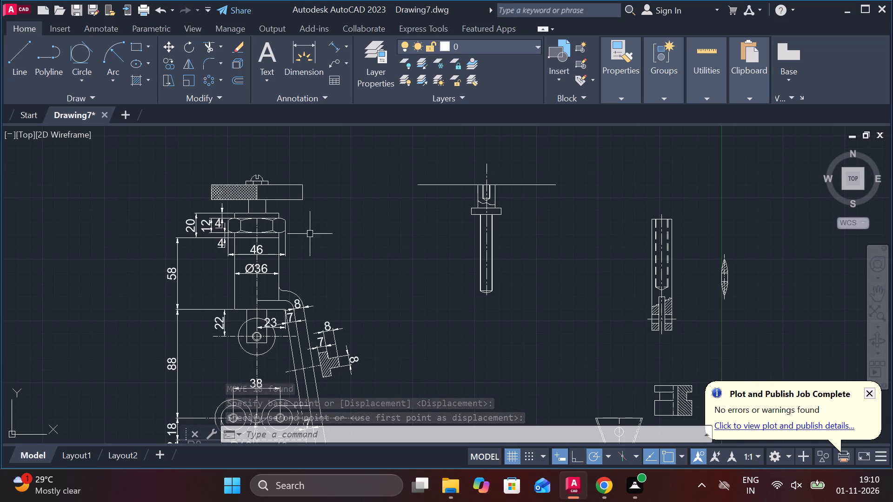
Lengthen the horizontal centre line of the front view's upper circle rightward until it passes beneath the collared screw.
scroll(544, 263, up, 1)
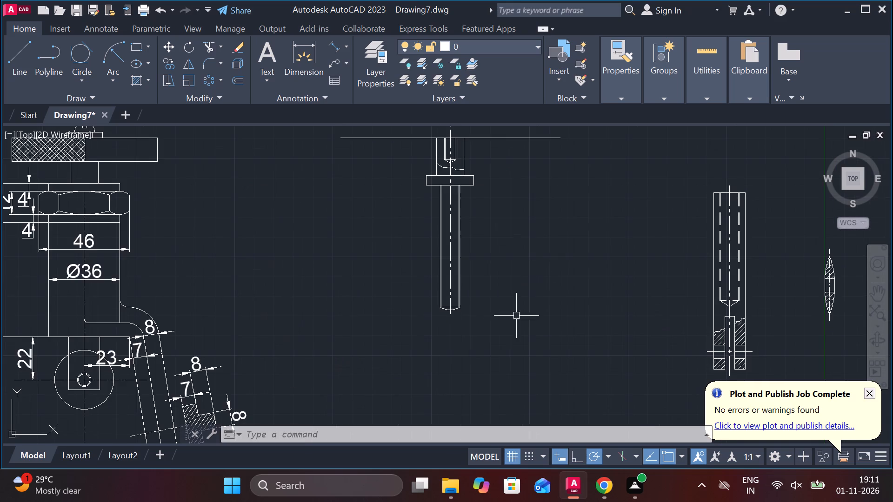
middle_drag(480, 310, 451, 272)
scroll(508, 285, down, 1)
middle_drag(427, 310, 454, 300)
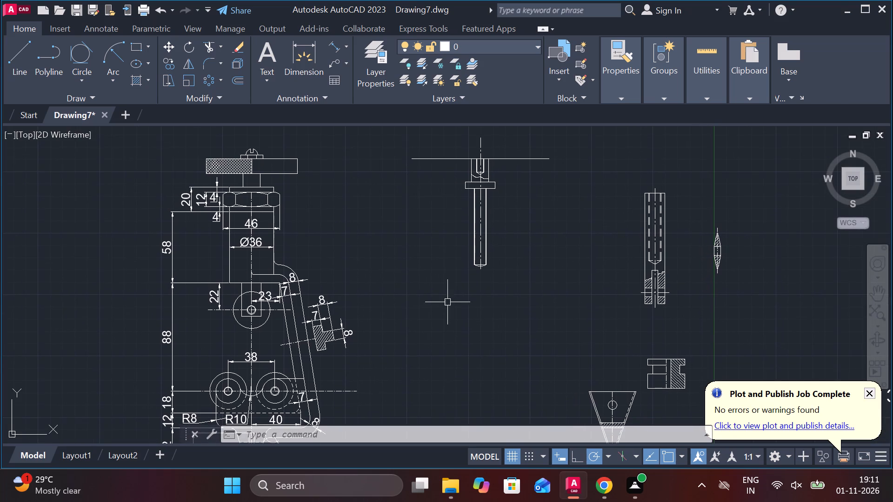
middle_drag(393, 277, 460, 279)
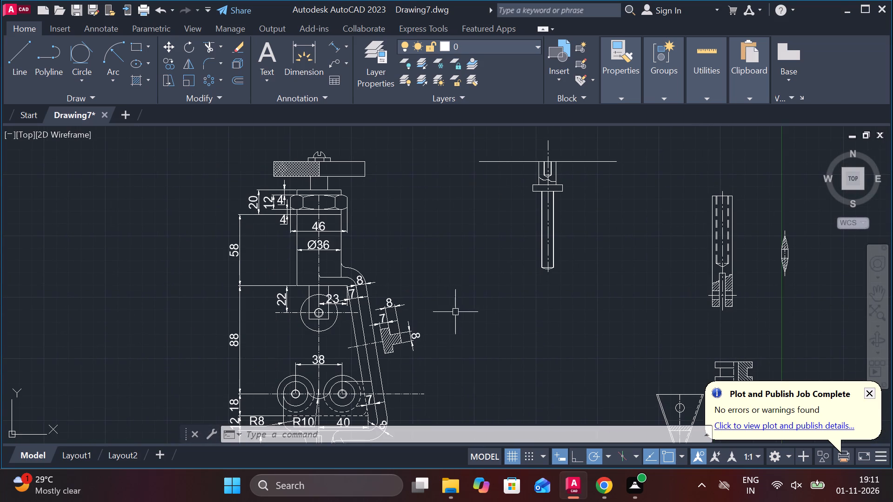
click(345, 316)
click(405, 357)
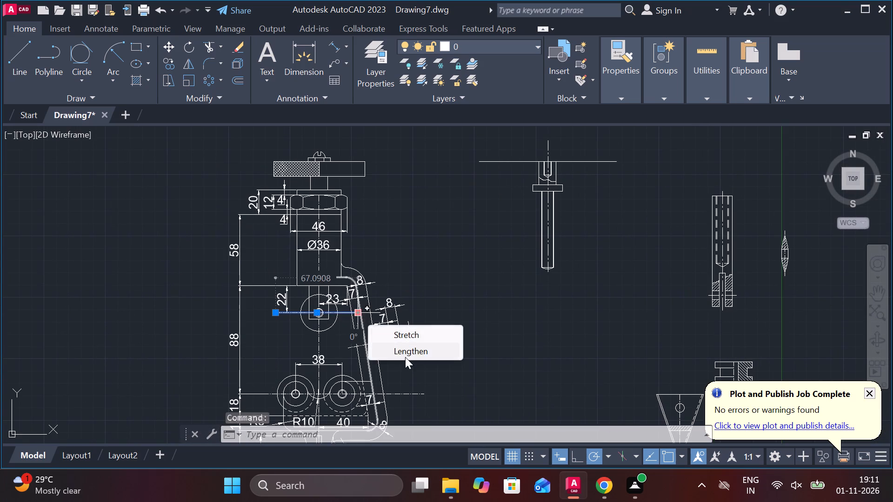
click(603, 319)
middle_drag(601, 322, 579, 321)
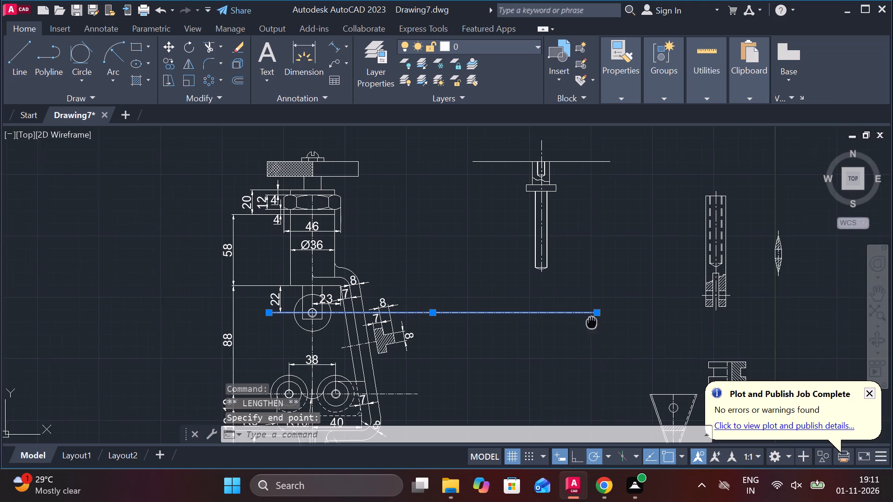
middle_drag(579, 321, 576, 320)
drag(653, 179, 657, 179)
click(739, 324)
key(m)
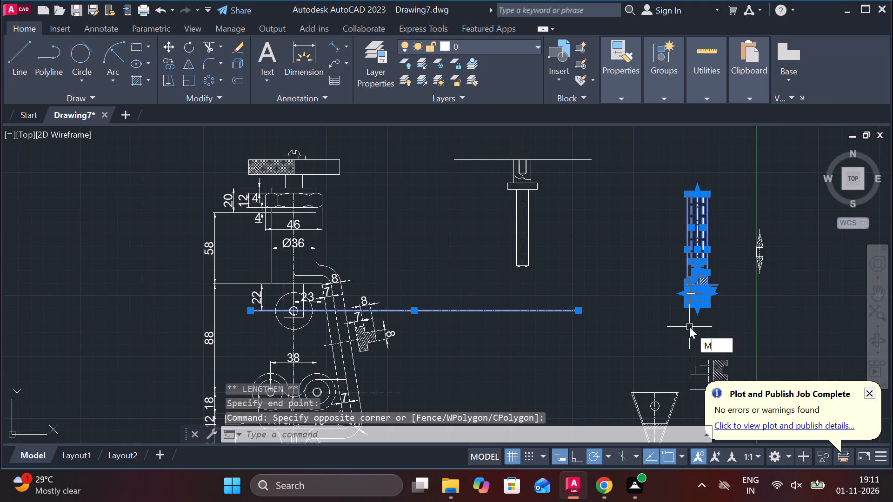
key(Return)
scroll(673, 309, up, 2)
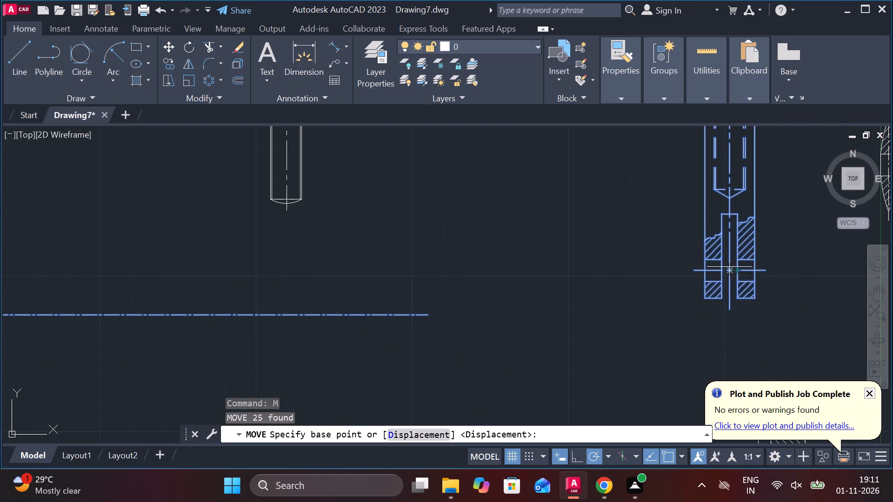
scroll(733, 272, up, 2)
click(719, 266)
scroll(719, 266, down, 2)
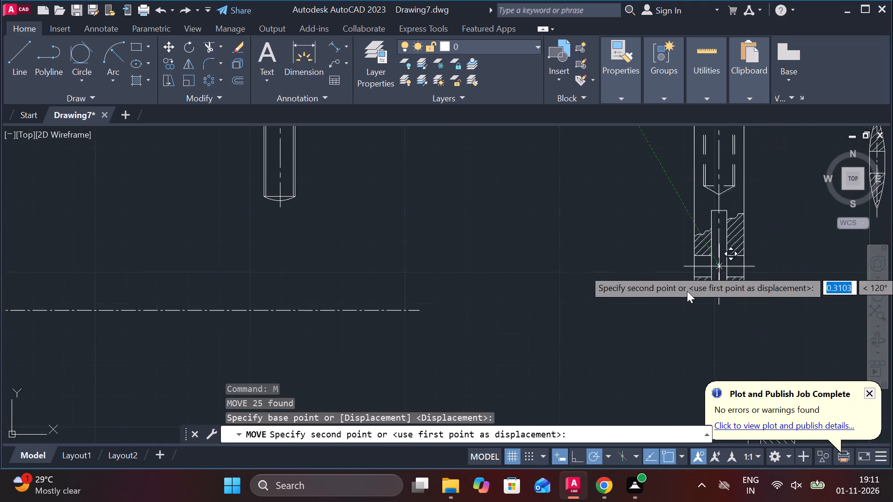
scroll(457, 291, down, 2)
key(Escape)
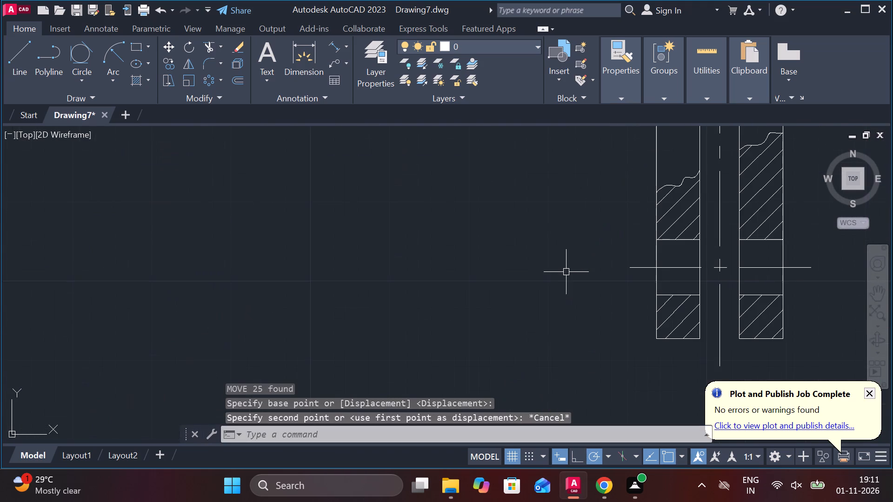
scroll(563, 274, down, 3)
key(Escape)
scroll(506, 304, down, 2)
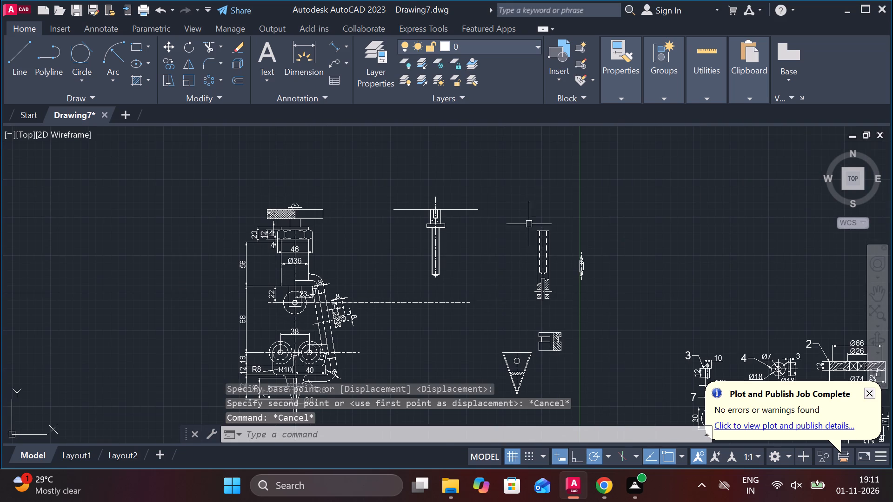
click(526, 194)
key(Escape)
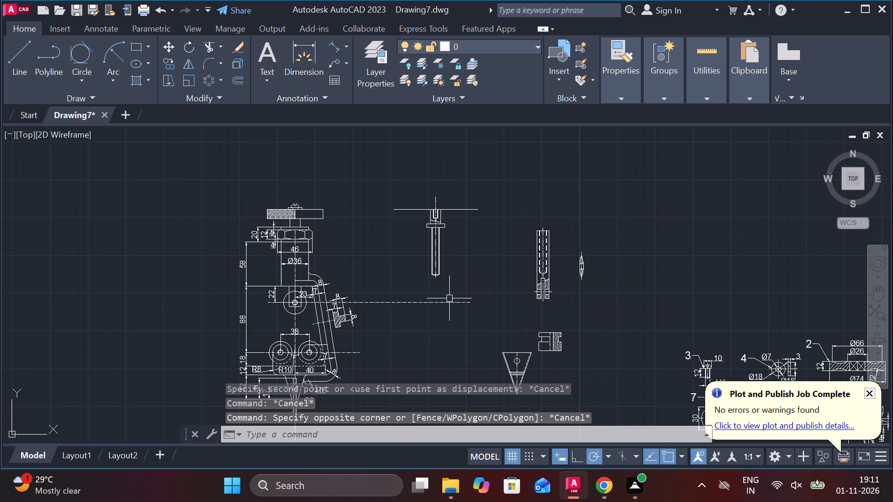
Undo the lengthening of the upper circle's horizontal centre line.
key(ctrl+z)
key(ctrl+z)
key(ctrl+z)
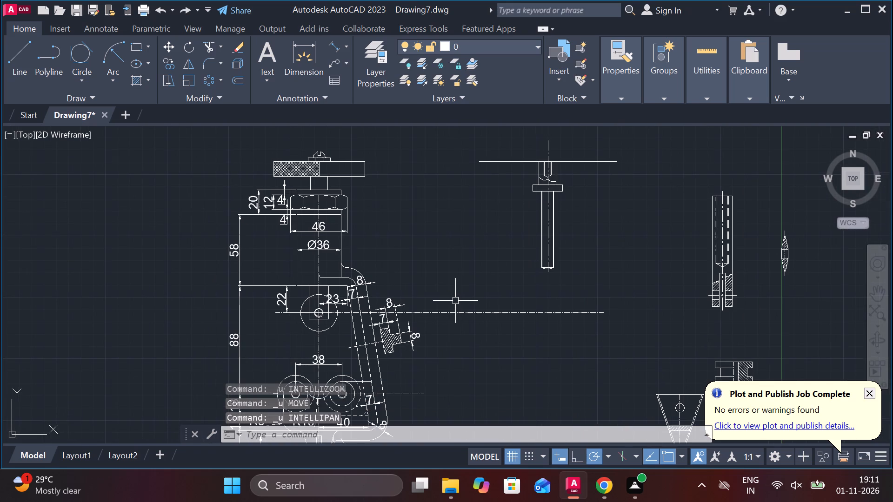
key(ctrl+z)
Draw a horizontal reference line below the collared screw, level with the centre of the front view's upper circle.
key(l)
key(Return)
scroll(453, 301, up, 1)
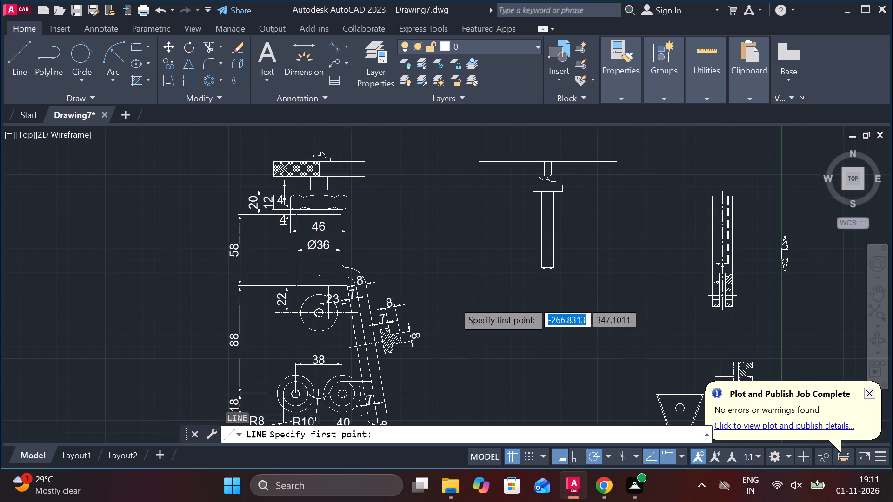
middle_drag(419, 344, 523, 280)
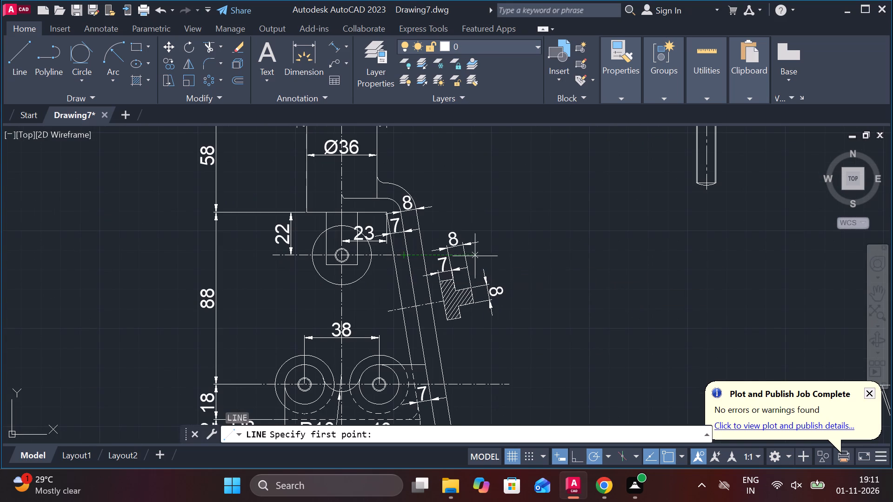
click(515, 257)
scroll(590, 245, down, 1)
middle_drag(577, 264, 535, 266)
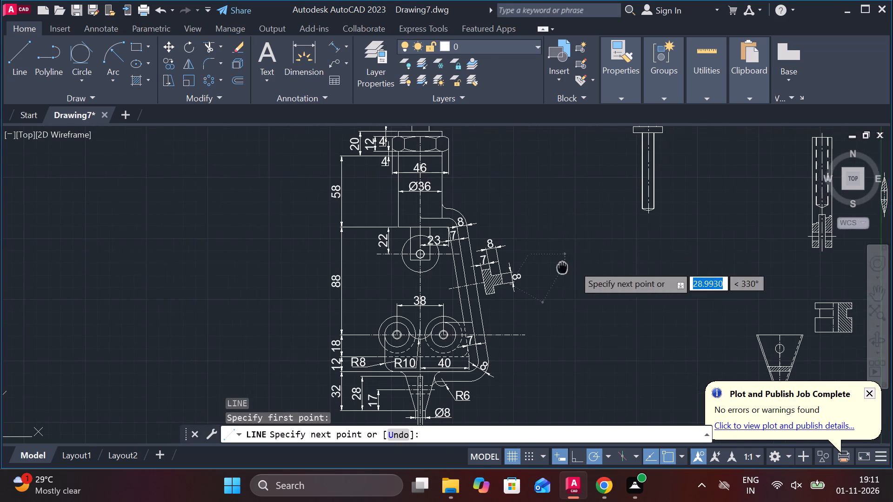
middle_drag(535, 266, 487, 266)
click(663, 255)
key(Escape)
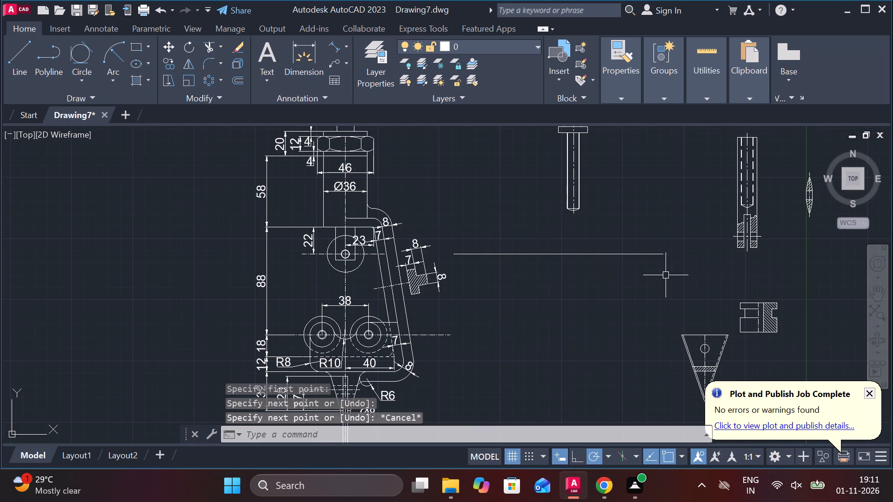
Stretch the lower end of the collared screw's centre line down past the lower reference line.
middle_drag(591, 256, 575, 253)
scroll(566, 209, up, 2)
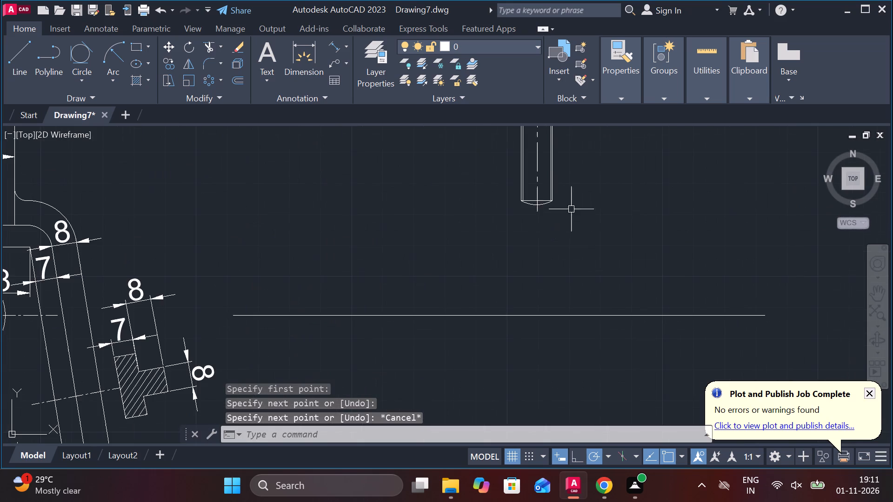
click(538, 210)
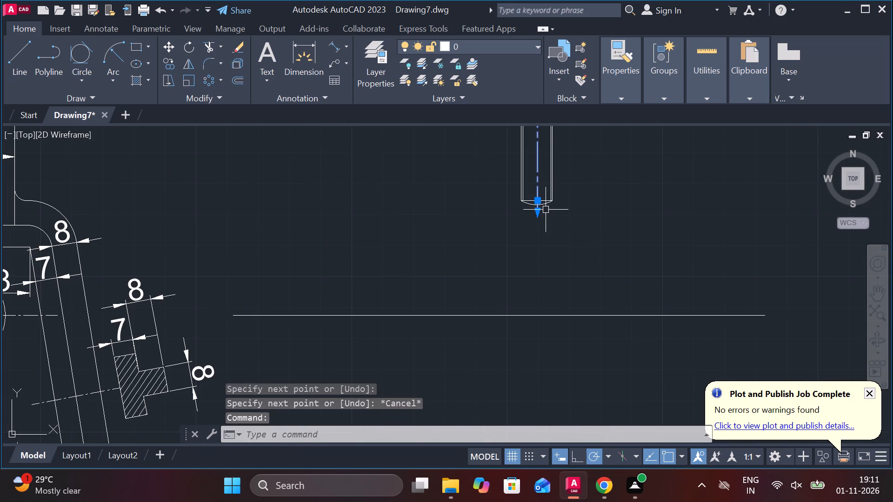
click(535, 214)
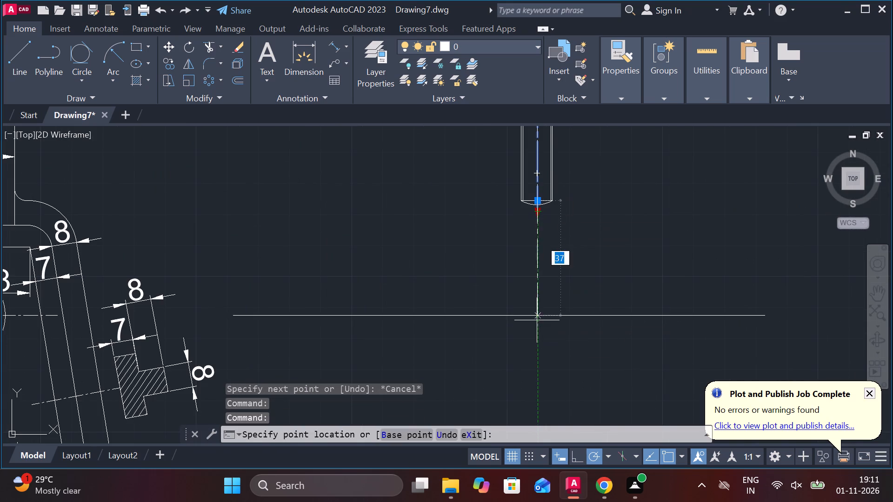
click(537, 336)
key(Escape)
Move the hollow slotted rod by its cross-hole centre onto the intersection of the screw's axis and the lower reference line.
scroll(616, 324, down, 1)
middle_drag(613, 324, 513, 302)
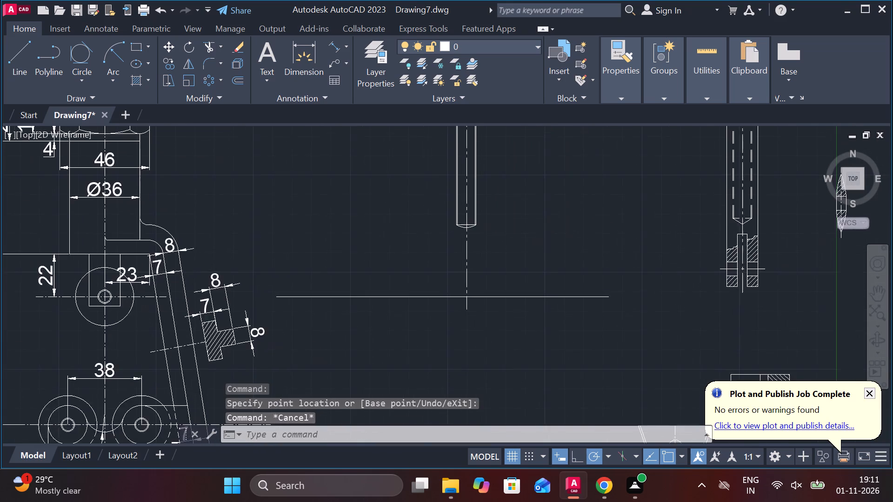
middle_drag(660, 230, 629, 271)
click(663, 142)
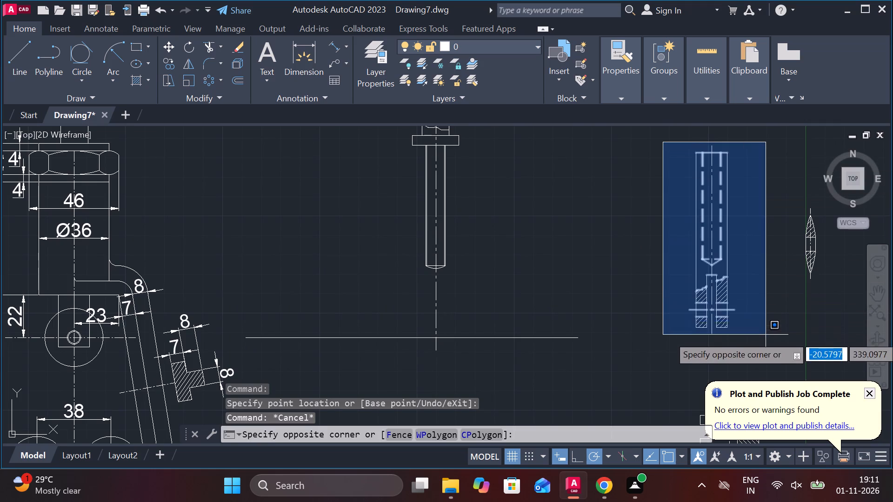
click(766, 338)
key(m)
key(Return)
scroll(721, 306, up, 2)
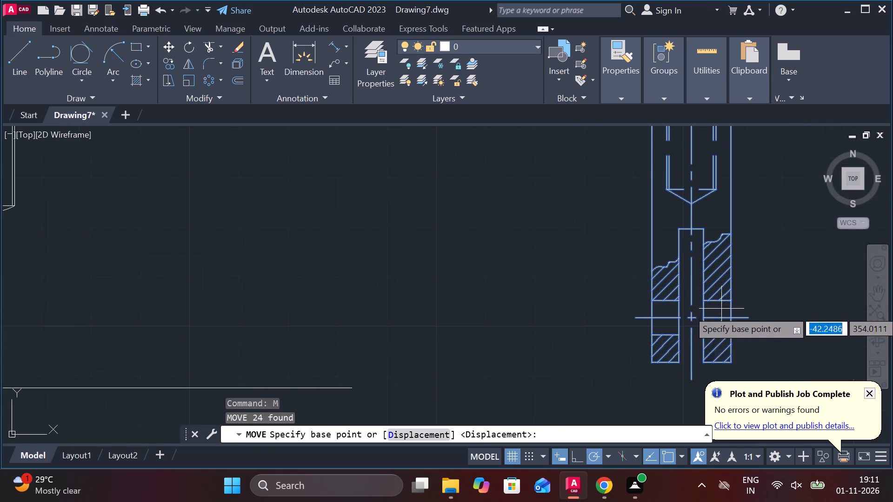
click(696, 316)
scroll(698, 316, down, 2)
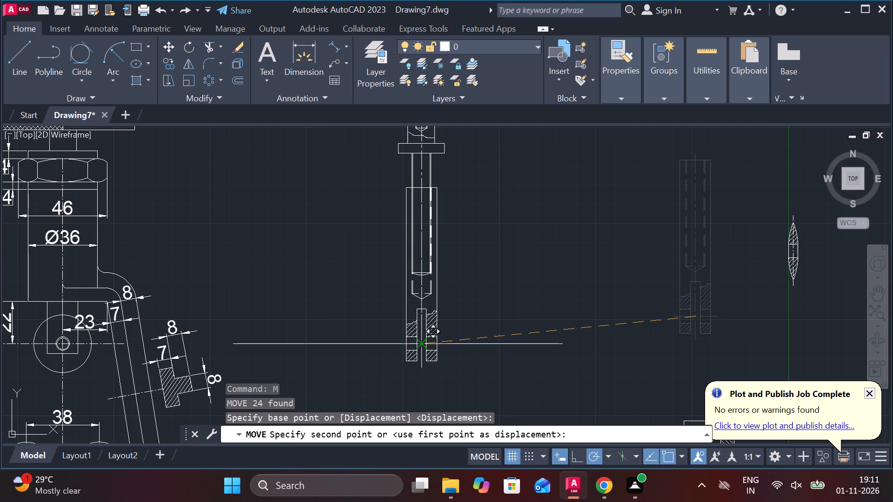
click(421, 340)
Erase the lower horizontal reference line through the rod's cross-hole.
scroll(538, 283, down, 1)
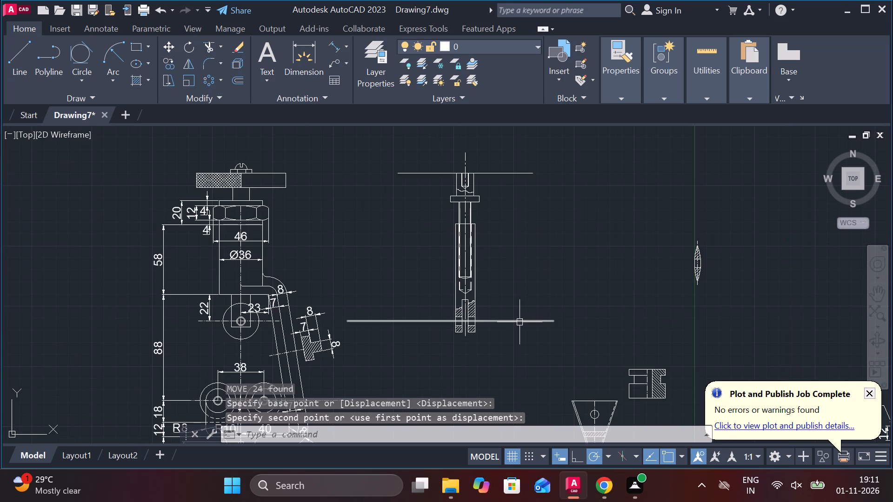
click(519, 323)
text(E)
key(space)
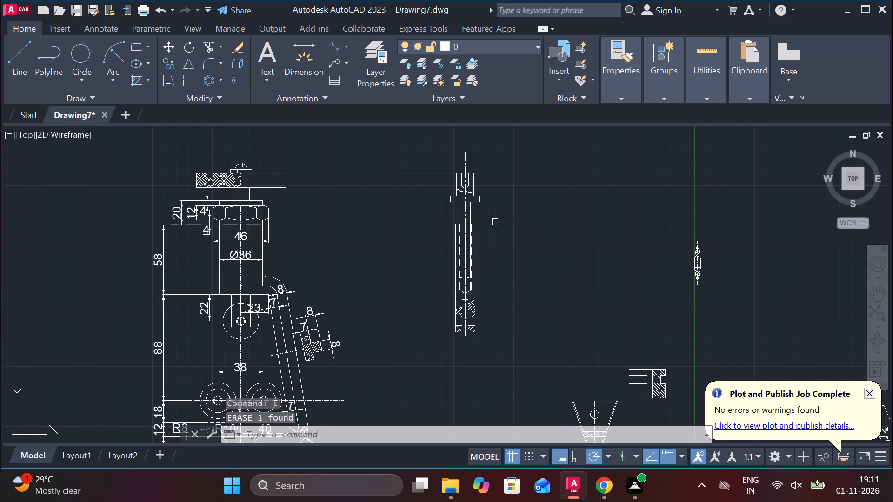
Trim the rod's dashed bore lines where they overlap the screw's shank, on both sides of the axis.
scroll(486, 235, up, 2)
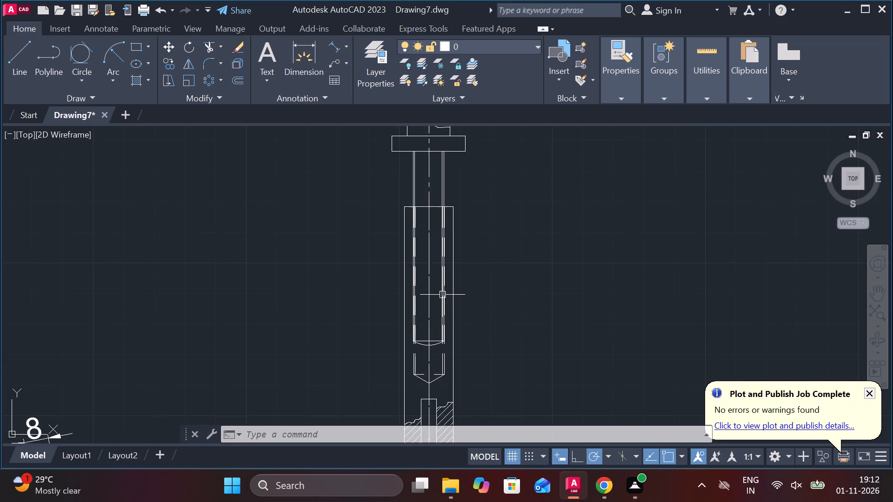
scroll(443, 294, down, 2)
scroll(452, 286, up, 3)
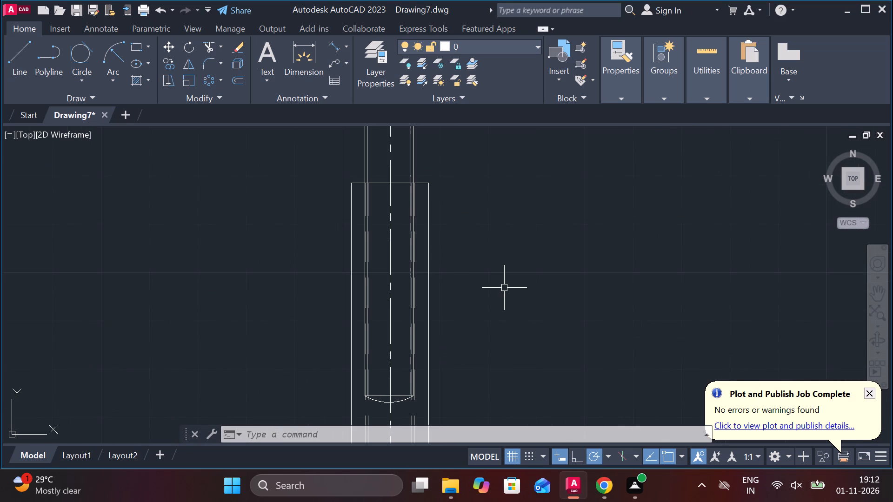
text(TR)
key(space)
click(370, 262)
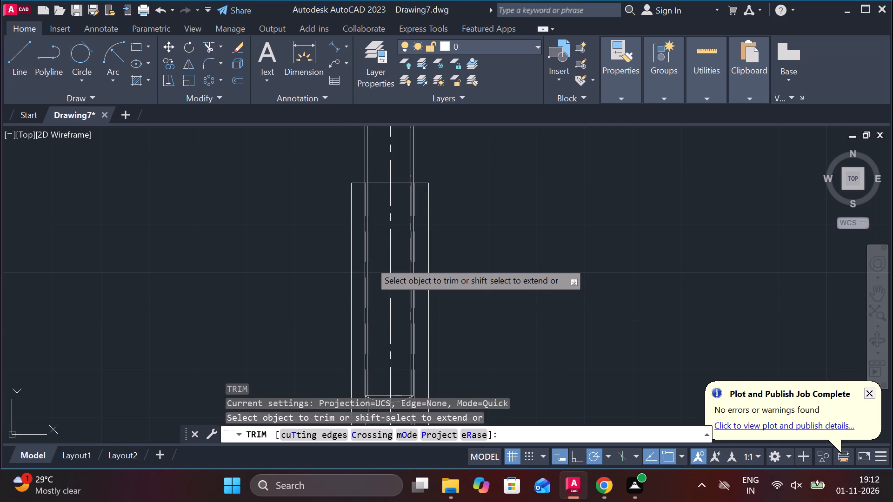
click(367, 247)
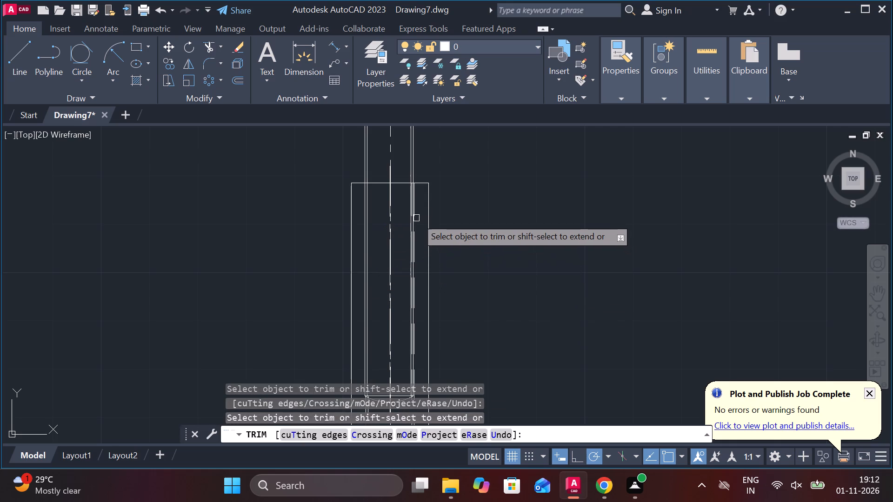
click(416, 216)
click(413, 208)
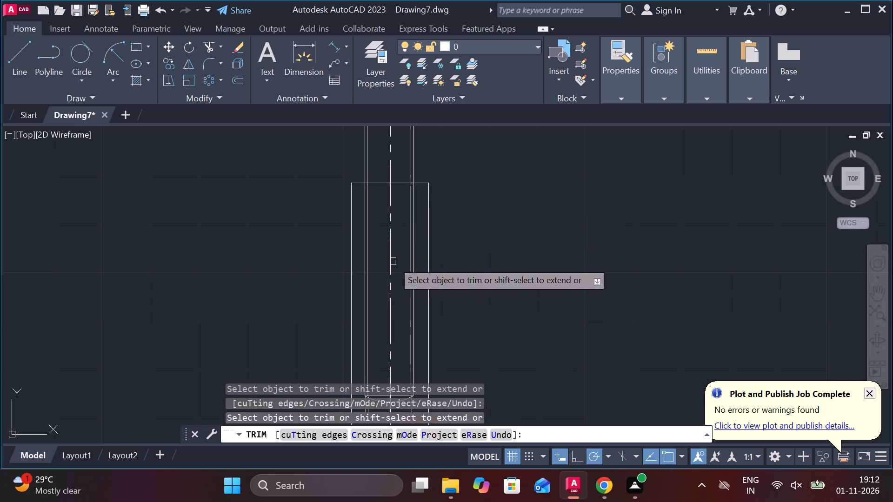
Erase the duplicate centre line overlapping the screw's axis inside the rod.
click(391, 254)
click(390, 238)
click(388, 217)
click(388, 209)
key(Escape)
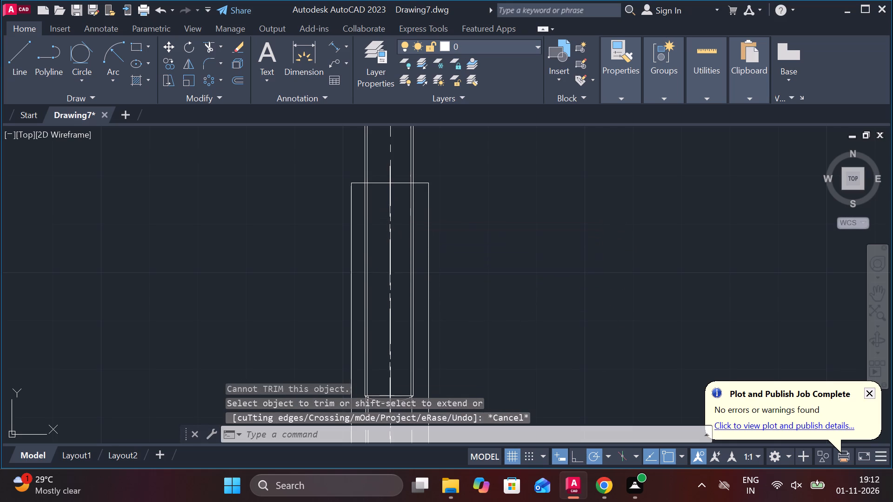
click(388, 211)
text(E)
key(space)
Trim away the dashed bore lines between the screw's rounded end and the bore's conical bottom, on both sides.
scroll(523, 329, down, 1)
middle_drag(498, 326, 493, 259)
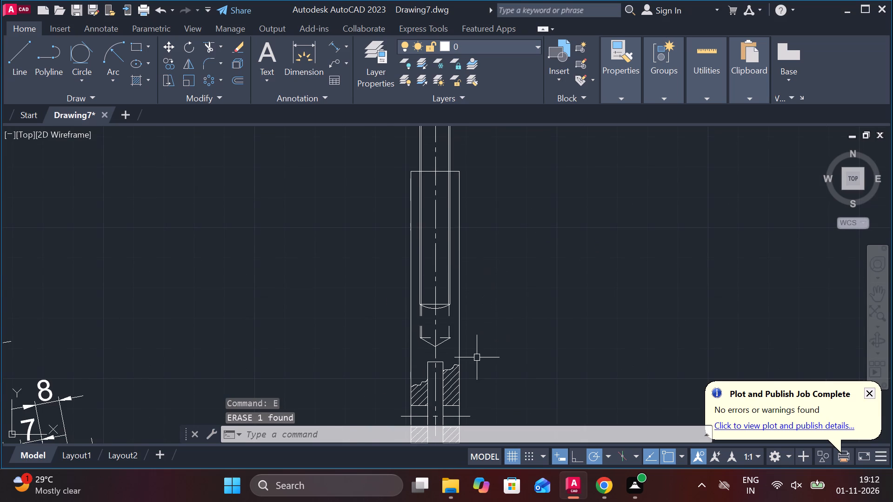
scroll(477, 357, up, 2)
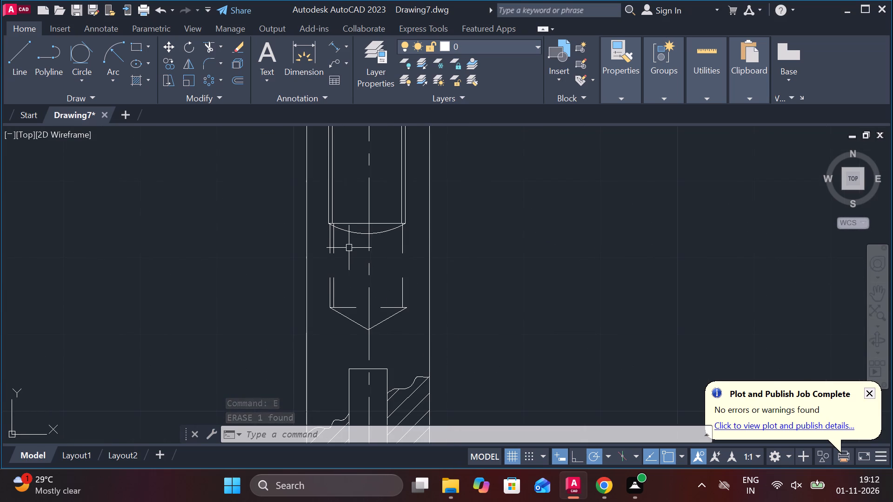
text(TR)
key(space)
click(353, 247)
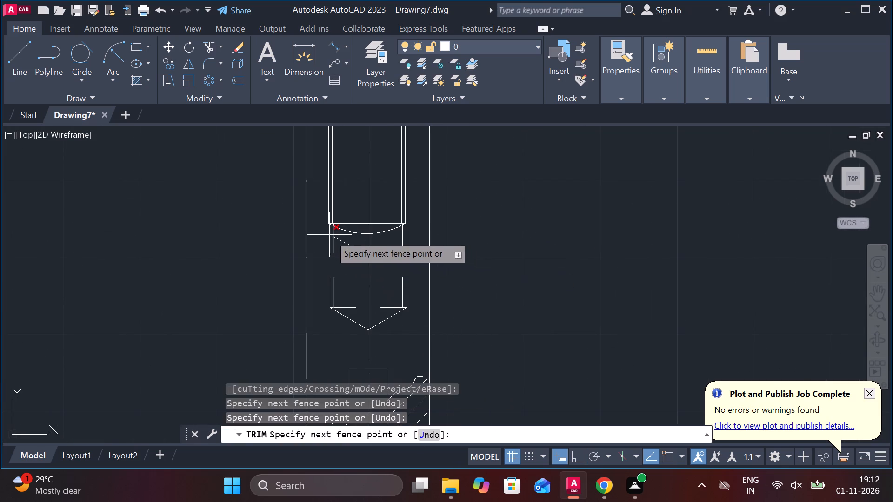
click(329, 235)
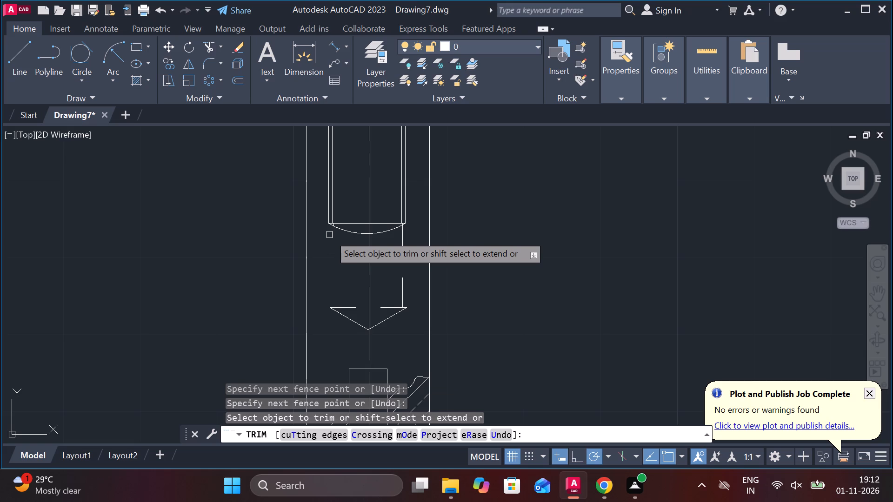
click(399, 245)
key(Escape)
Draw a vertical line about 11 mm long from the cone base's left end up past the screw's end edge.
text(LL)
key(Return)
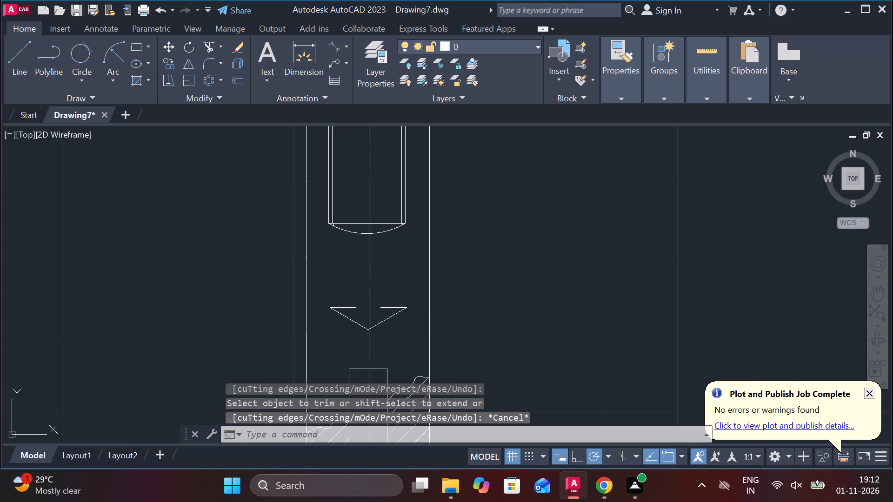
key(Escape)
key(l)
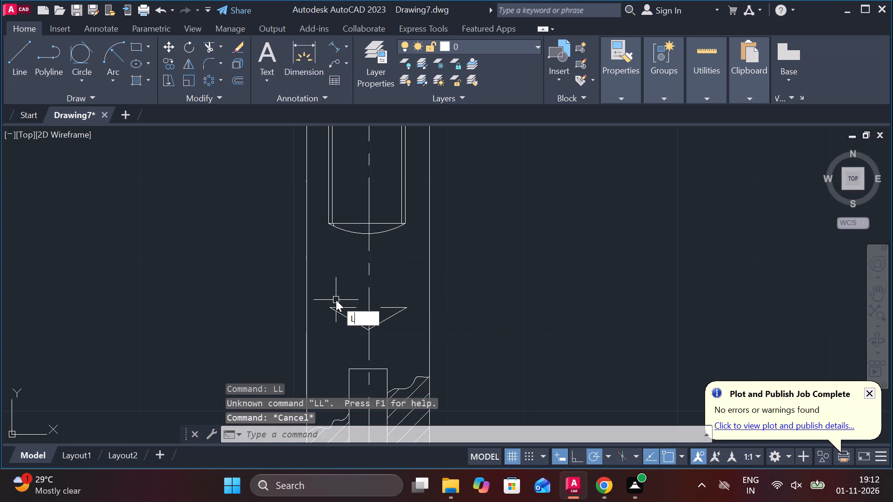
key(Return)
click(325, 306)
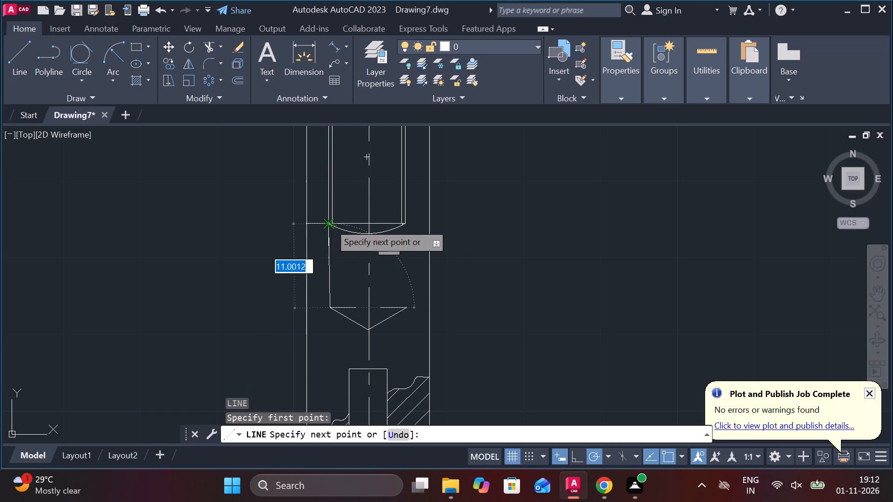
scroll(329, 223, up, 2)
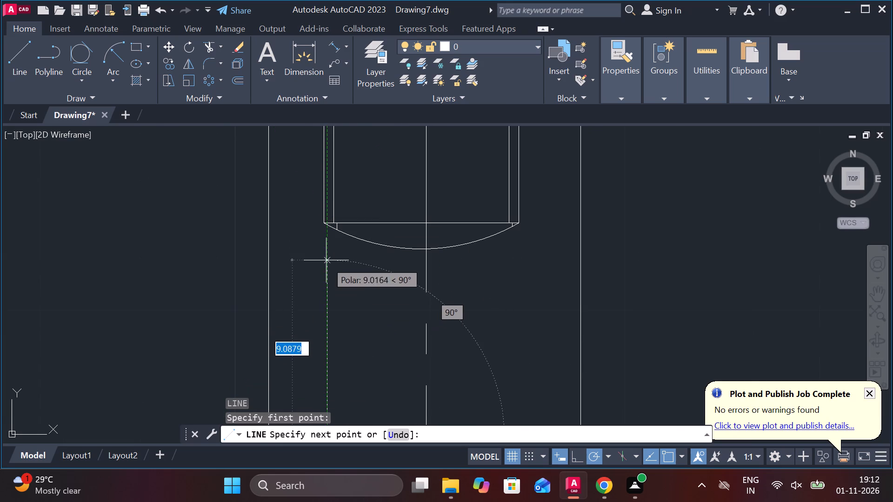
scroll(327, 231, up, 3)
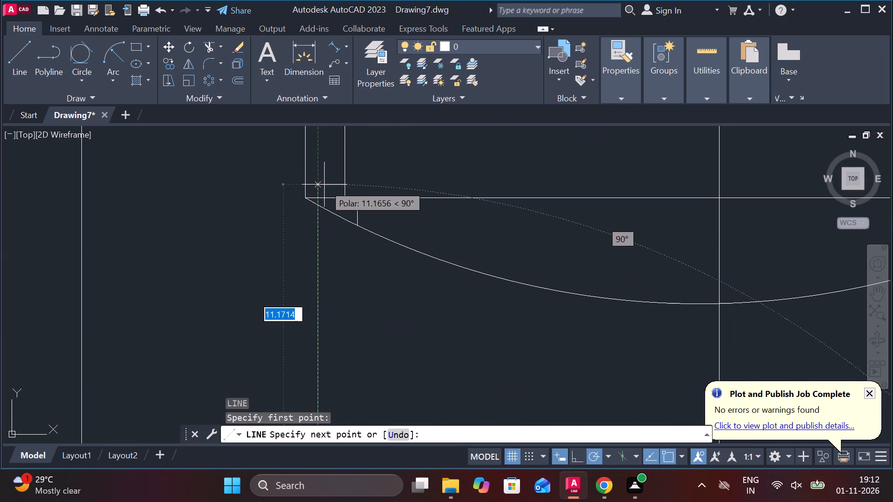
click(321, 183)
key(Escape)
Trim the new line's overshoot above the screw's end edge and the leftover dashed stub beside it.
text(TR)
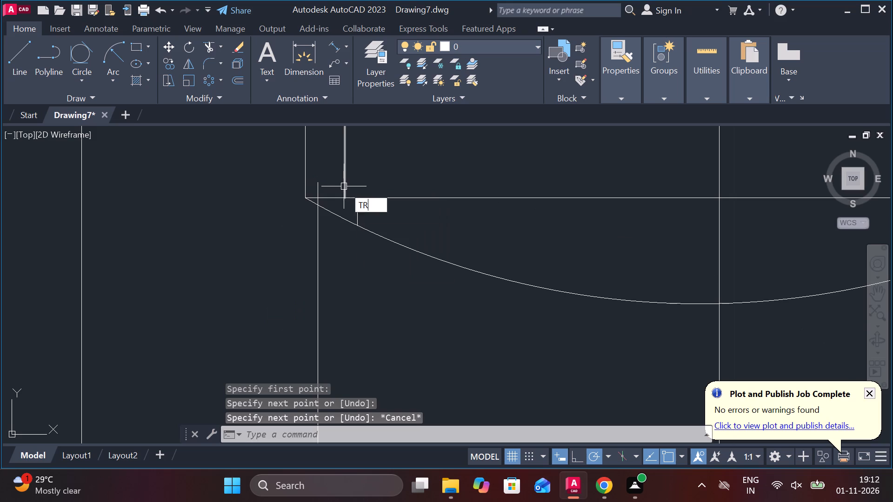
key(space)
click(318, 188)
click(319, 197)
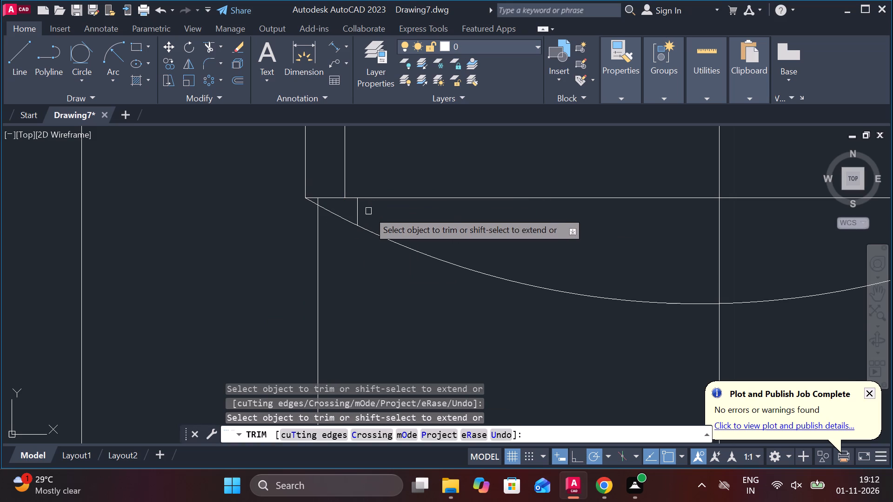
click(360, 212)
scroll(360, 212, down, 2)
scroll(420, 277, down, 1)
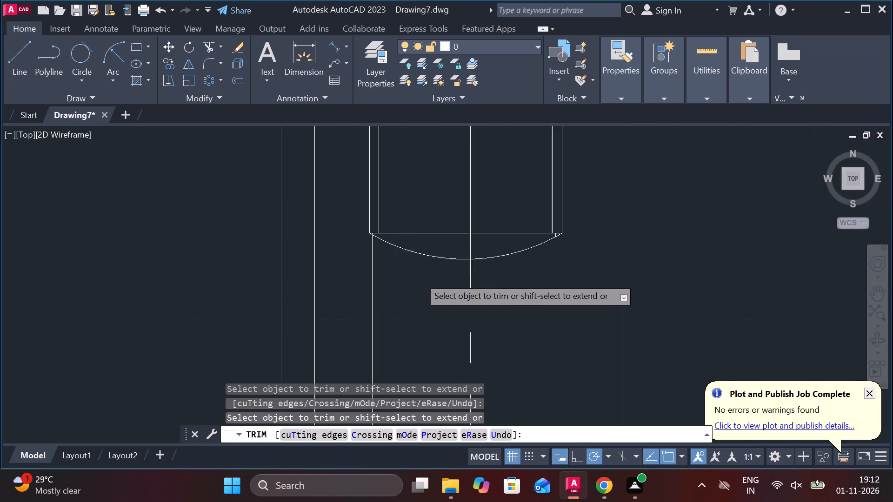
scroll(420, 277, down, 1)
key(Escape)
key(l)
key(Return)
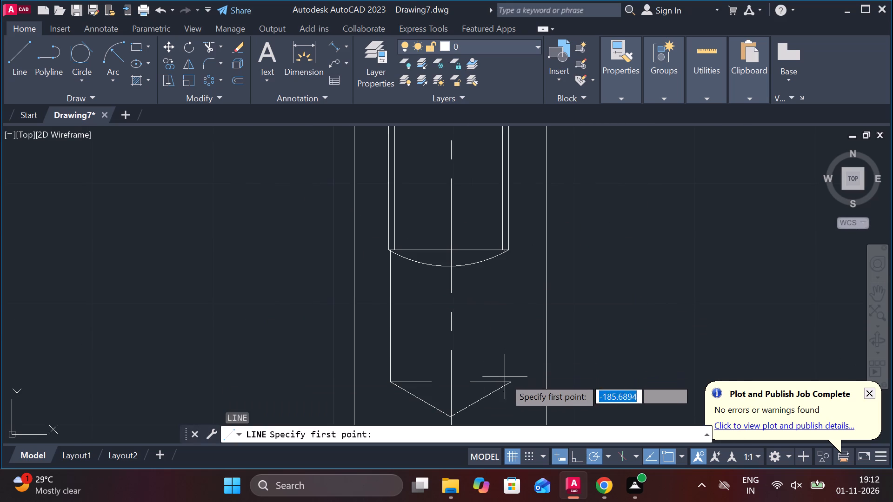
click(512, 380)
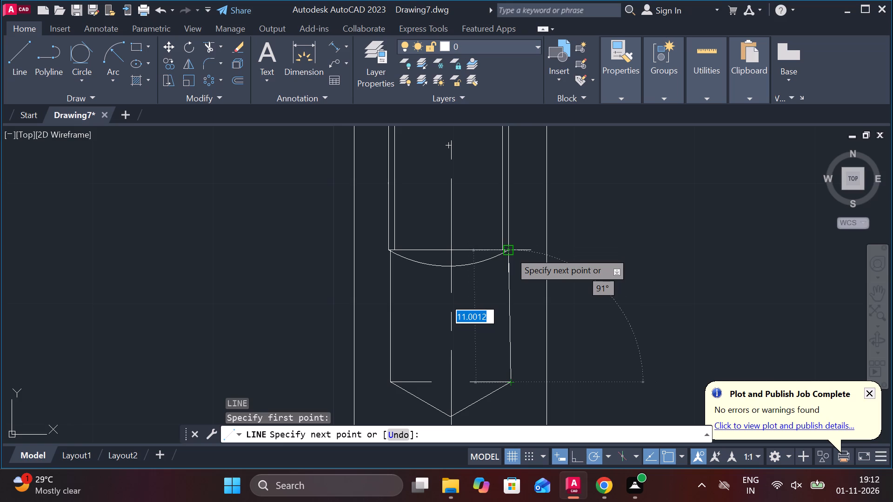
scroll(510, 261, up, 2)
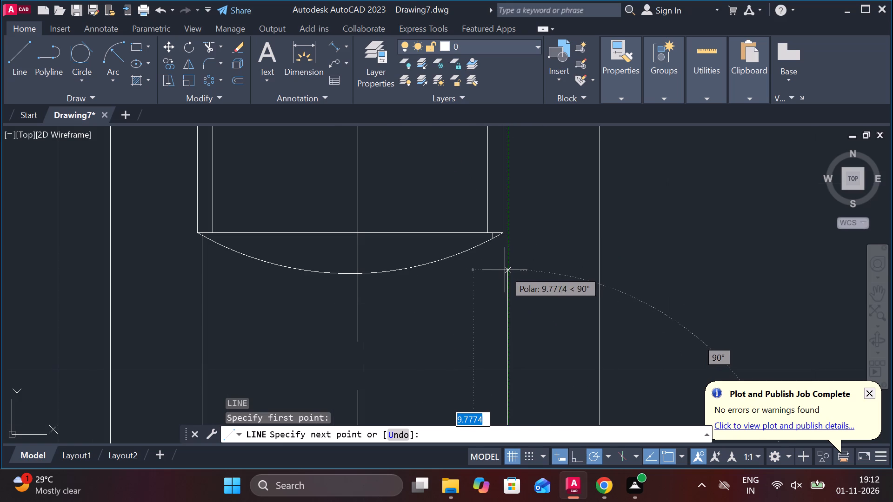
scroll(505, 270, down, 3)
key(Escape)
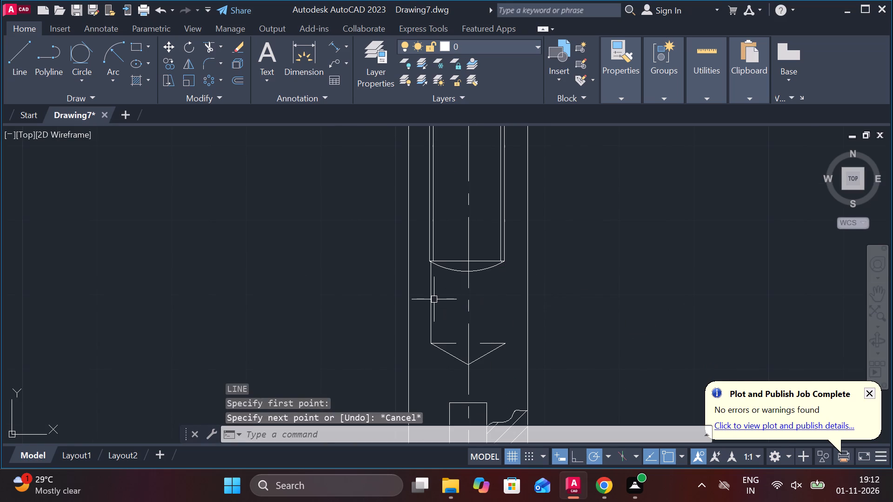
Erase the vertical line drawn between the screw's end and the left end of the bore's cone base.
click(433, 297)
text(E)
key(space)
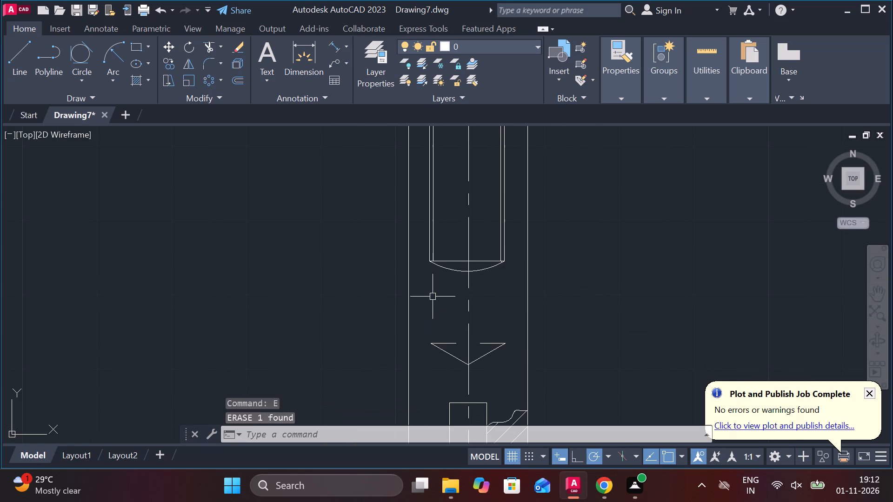
Lengthen the screw's left inner thread line straight down past the base line of the bore's conical bottom.
scroll(444, 307, up, 2)
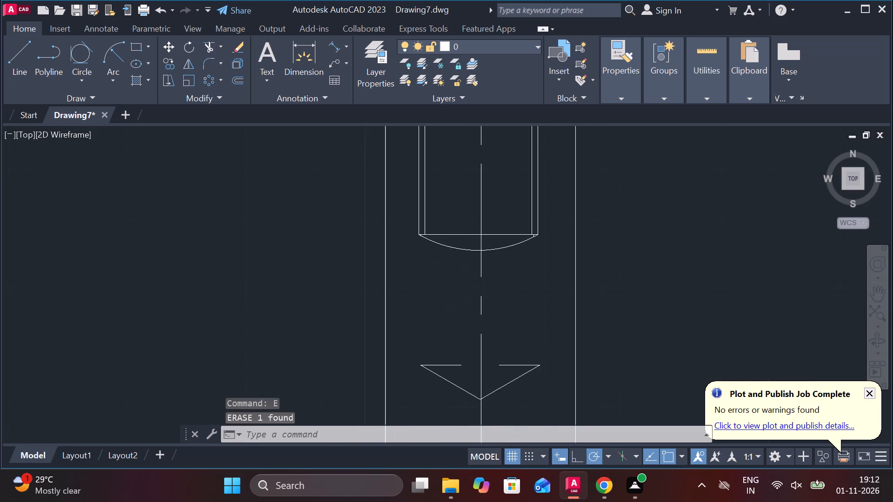
click(412, 172)
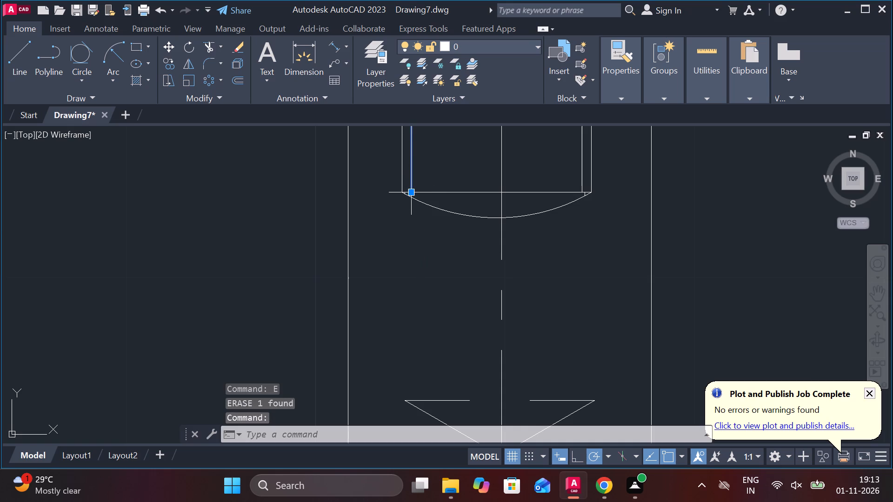
click(429, 225)
middle_drag(421, 409, 421, 388)
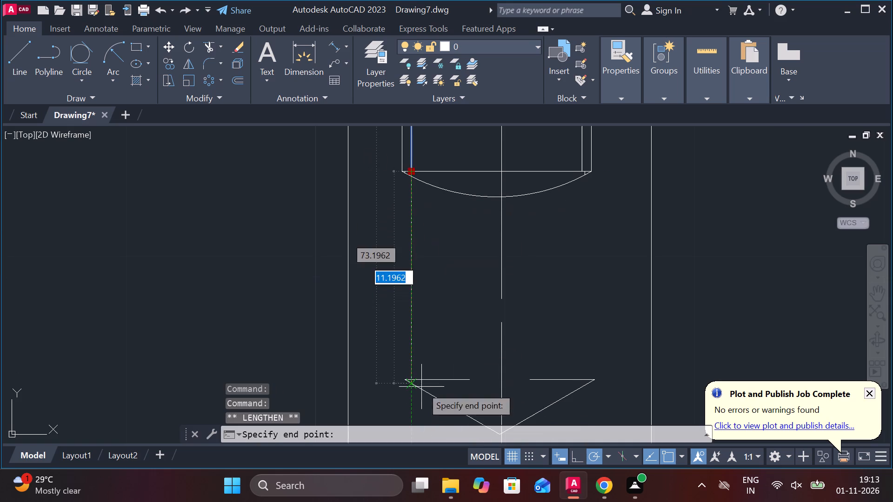
click(414, 400)
key(Escape)
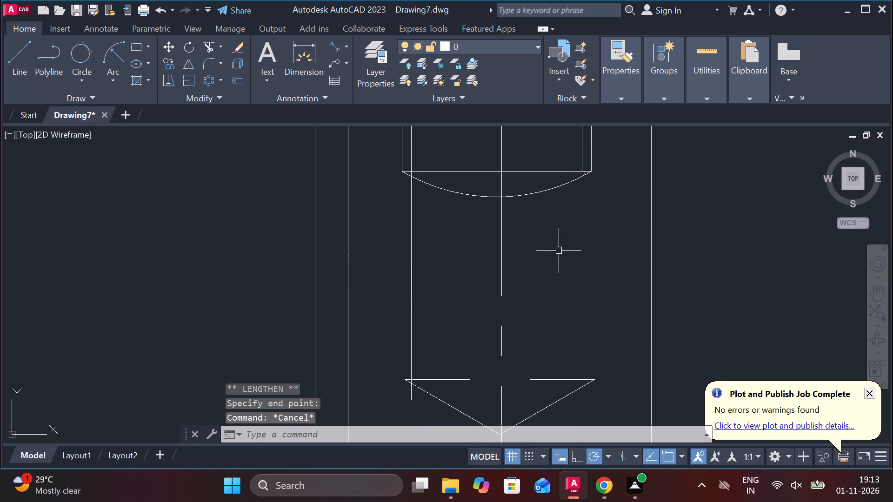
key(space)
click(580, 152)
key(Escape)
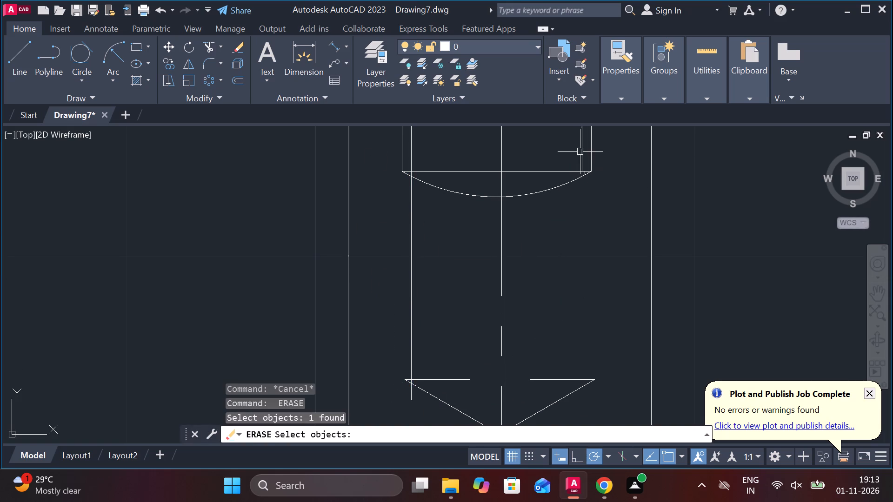
Lengthen the screw's right inner thread line straight down to the base line of the bore's conical bottom.
click(580, 164)
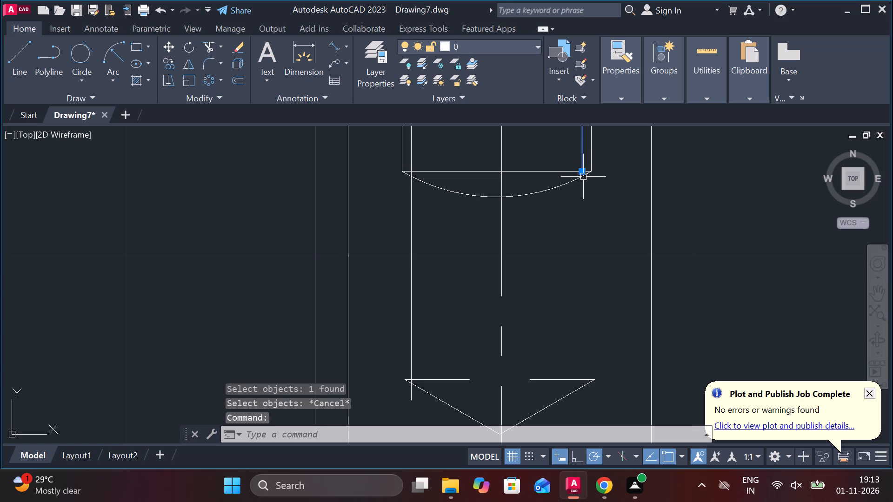
click(611, 205)
middle_drag(586, 373, 584, 353)
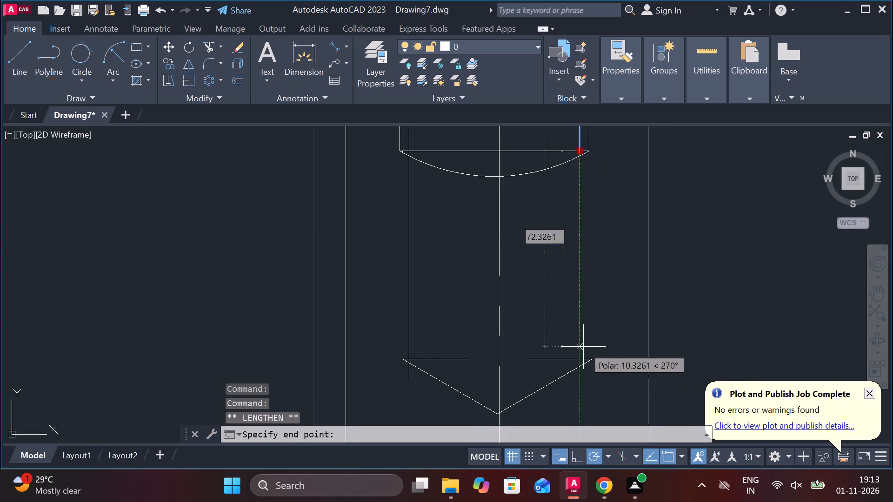
click(580, 359)
key(Escape)
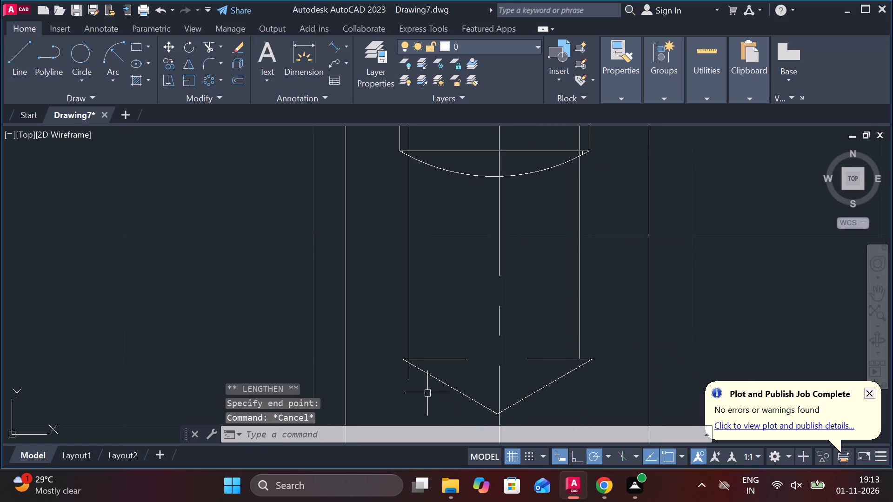
Trim the left lengthened line's overshoot below the base line of the bore's conical bottom.
text(TR)
key(space)
click(409, 383)
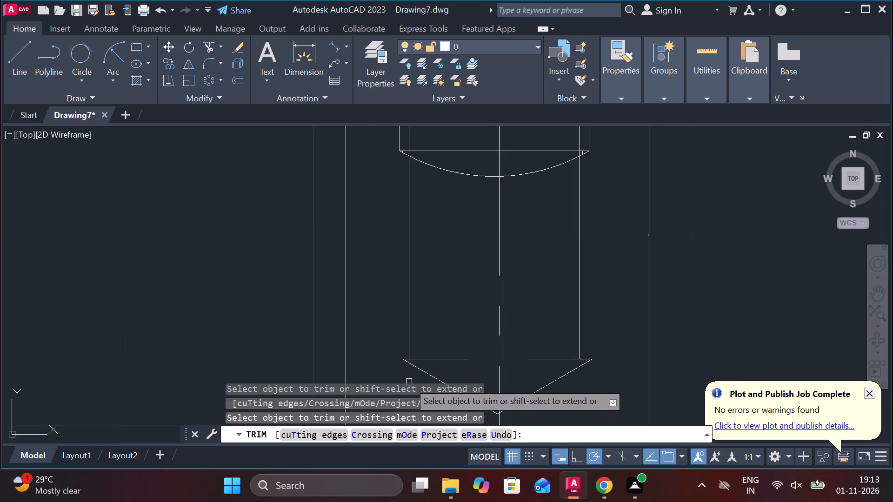
scroll(410, 359, up, 3)
click(395, 368)
scroll(557, 343, down, 2)
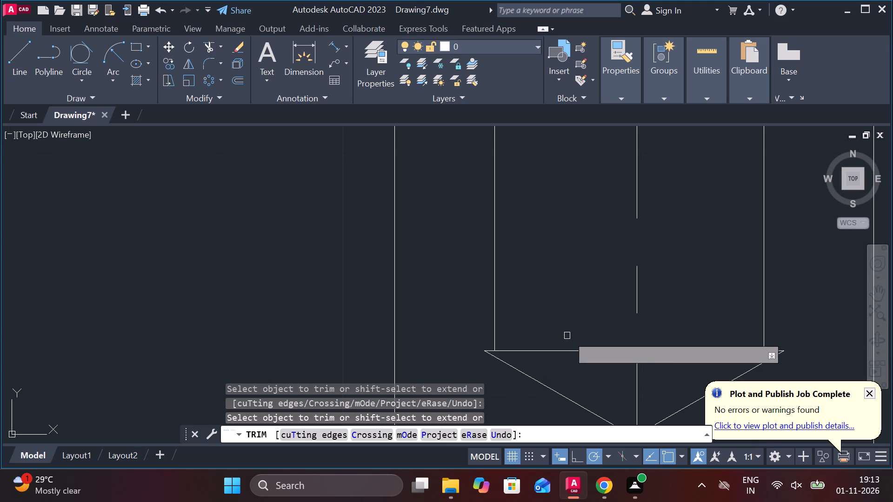
key(Escape)
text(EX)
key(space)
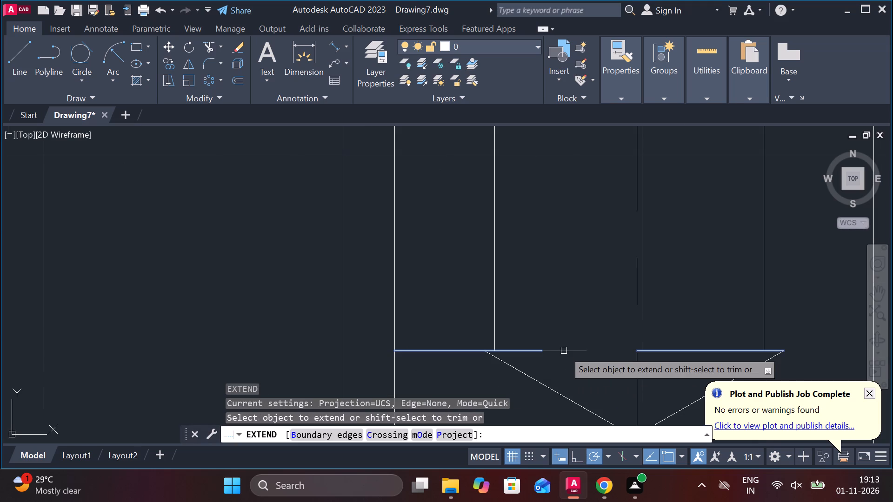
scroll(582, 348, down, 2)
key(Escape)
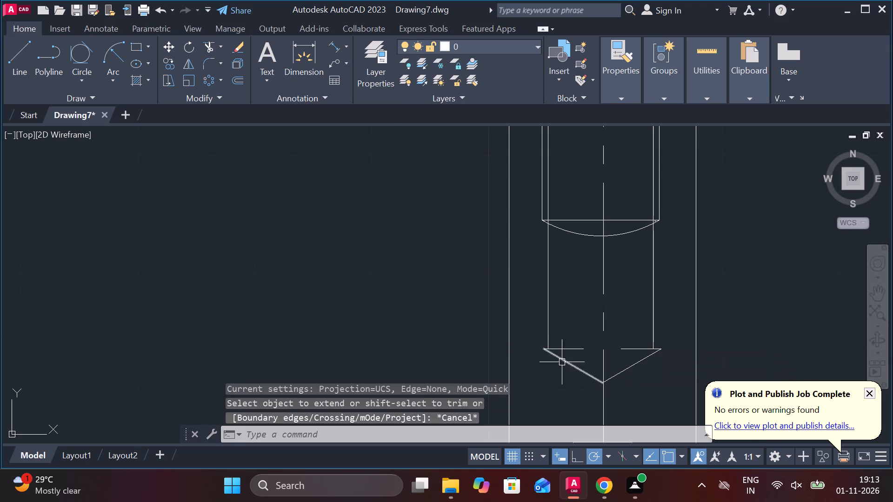
Erase the dashed base line across the top of the bore's conical bottom.
click(568, 346)
text(E)
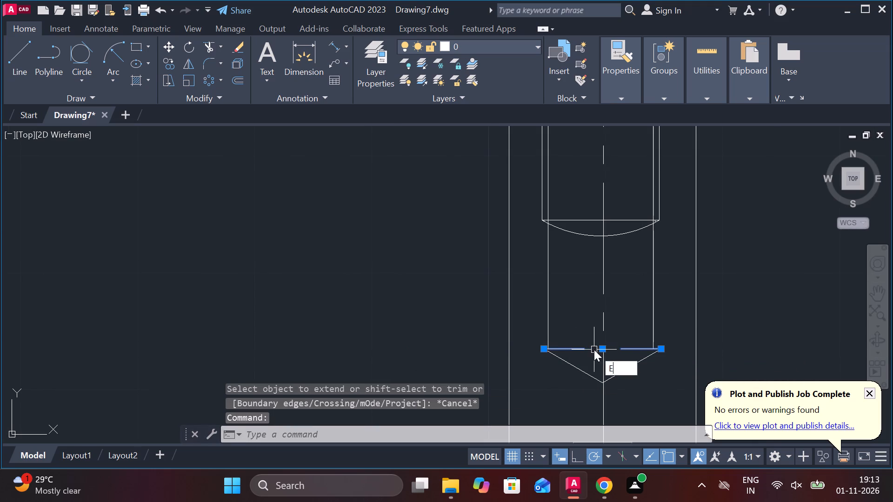
key(space)
Draw a horizontal line between the lower ends of the two lengthened thread lines at the bore's conical bottom.
key(l)
key(Return)
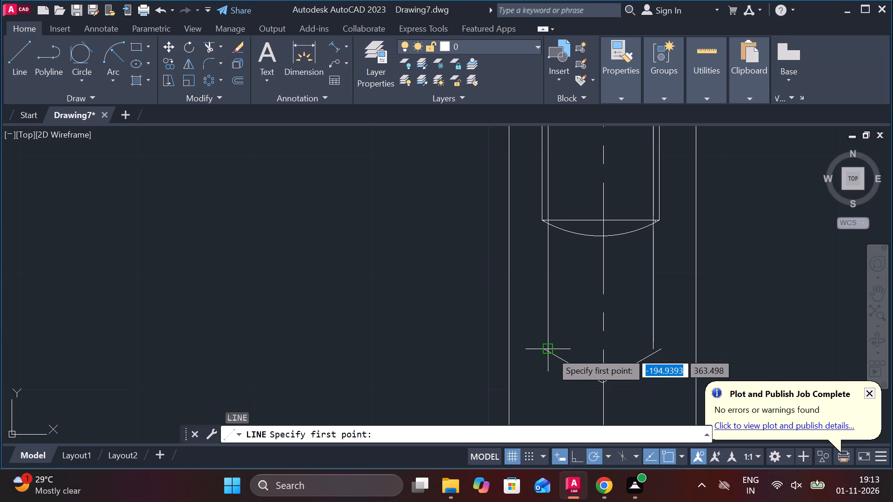
click(550, 352)
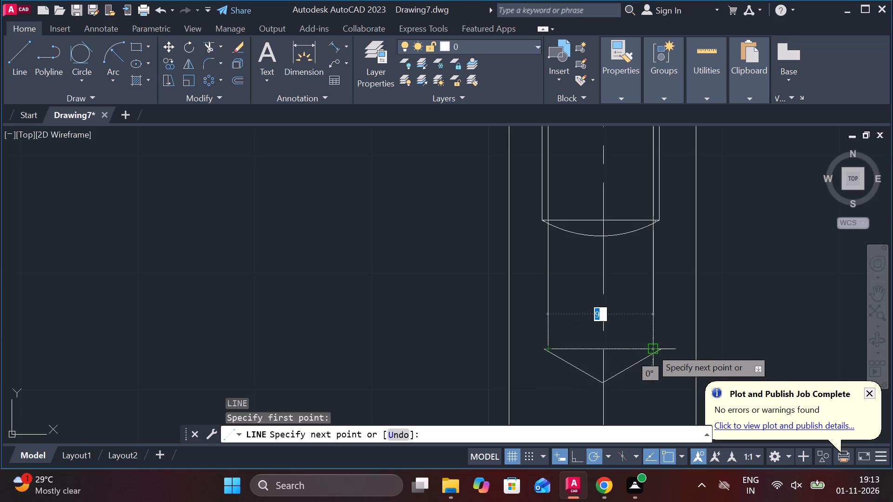
click(651, 349)
key(Escape)
Extend both ends of the new base line to the outer ends of the cone's slanted lines.
scroll(557, 348, up, 2)
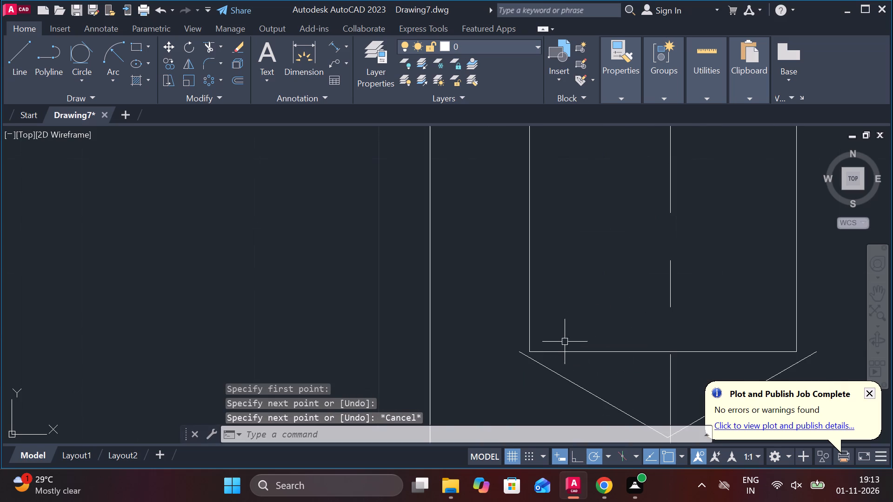
text(EX)
key(space)
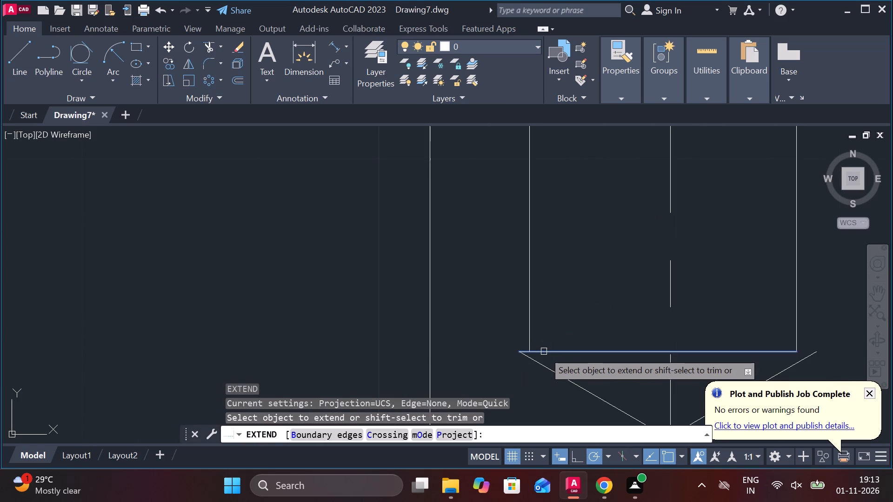
click(544, 351)
click(770, 352)
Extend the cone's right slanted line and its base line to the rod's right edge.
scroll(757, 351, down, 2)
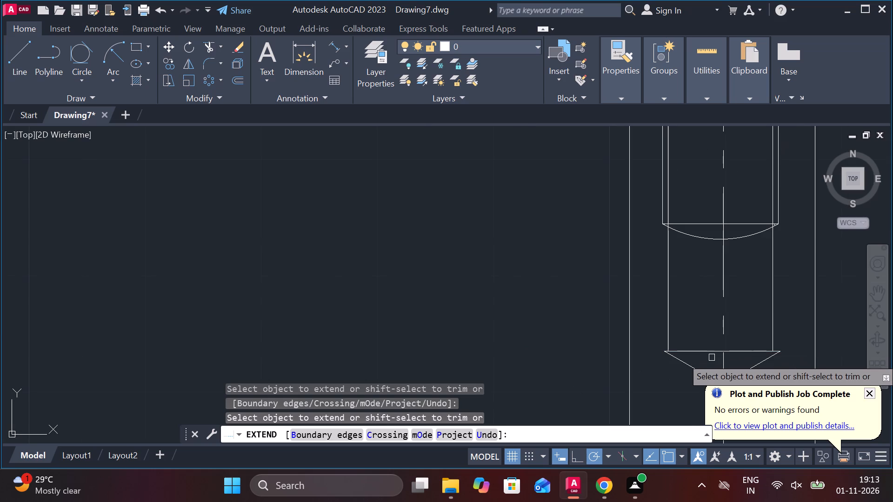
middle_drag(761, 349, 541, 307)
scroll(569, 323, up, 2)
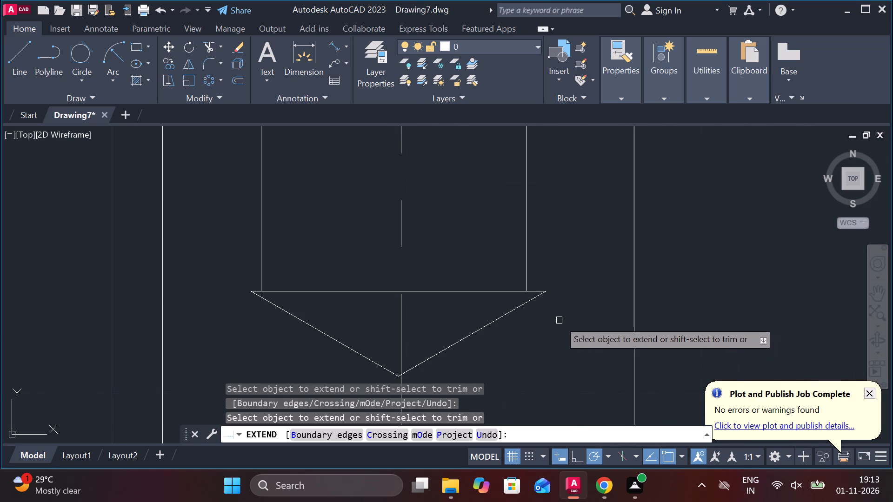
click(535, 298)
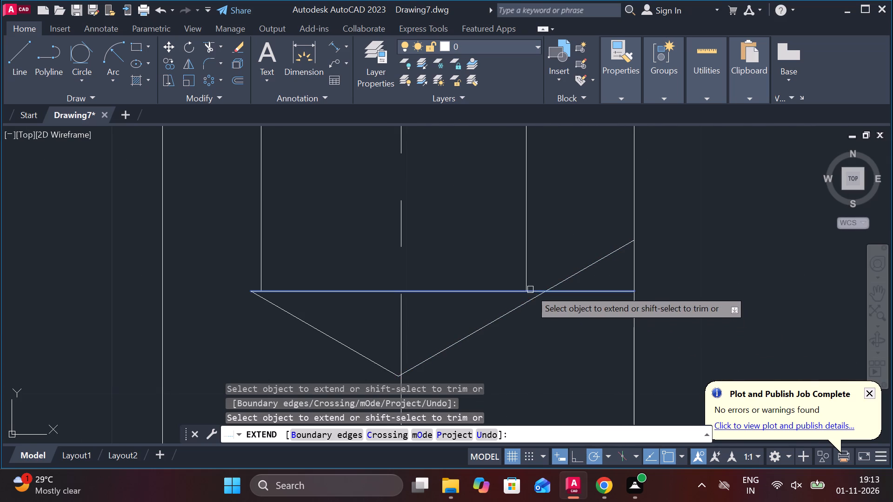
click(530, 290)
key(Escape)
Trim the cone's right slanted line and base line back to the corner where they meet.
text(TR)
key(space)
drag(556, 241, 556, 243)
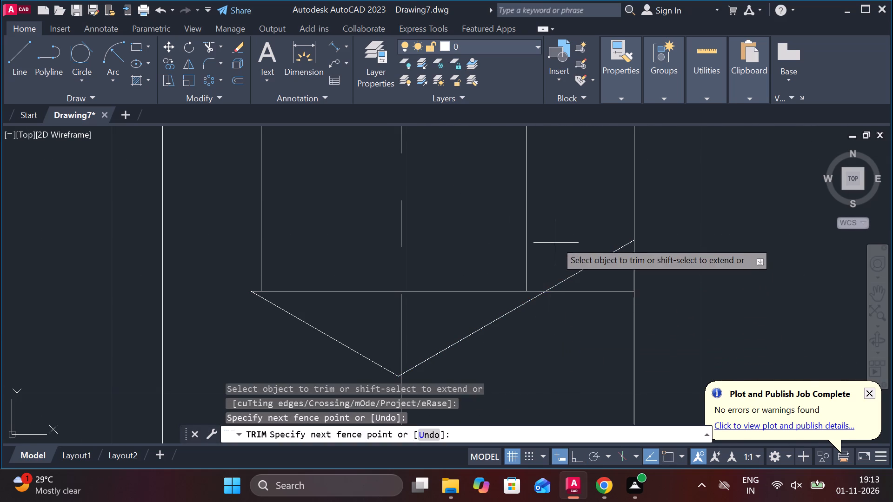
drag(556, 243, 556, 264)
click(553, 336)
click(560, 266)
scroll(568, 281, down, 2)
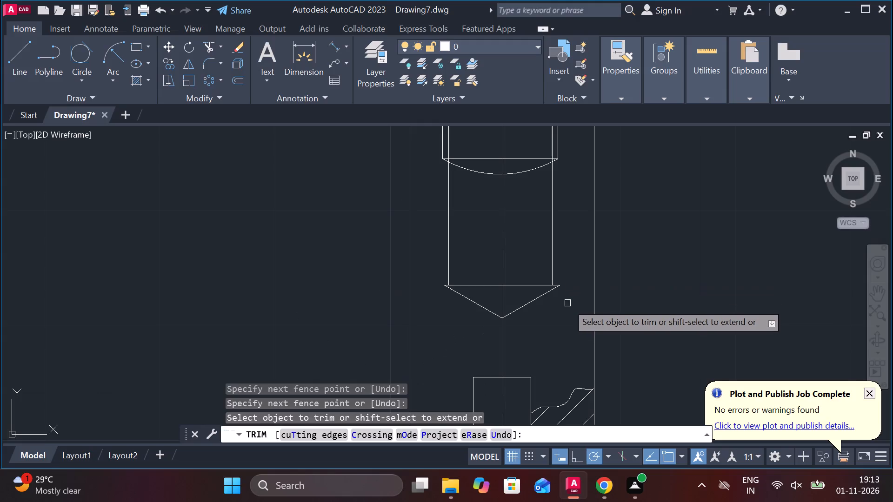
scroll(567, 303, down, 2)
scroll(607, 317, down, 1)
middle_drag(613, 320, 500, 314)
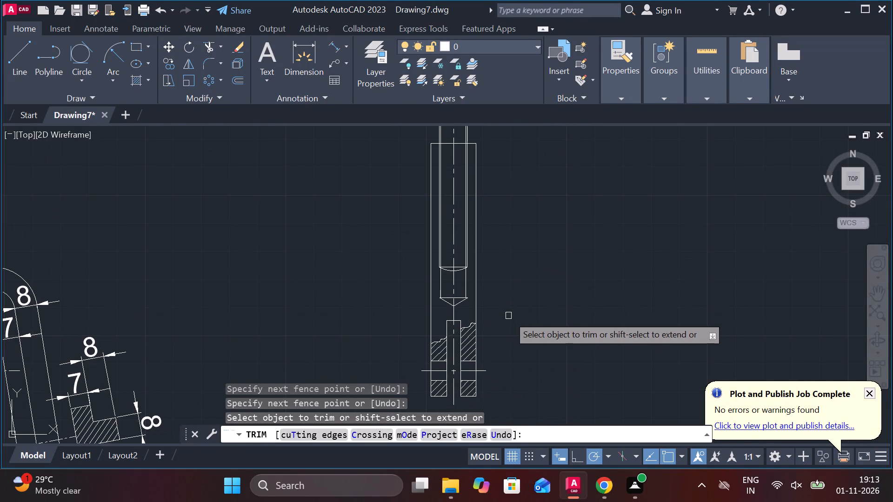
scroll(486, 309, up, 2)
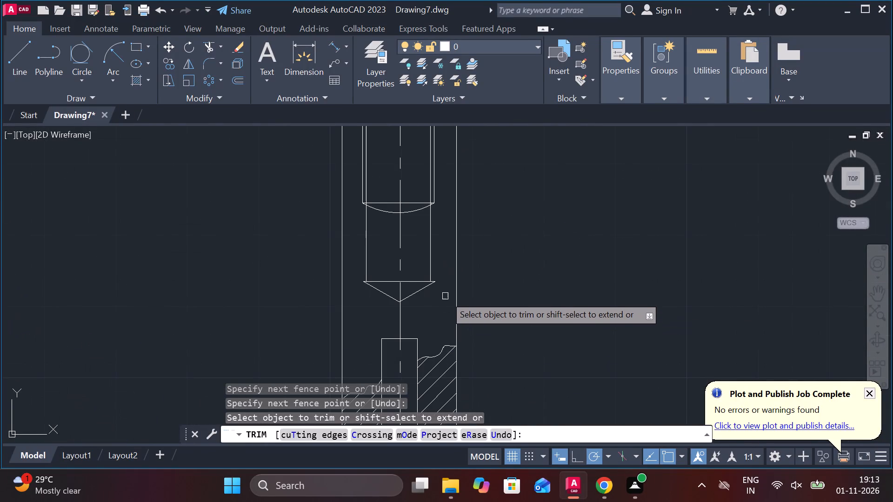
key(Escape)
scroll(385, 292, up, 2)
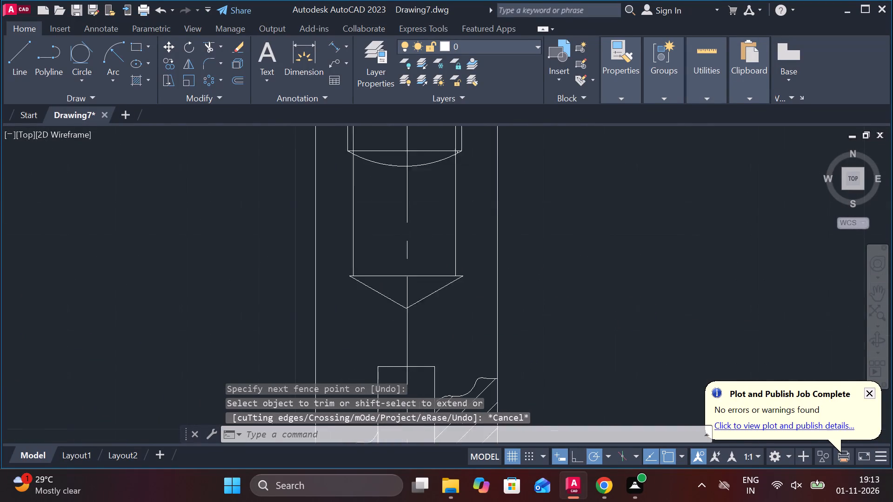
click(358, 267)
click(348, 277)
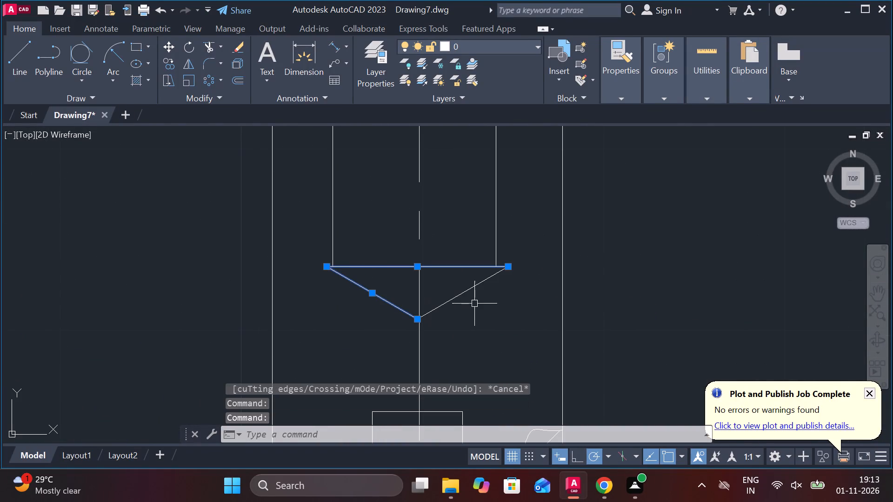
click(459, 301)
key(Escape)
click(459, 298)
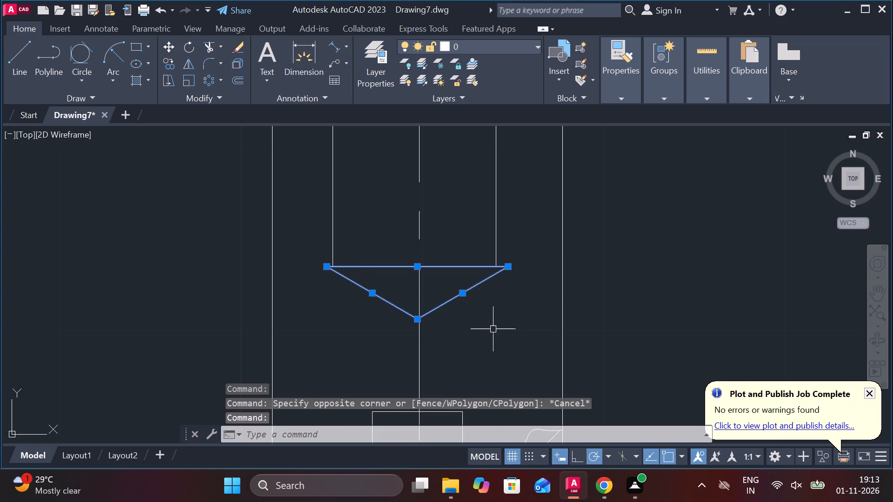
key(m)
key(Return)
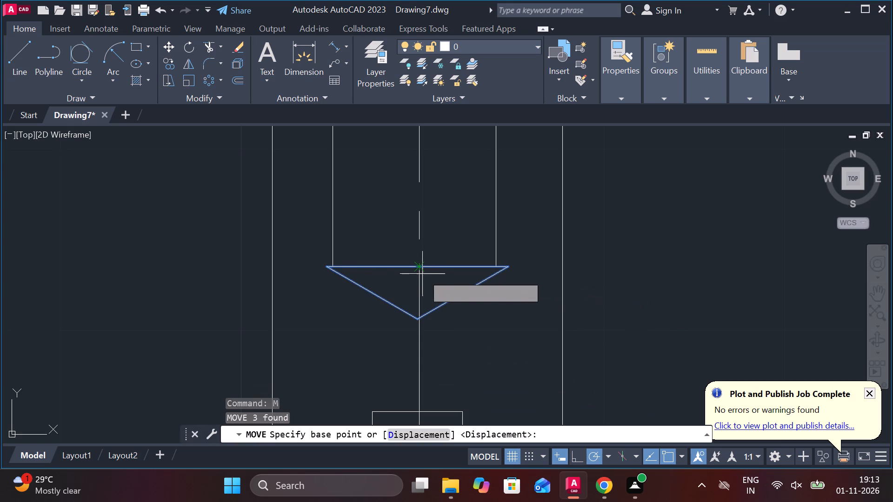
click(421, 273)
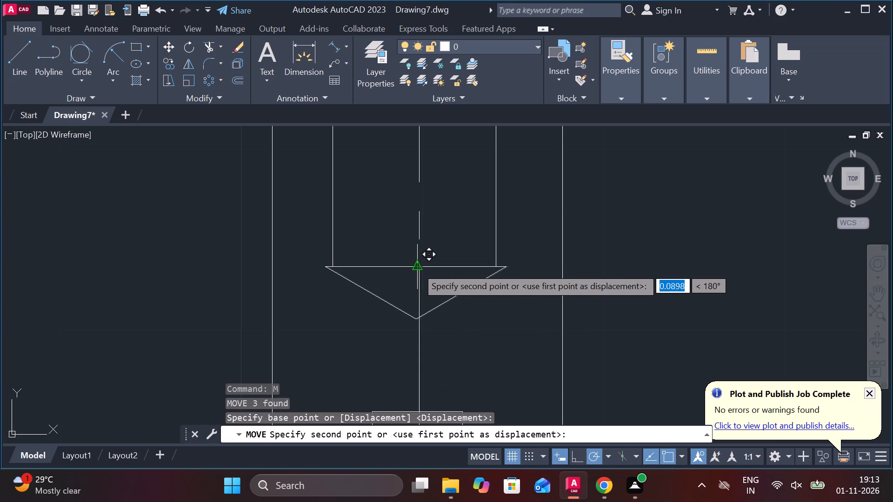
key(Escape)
Examine the bore's conical bottom, especially its right corner and how the lines meet there.
scroll(597, 305, down, 2)
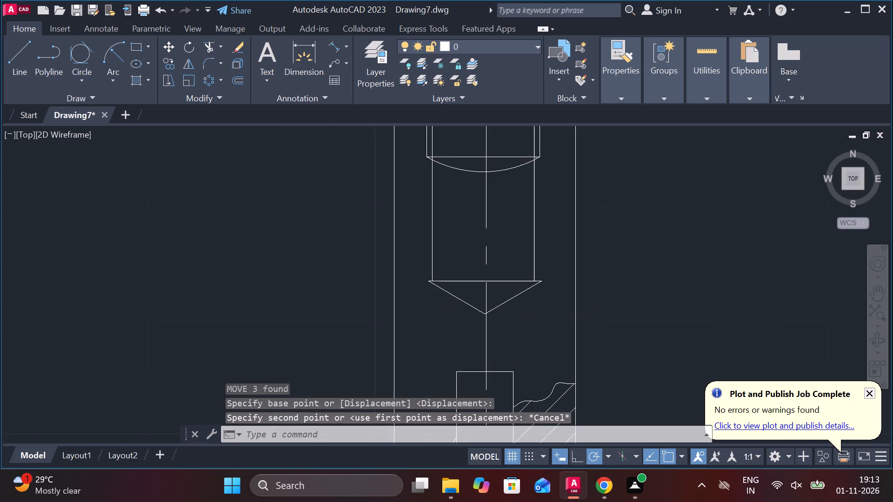
scroll(597, 305, down, 2)
scroll(537, 316, up, 1)
scroll(608, 295, up, 3)
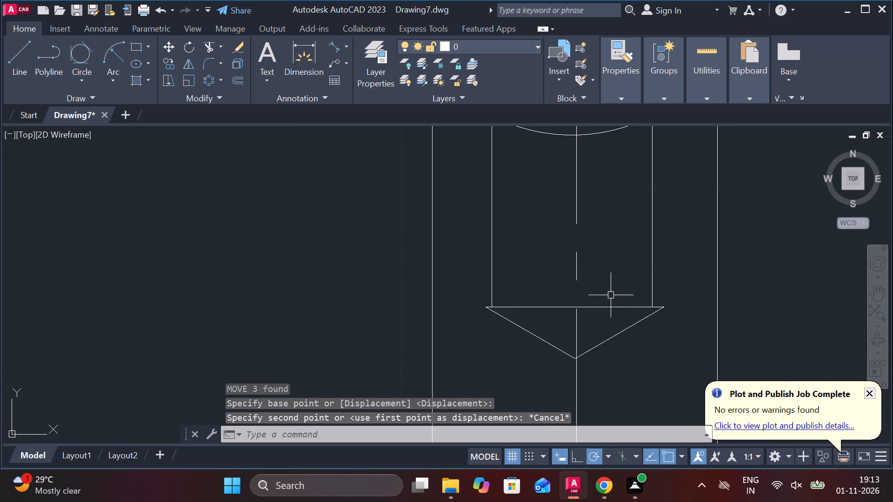
scroll(636, 323, up, 3)
scroll(696, 276, up, 2)
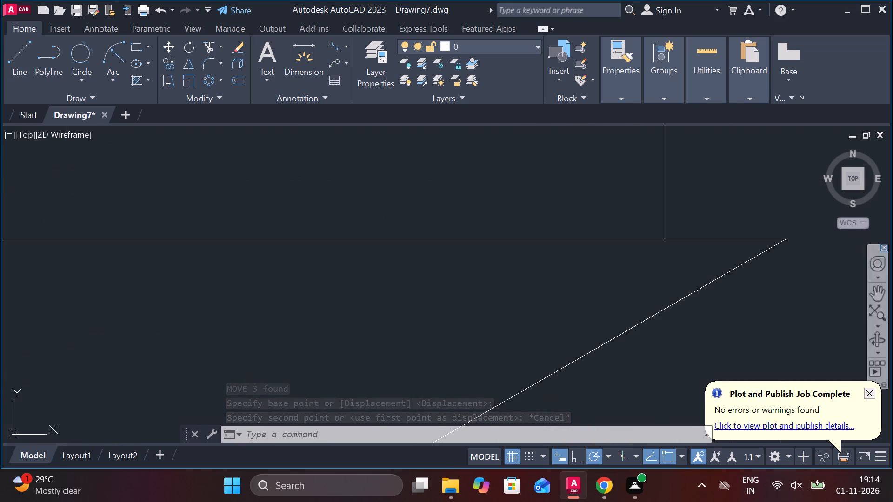
scroll(774, 250, up, 2)
scroll(773, 249, down, 9)
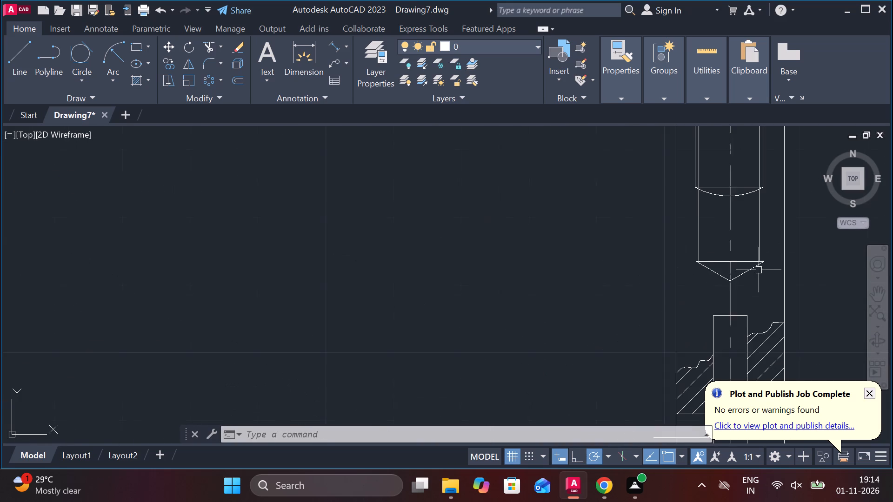
scroll(759, 270, down, 1)
Move the hatched lens-shaped wheel from its centre to the centre of the pin hole in the rod's forked end.
middle_drag(749, 277, 453, 244)
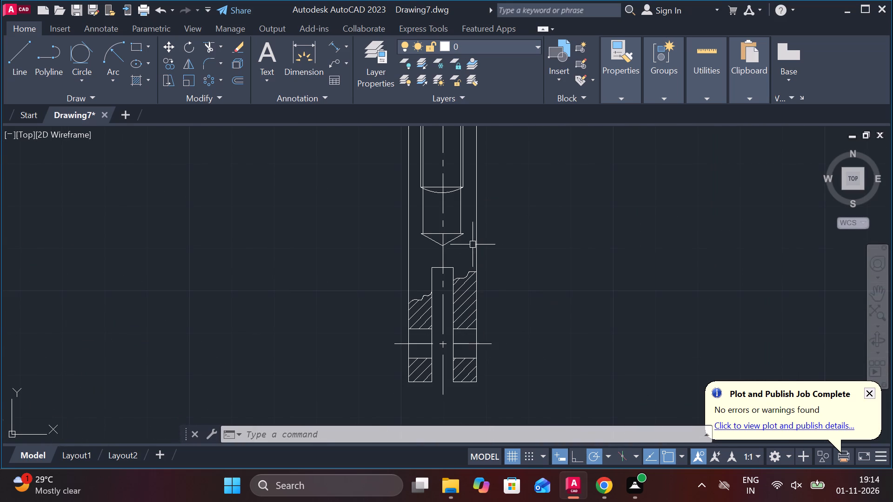
middle_drag(452, 346, 479, 310)
scroll(485, 297, down, 2)
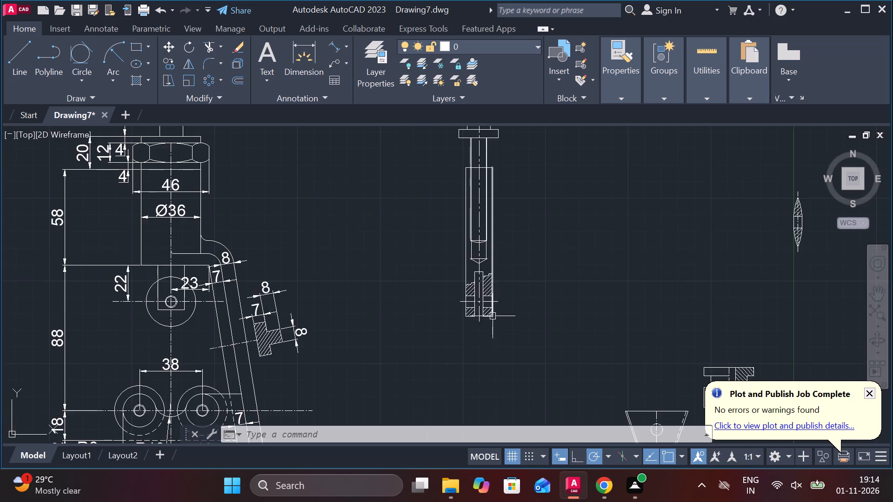
middle_drag(493, 318, 505, 264)
middle_drag(636, 214, 480, 277)
scroll(679, 181, up, 2)
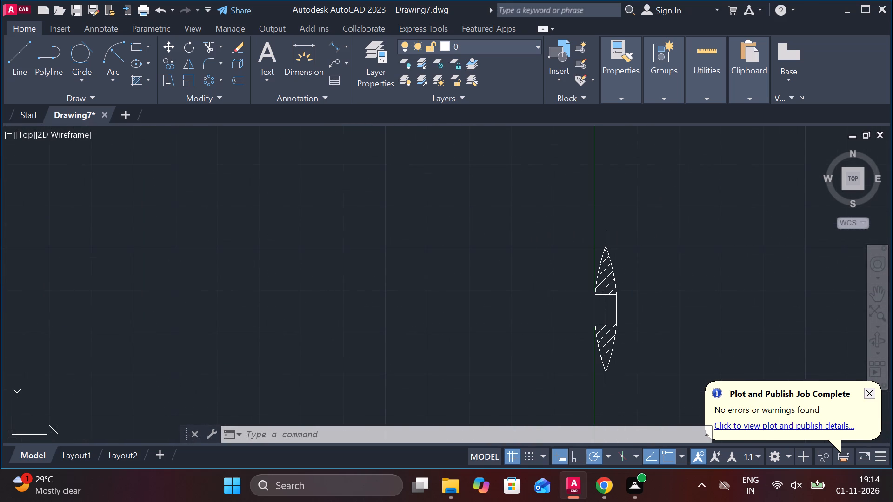
click(525, 213)
click(652, 386)
key(m)
scroll(640, 334, up, 1)
key(Return)
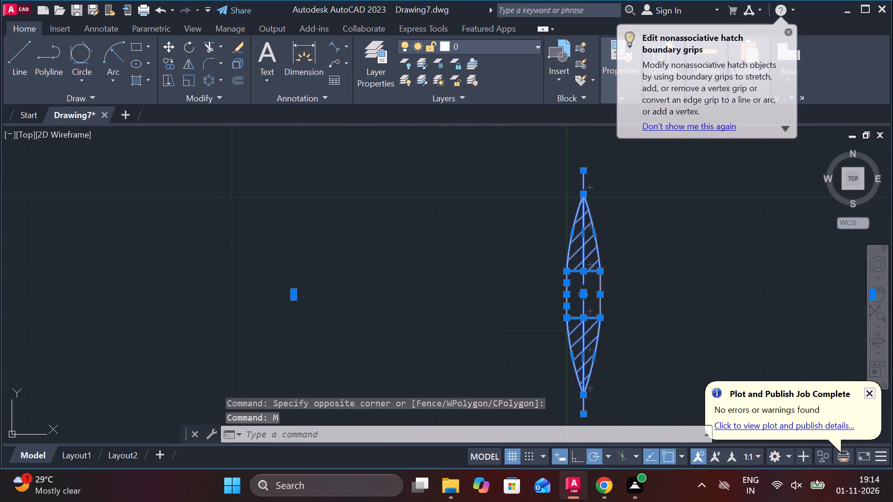
click(586, 294)
scroll(586, 294, down, 3)
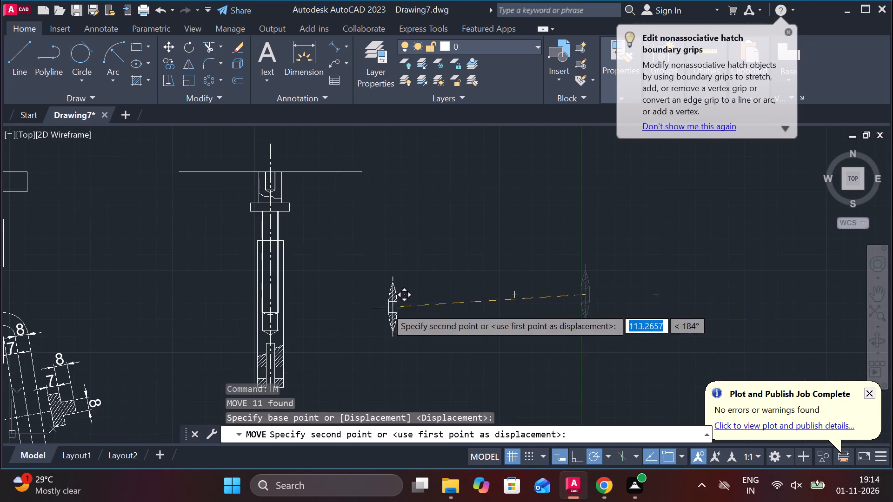
middle_drag(308, 344, 419, 273)
scroll(388, 299, up, 3)
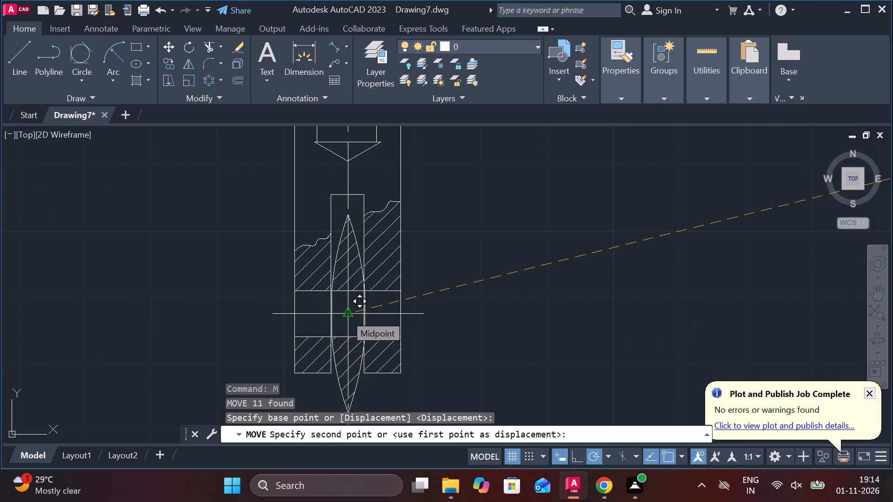
click(346, 315)
key(Escape)
Erase the hatch from the lens-shaped wheel in the rod's fork.
click(359, 280)
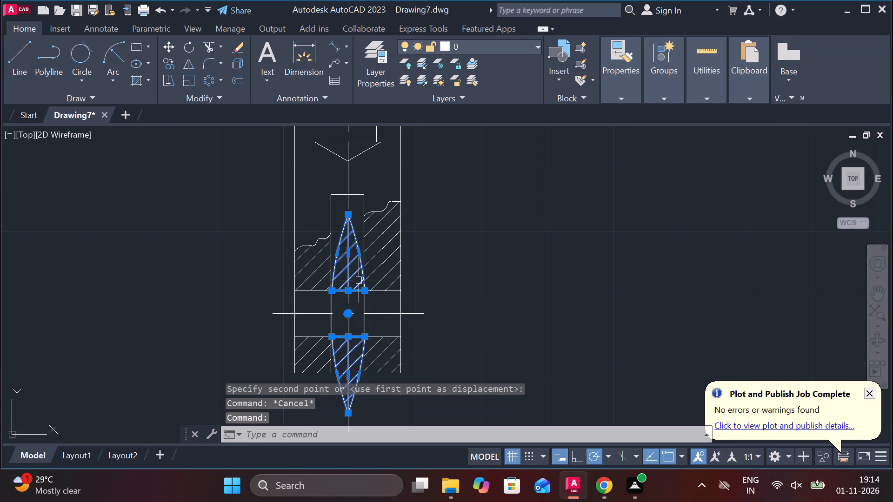
key(r)
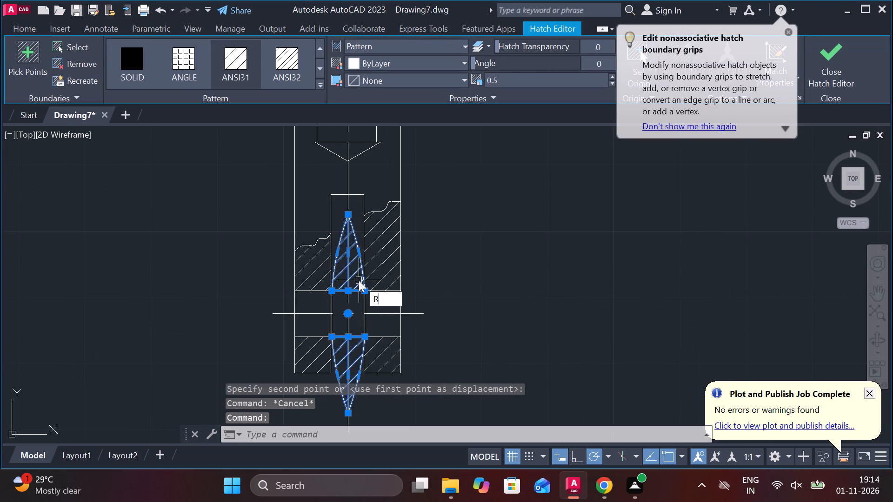
key(BackSpace)
text(E)
key(space)
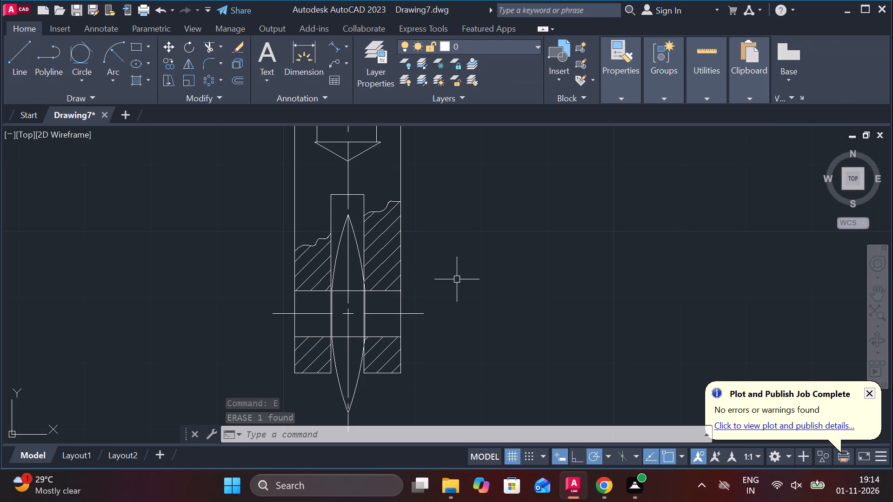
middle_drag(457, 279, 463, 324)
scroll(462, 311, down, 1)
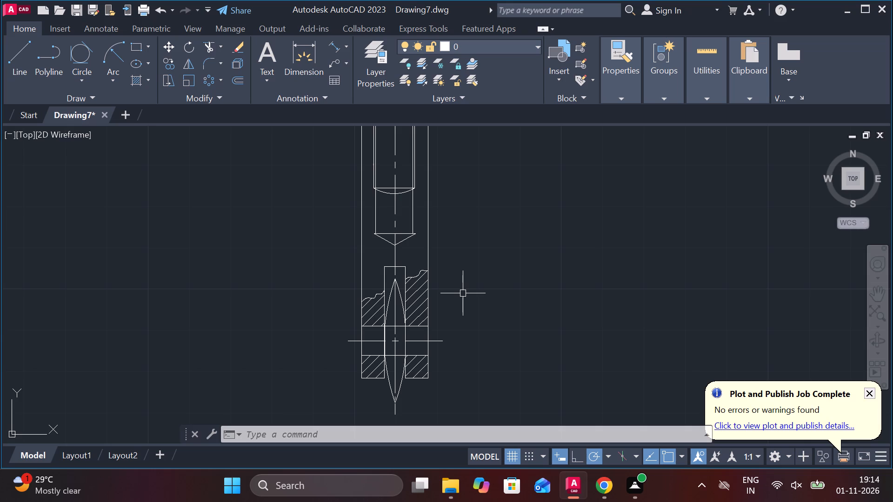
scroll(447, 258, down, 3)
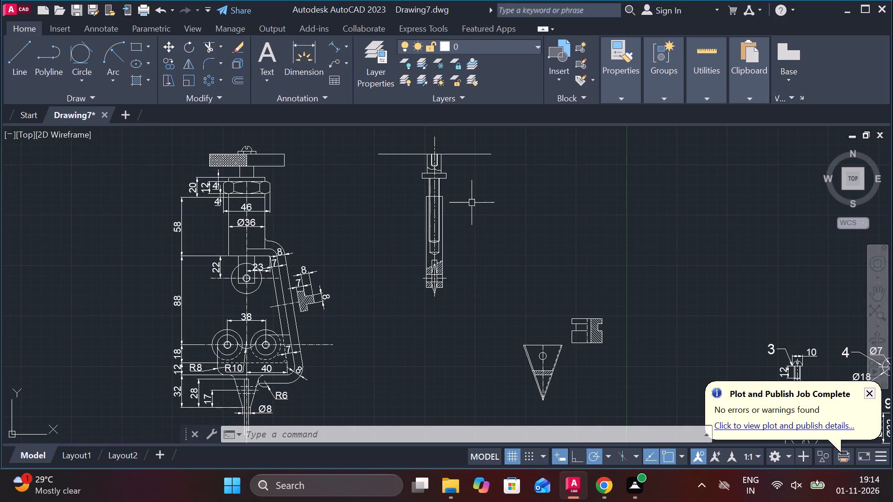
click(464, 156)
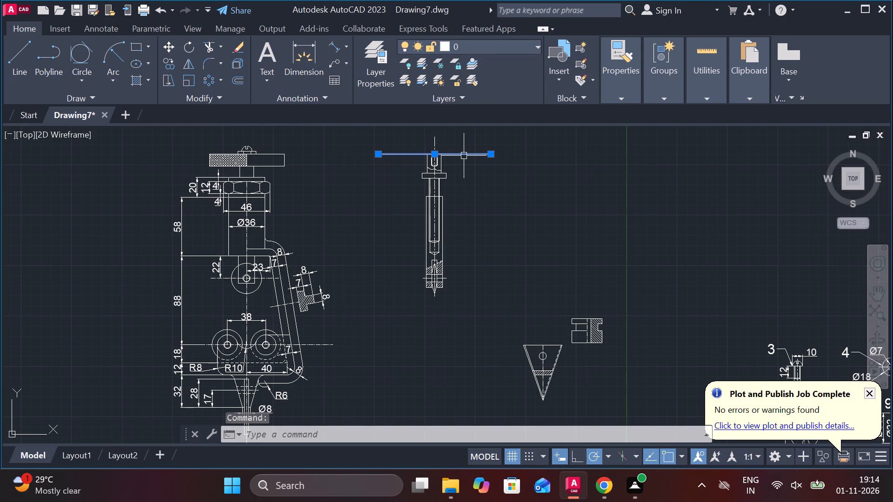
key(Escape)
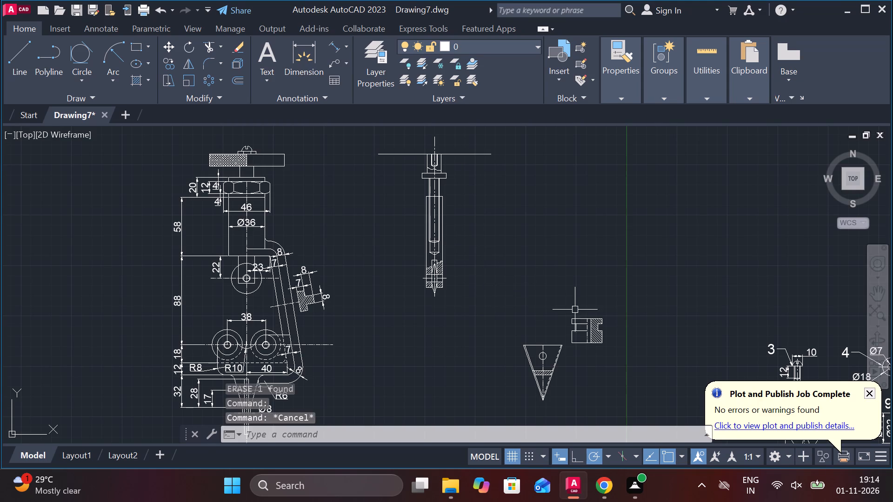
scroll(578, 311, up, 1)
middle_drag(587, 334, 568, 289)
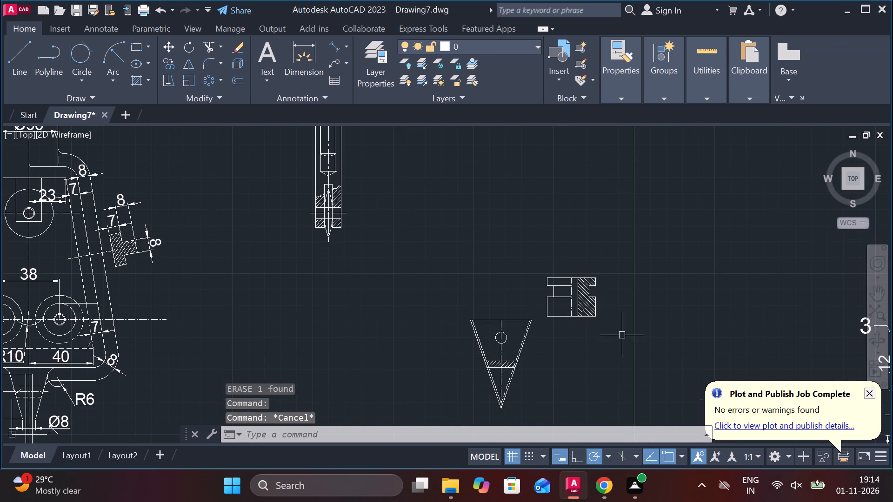
Draw a horizontal line beneath the separate rod view, level with the top of the front view's right roller hub circle.
middle_drag(625, 336, 610, 327)
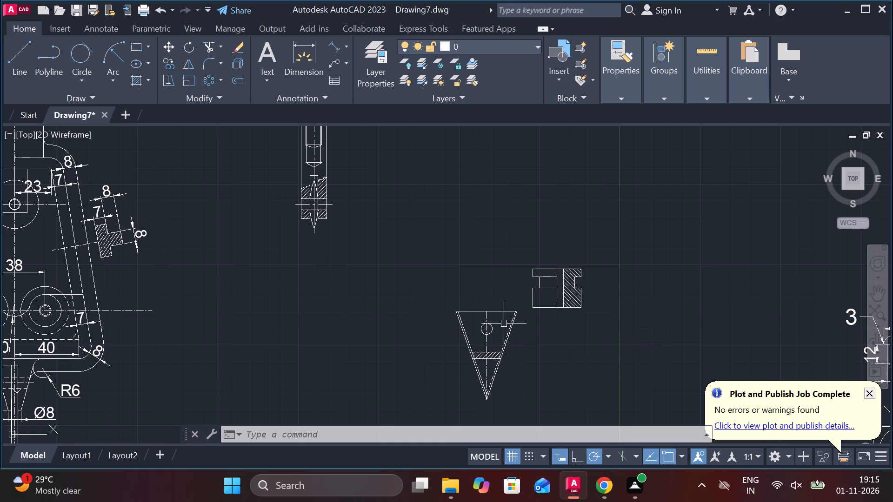
middle_drag(455, 281, 511, 409)
middle_drag(460, 343, 487, 233)
middle_drag(467, 288, 500, 232)
scroll(501, 256, down, 1)
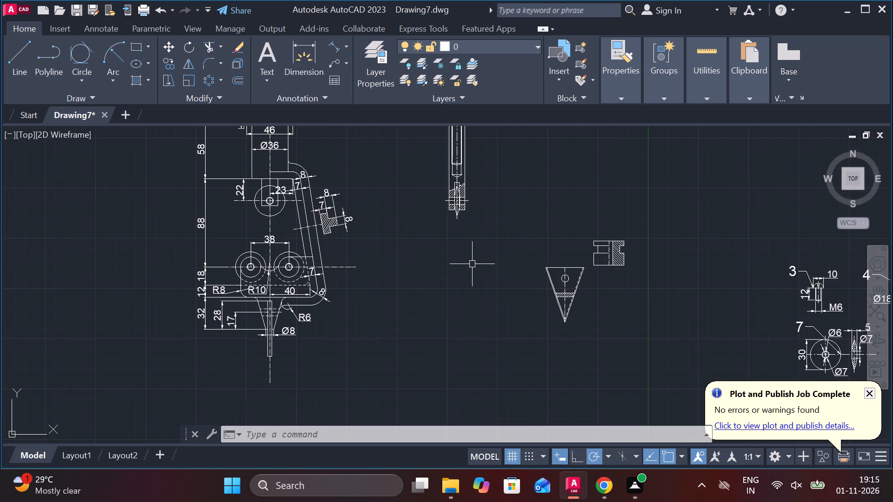
middle_drag(473, 270, 464, 320)
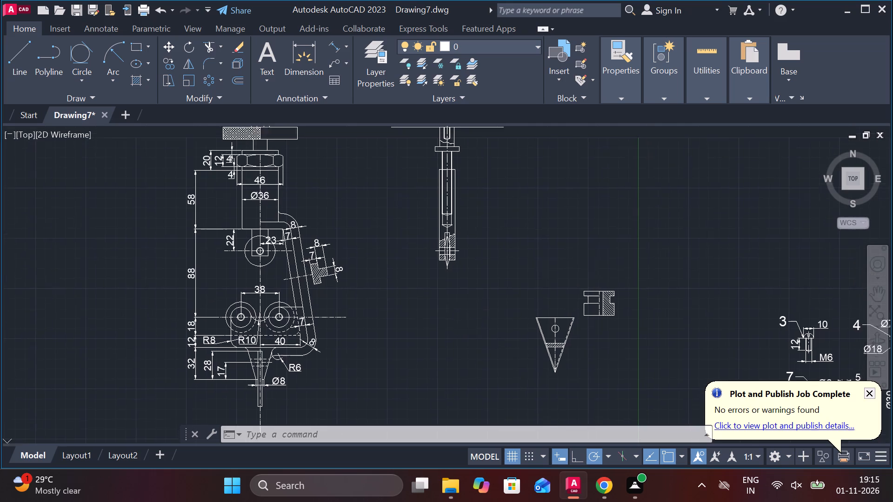
key(l)
key(Return)
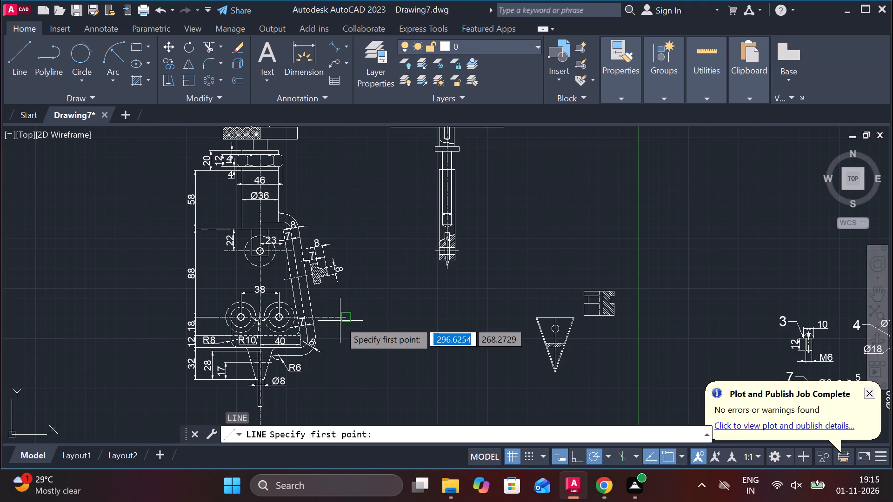
scroll(307, 303, up, 1)
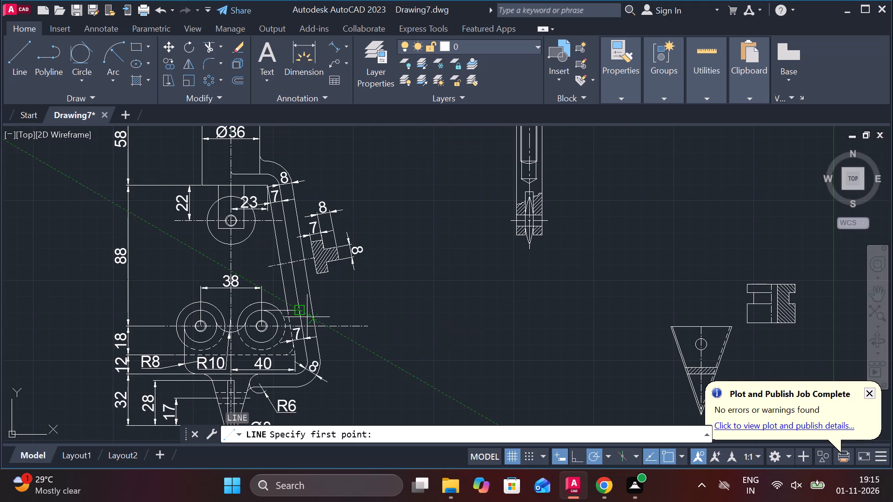
scroll(297, 307, up, 3)
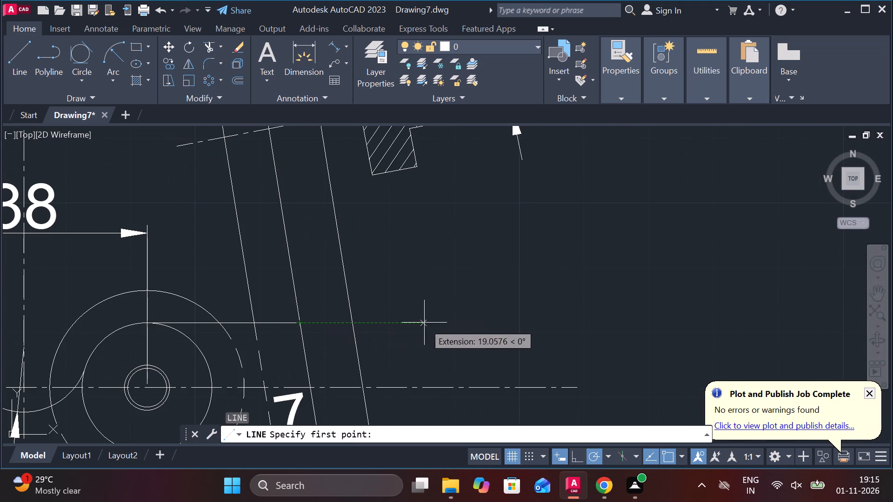
click(570, 324)
scroll(577, 323, down, 2)
middle_drag(612, 328, 510, 309)
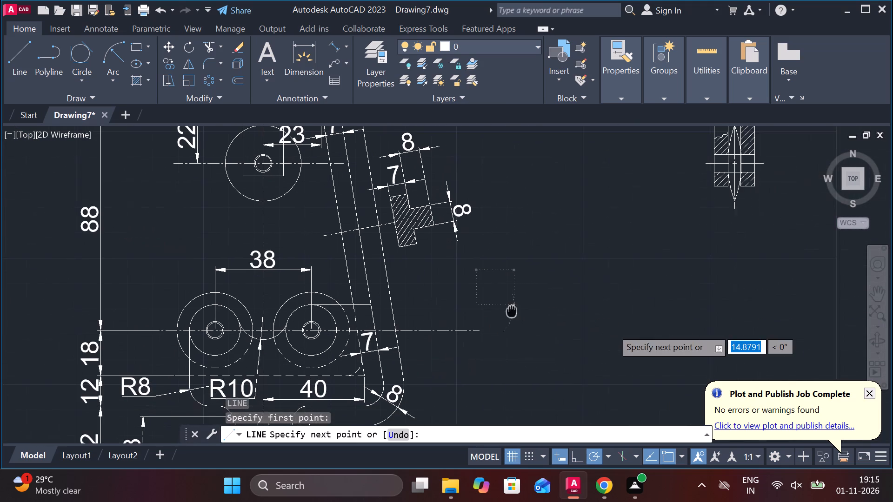
middle_drag(791, 309, 661, 296)
click(780, 296)
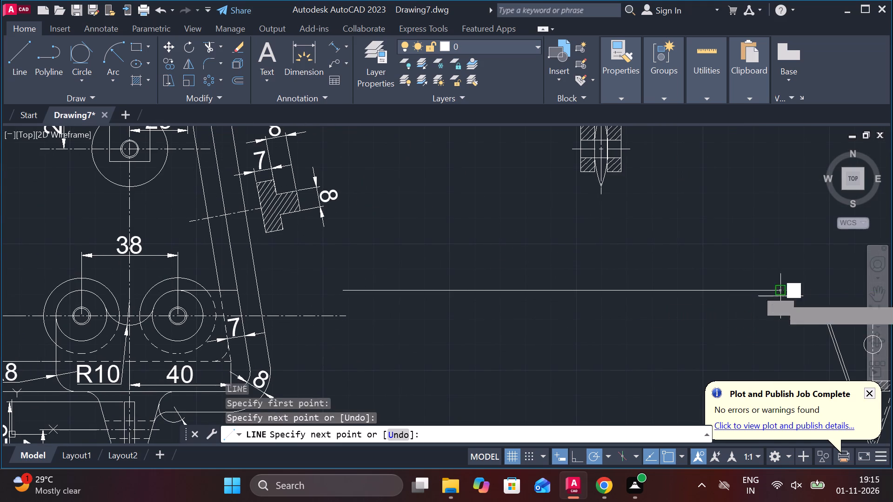
key(Escape)
Draw a vertical line down from the lens-shaped wheel's lower tip, crossing the horizontal line beneath the rod.
key(l)
key(Return)
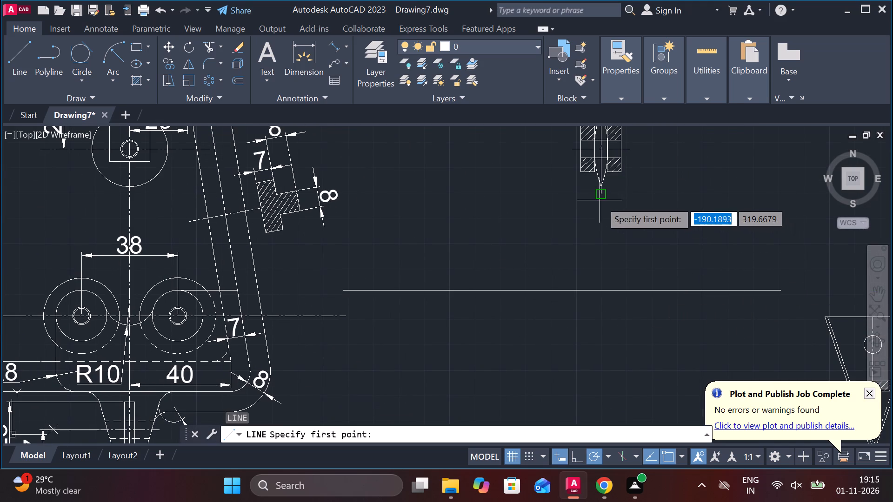
click(600, 200)
middle_drag(608, 339, 606, 240)
scroll(613, 324, down, 2)
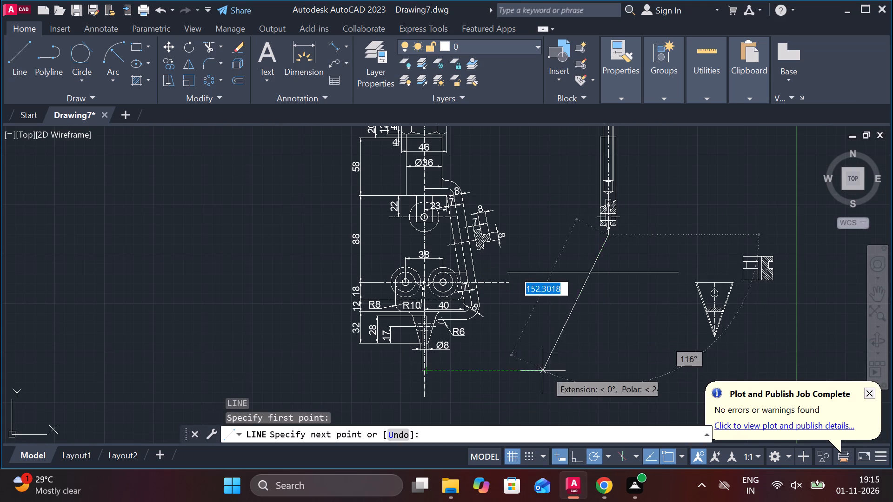
click(619, 354)
key(Escape)
Erase the right-side thread lines, base line and right cone line of the threaded hole in the rod's top end.
scroll(650, 248, up, 1)
middle_click(644, 256)
scroll(644, 256, up, 1)
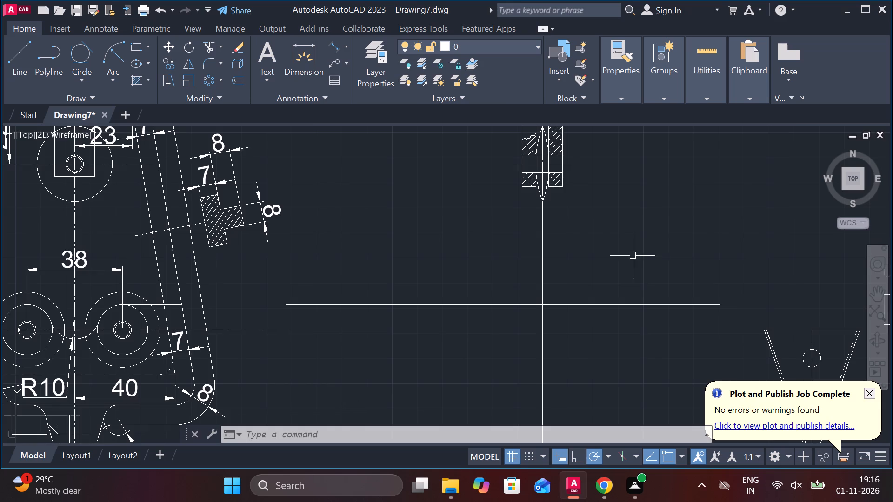
scroll(632, 256, down, 2)
middle_drag(631, 253, 580, 318)
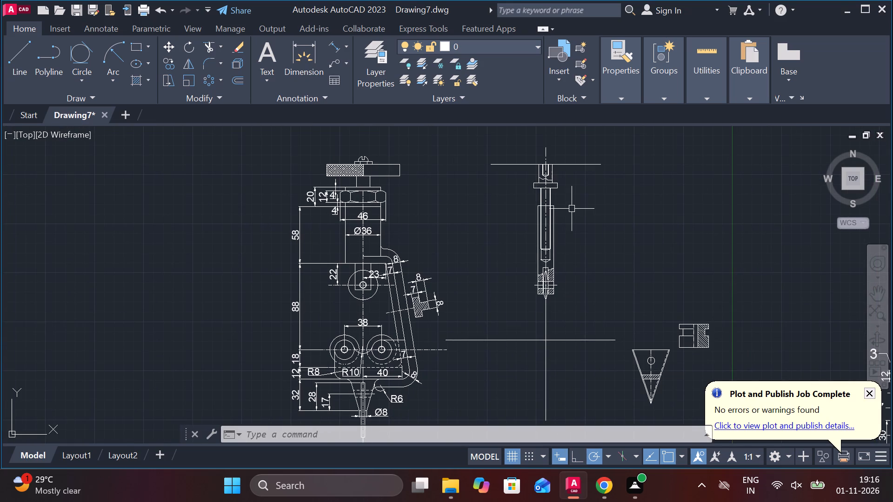
scroll(562, 182, up, 2)
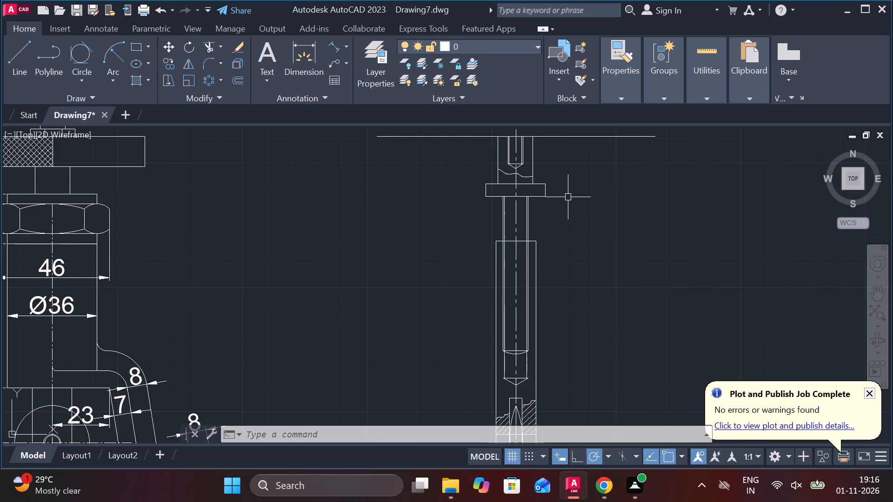
middle_drag(566, 193, 556, 240)
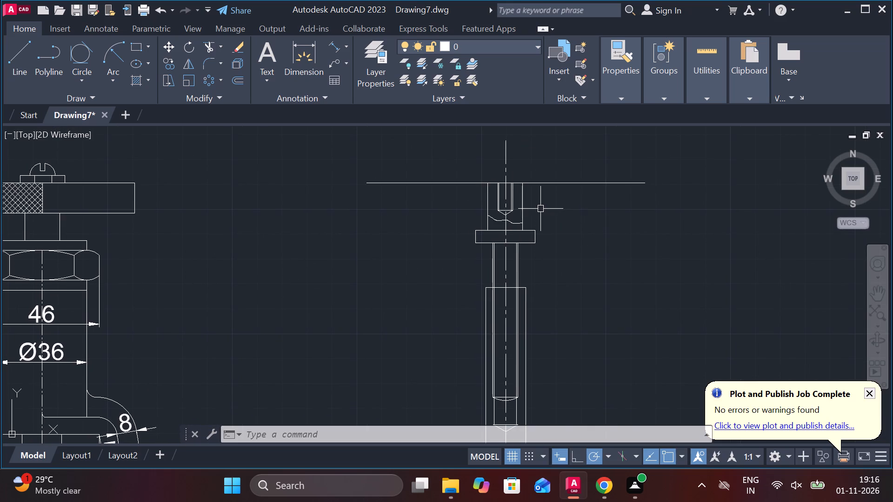
scroll(539, 208, down, 2)
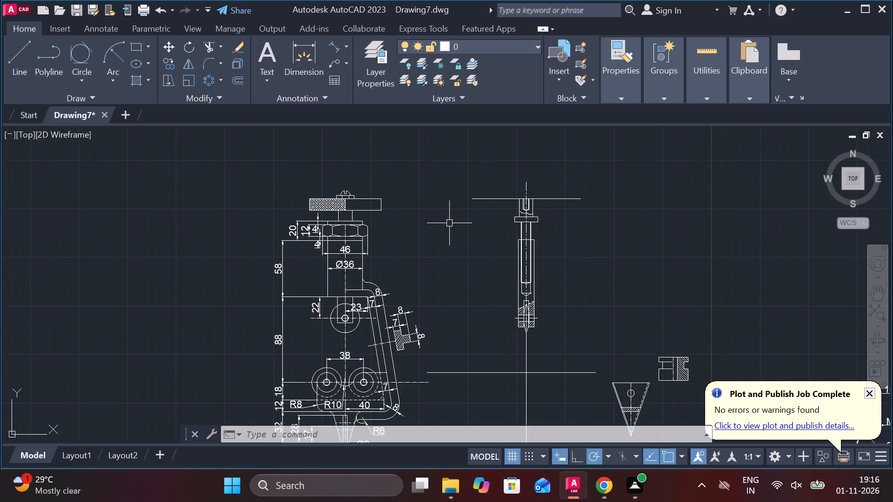
scroll(493, 219, up, 2)
middle_drag(526, 223, 533, 310)
scroll(528, 231, up, 1)
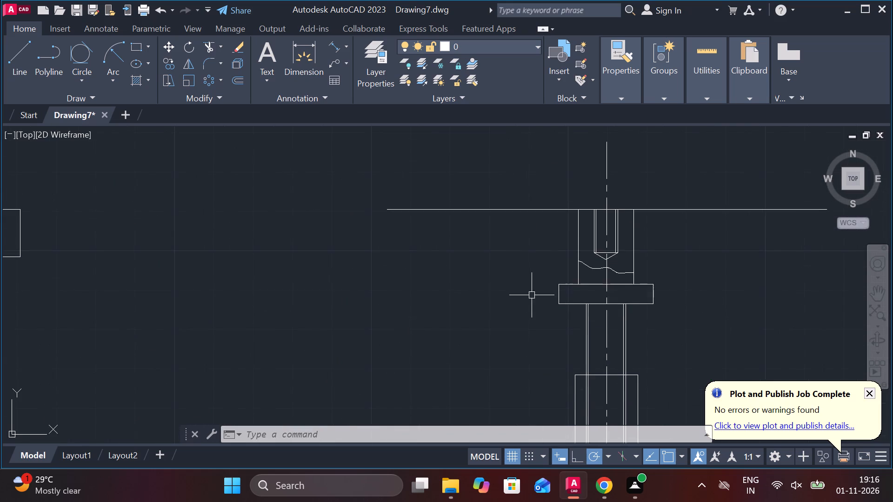
middle_drag(532, 295, 473, 295)
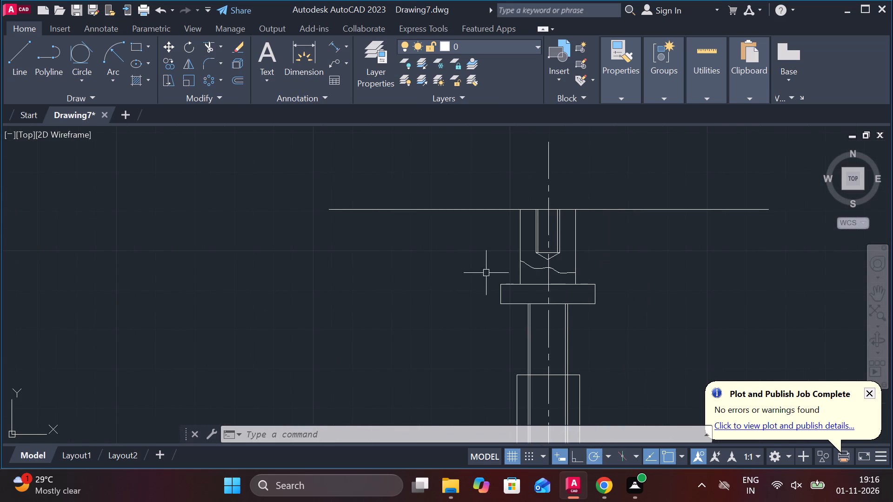
scroll(542, 255, up, 2)
click(589, 255)
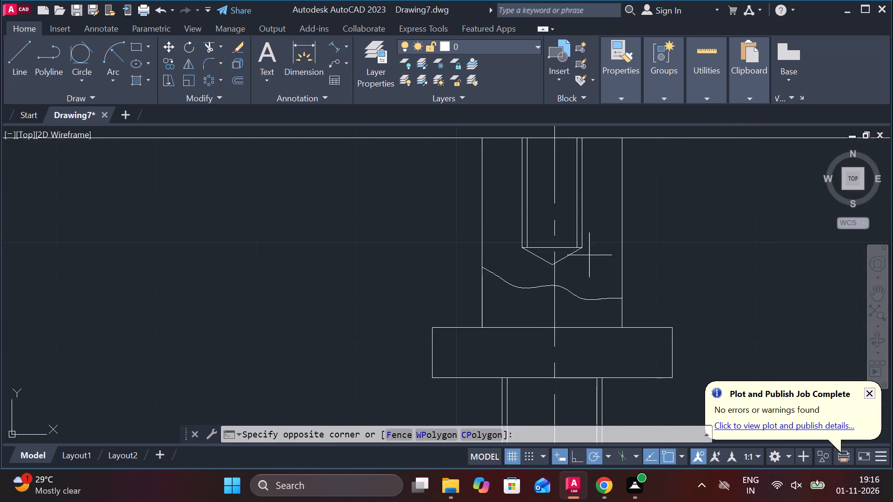
click(577, 205)
key(e)
key(space)
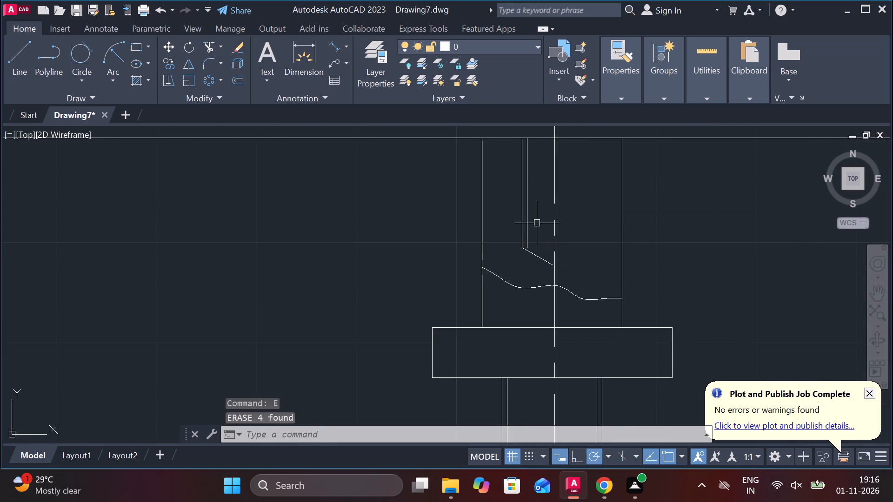
Erase the hole's left thread lines, its left cone line and the wavy break line above the rod's collar.
click(530, 207)
click(518, 192)
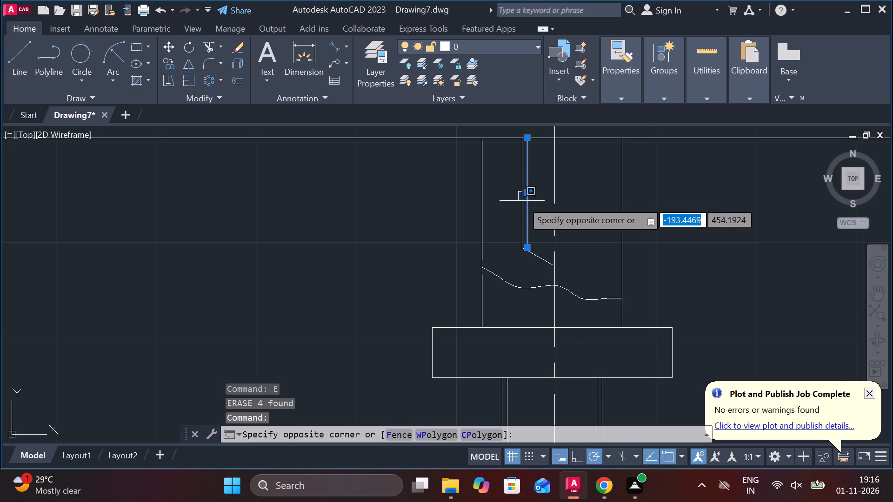
click(531, 215)
click(520, 209)
text(E)
key(space)
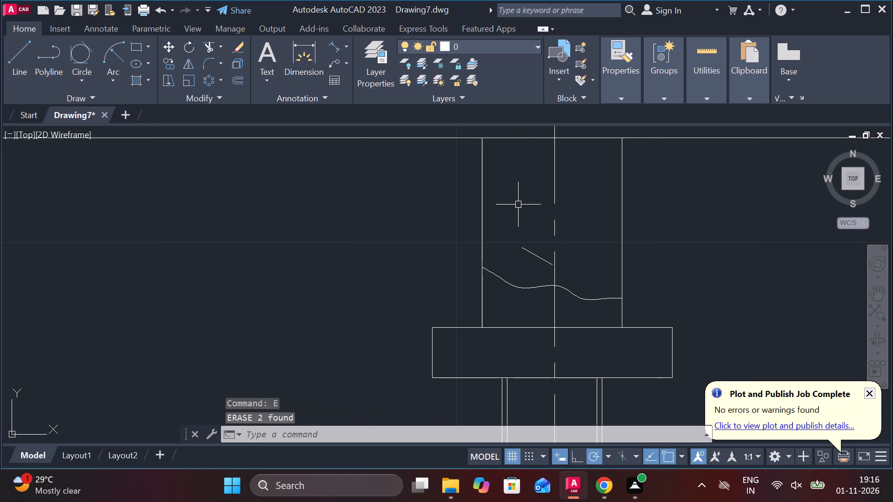
click(532, 258)
click(525, 285)
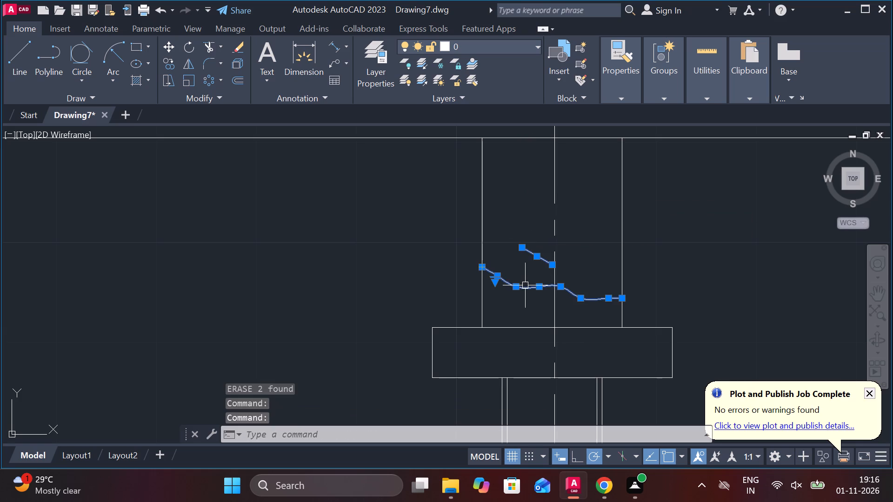
text(E)
key(space)
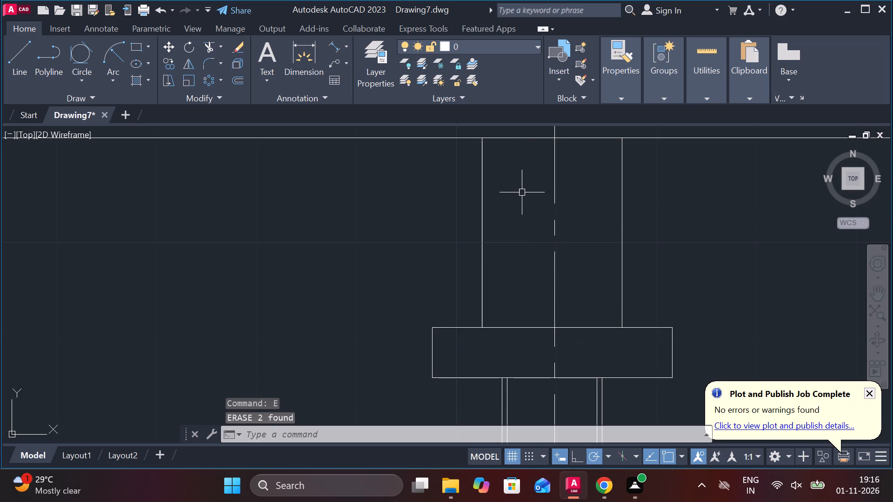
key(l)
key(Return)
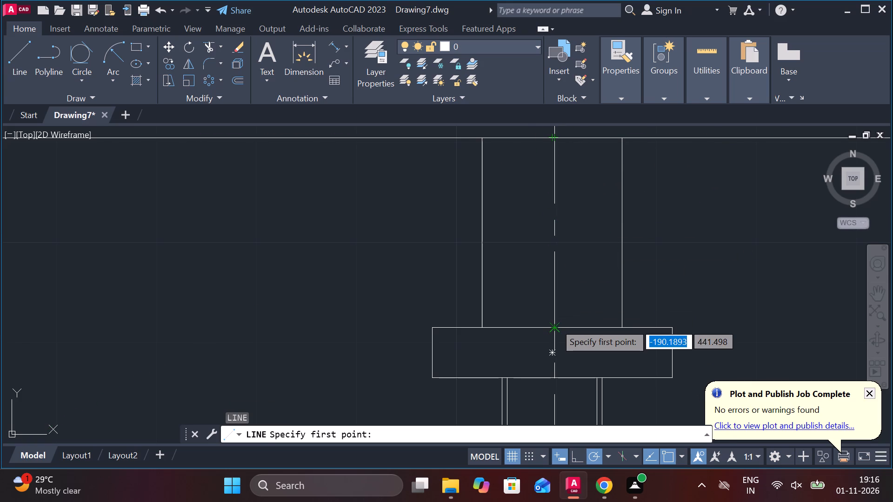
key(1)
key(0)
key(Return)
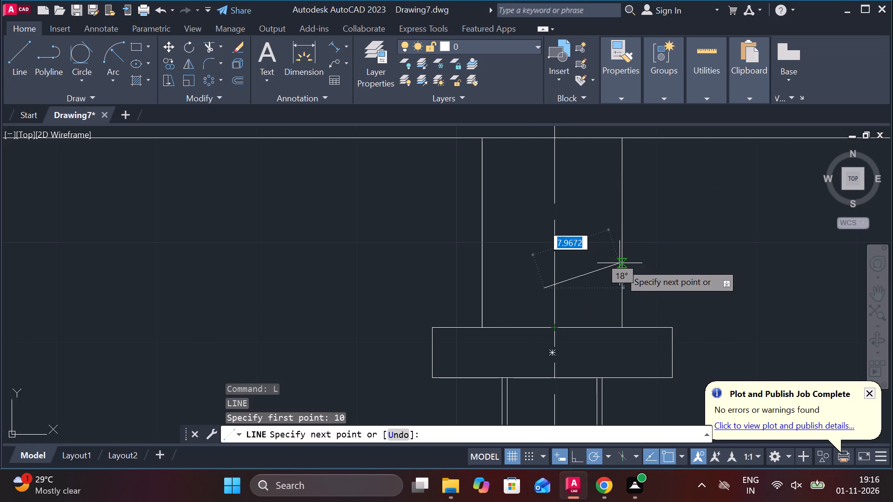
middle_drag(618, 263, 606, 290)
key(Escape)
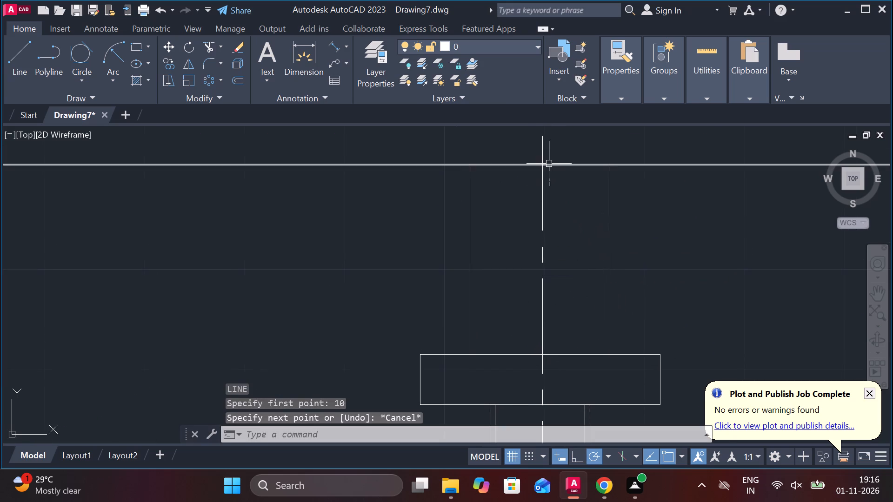
Offset the long horizontal line at the rod's top end downward by 10.
click(549, 164)
key(o)
key(Return)
key(Return)
scroll(552, 226, down, 2)
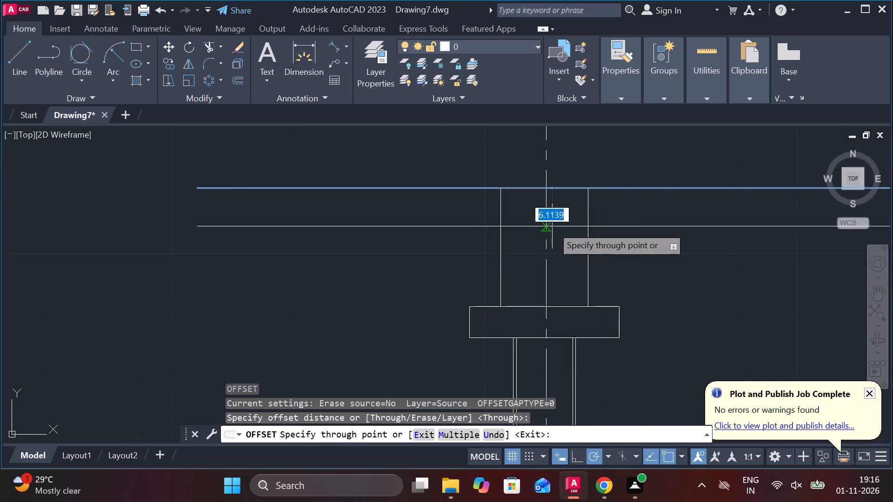
text(10)
key(Return)
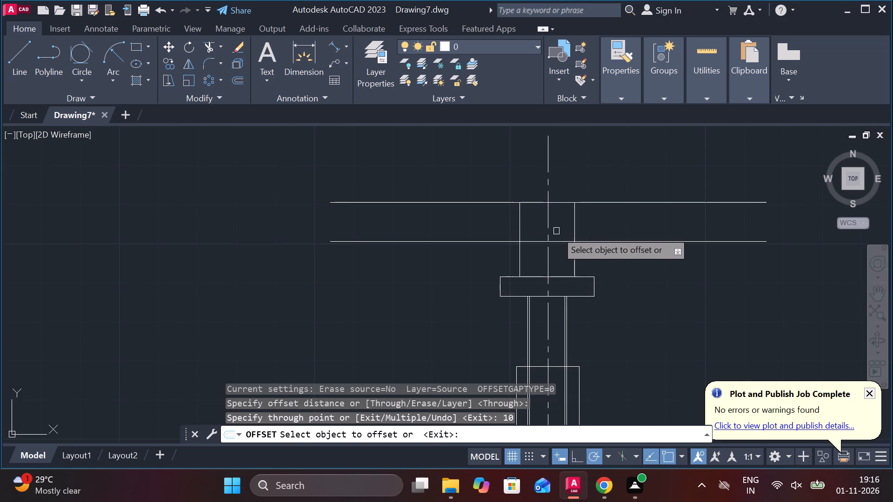
key(Escape)
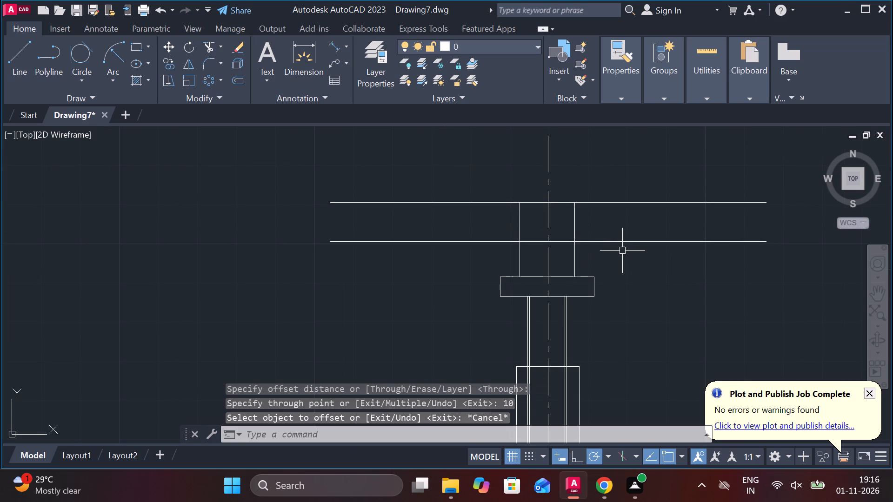
Trim both overhanging ends of the offset line back to the rod's vertical edges above the collar.
text(TR)
key(space)
click(598, 234)
click(598, 243)
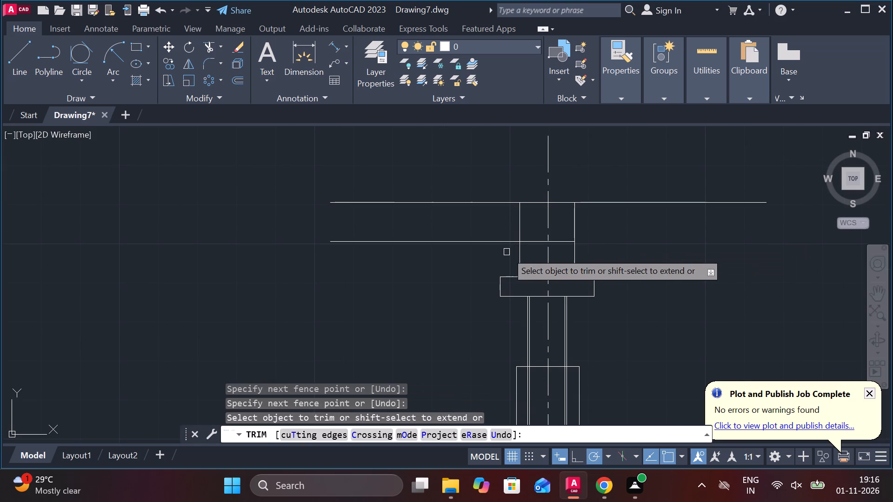
click(491, 244)
middle_drag(491, 244, 461, 268)
key(Escape)
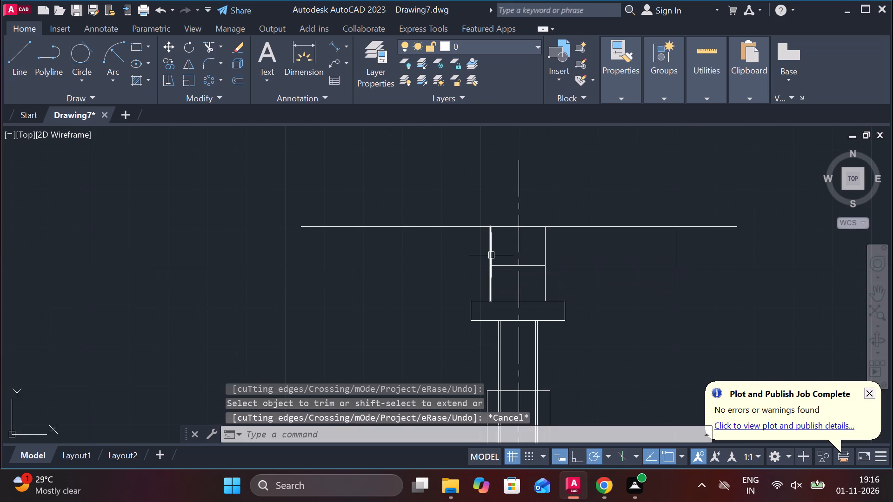
Draw a vertical line along the rod's centreline from the long top line down toward the offset line.
scroll(492, 255, up, 2)
key(l)
key(Return)
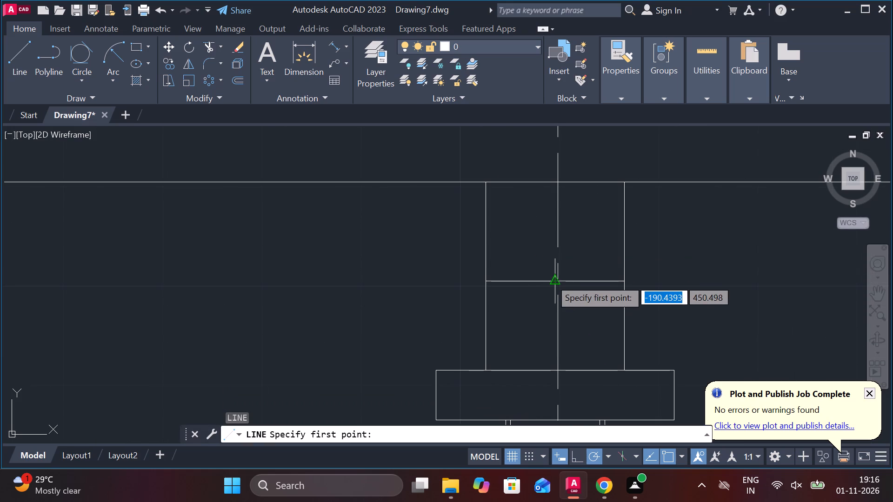
click(558, 182)
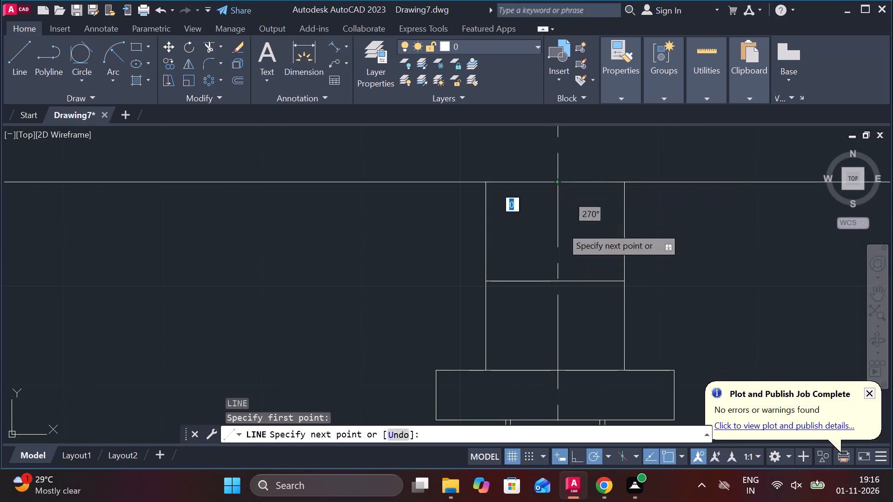
click(554, 275)
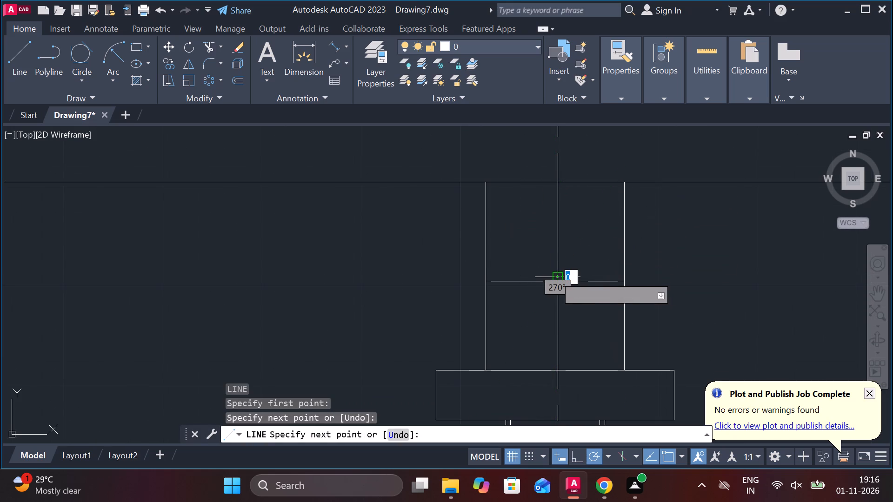
key(Escape)
scroll(568, 275, up, 2)
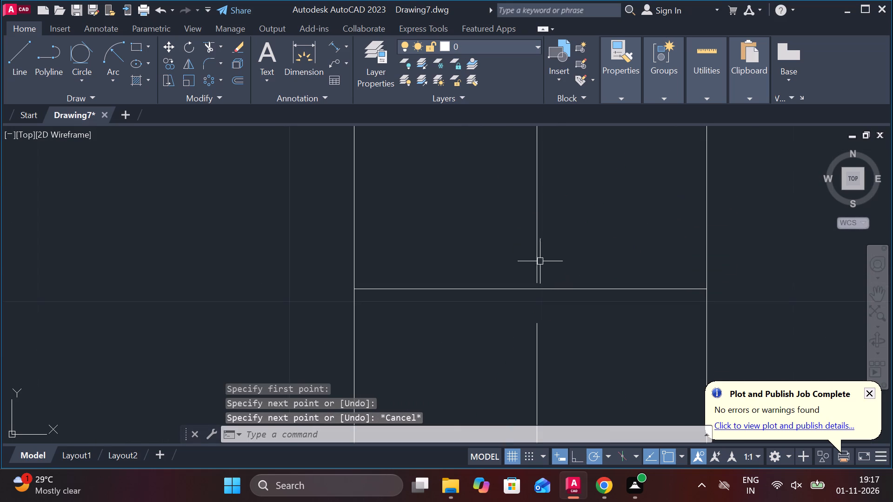
Stretch the lower end of the new centreline segment down to the offset line across the rod's top end.
click(536, 257)
click(537, 276)
click(537, 287)
key(Escape)
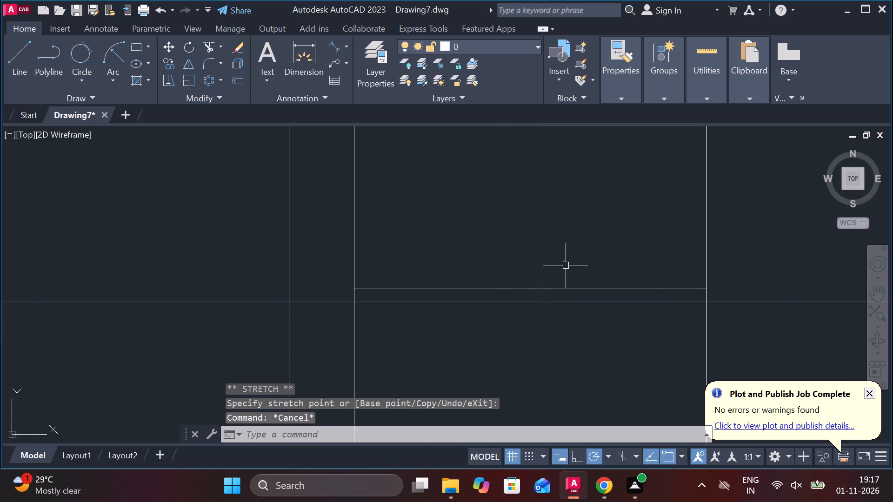
Draw two crossing diagonal lines corner to corner in the right half of the rod's top end.
key(l)
key(Return)
click(539, 285)
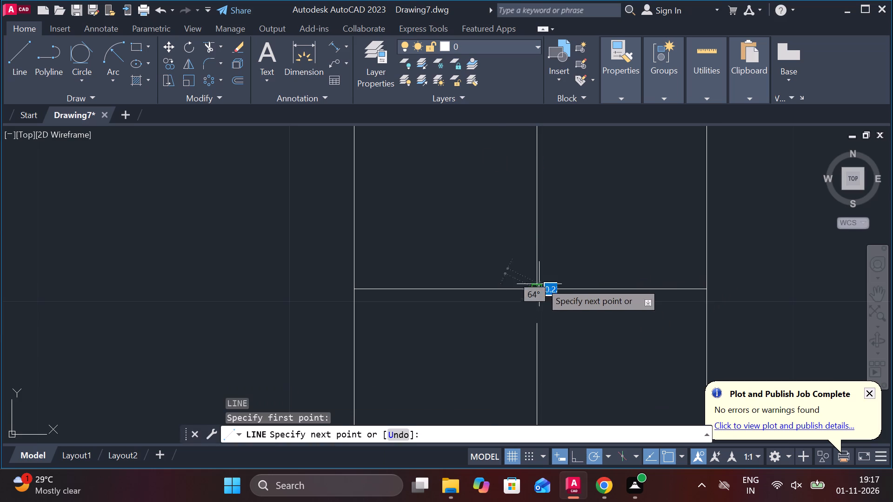
scroll(546, 278, down, 2)
click(605, 191)
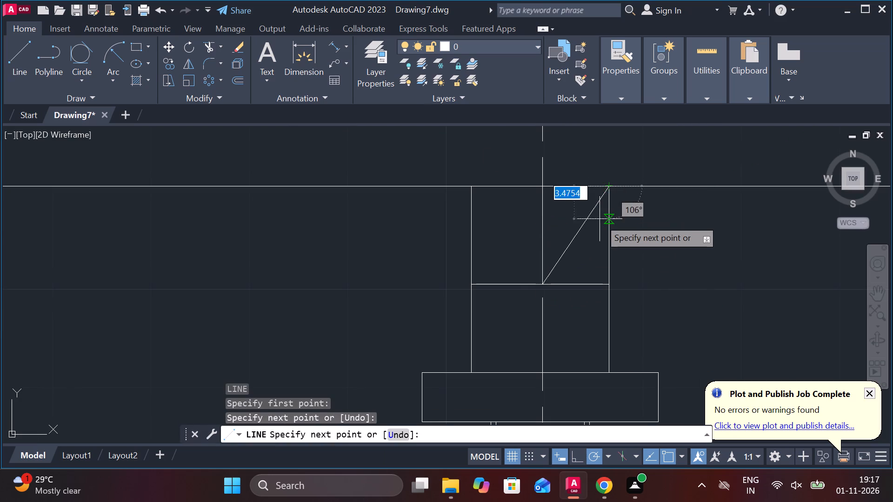
key(Escape)
key(space)
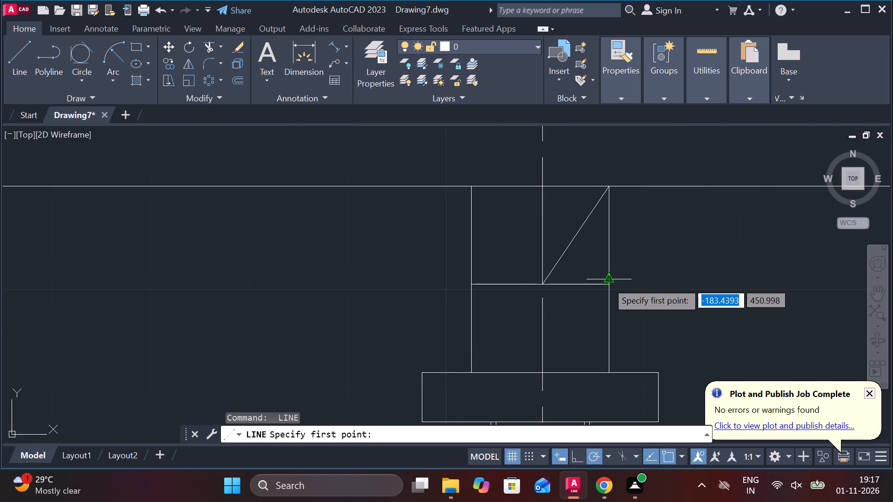
scroll(610, 282, up, 2)
click(600, 285)
scroll(592, 271, down, 2)
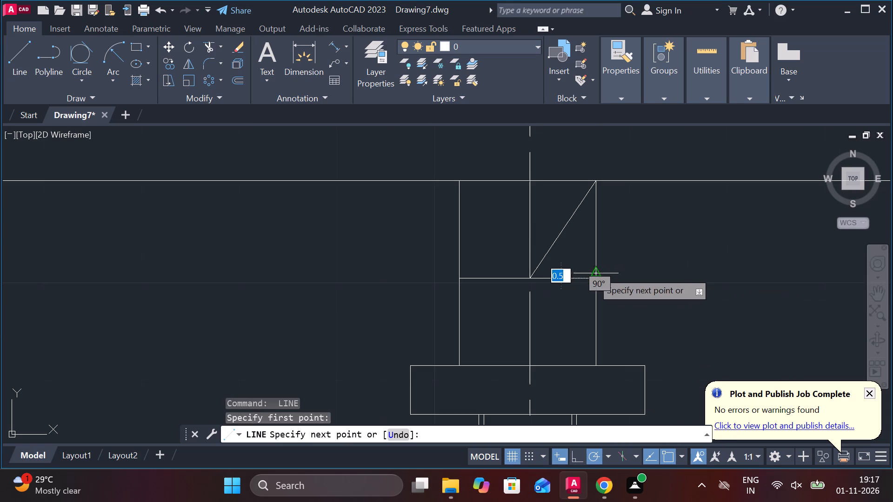
click(525, 180)
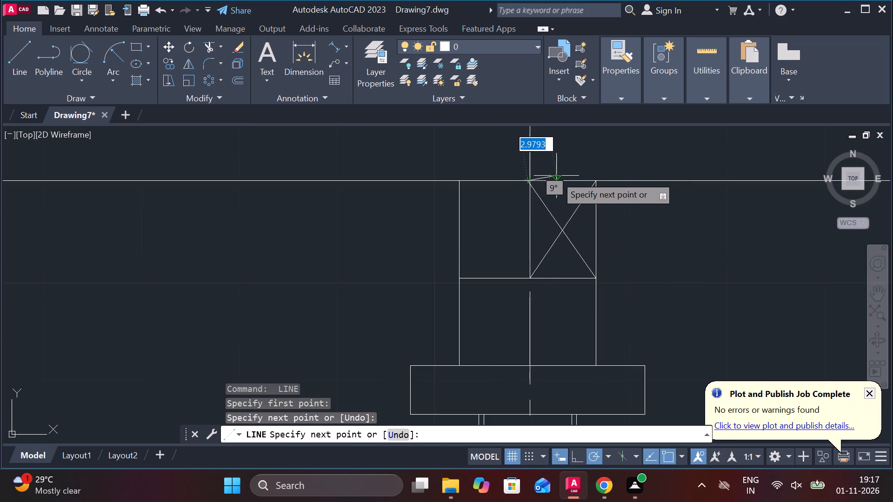
key(ctrl+z)
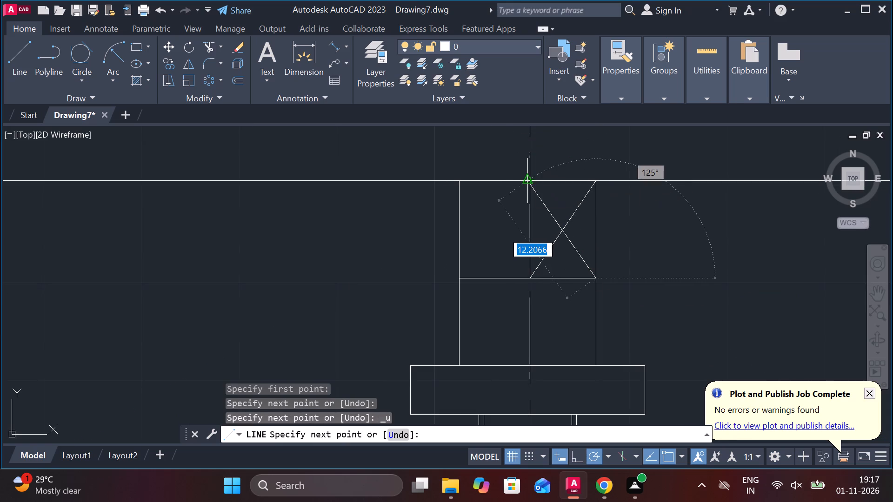
scroll(530, 176, up, 3)
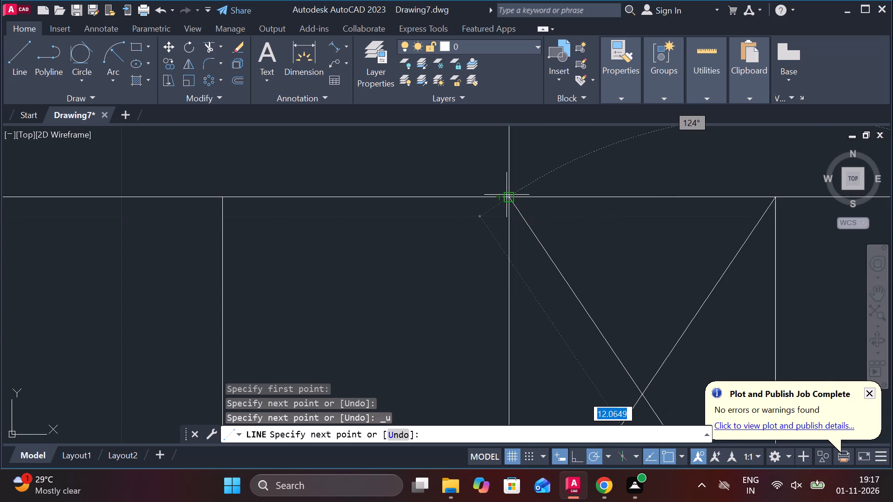
click(506, 195)
scroll(626, 199, down, 2)
key(Escape)
Draw two crossing diagonal lines corner to corner in the left half of the rod's top end.
key(space)
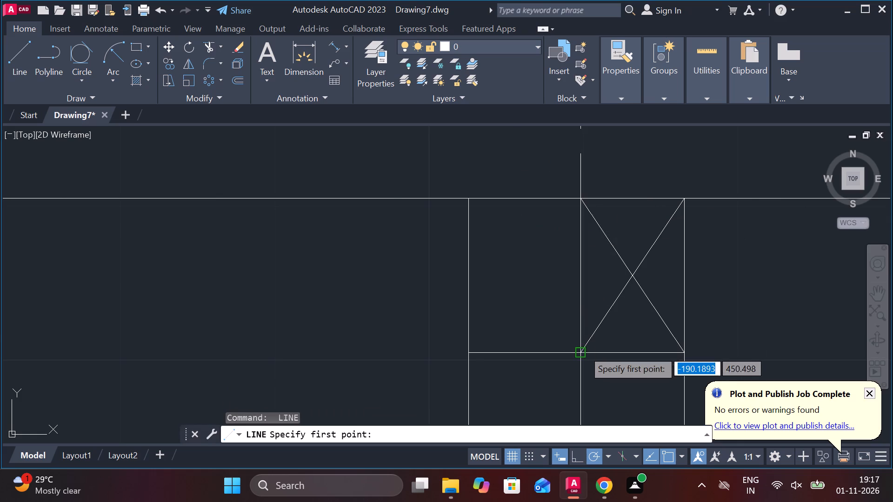
click(583, 350)
click(472, 194)
key(Escape)
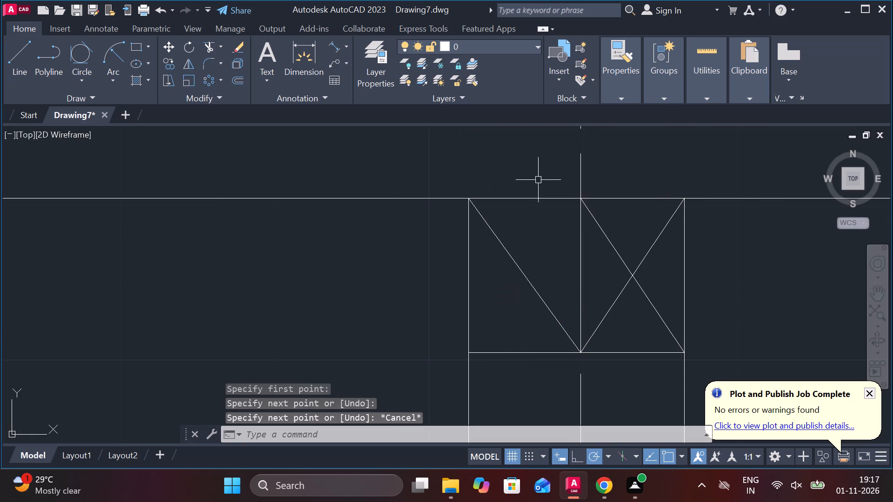
key(space)
click(472, 350)
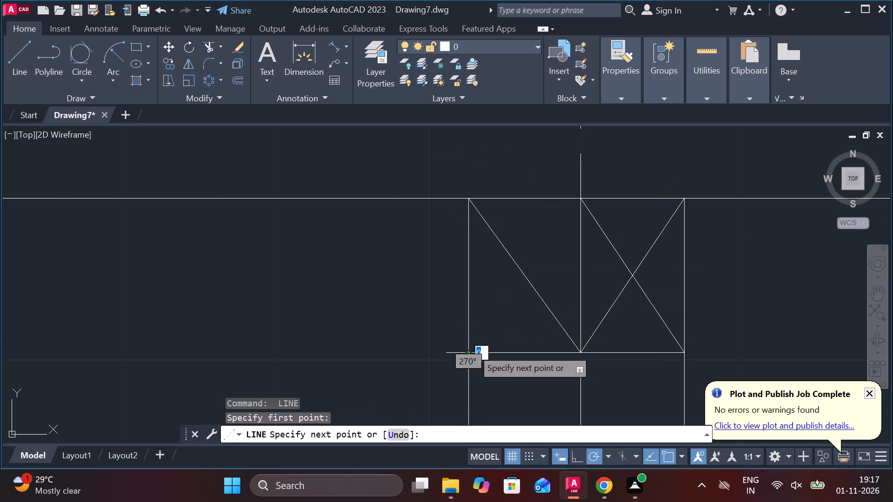
click(579, 194)
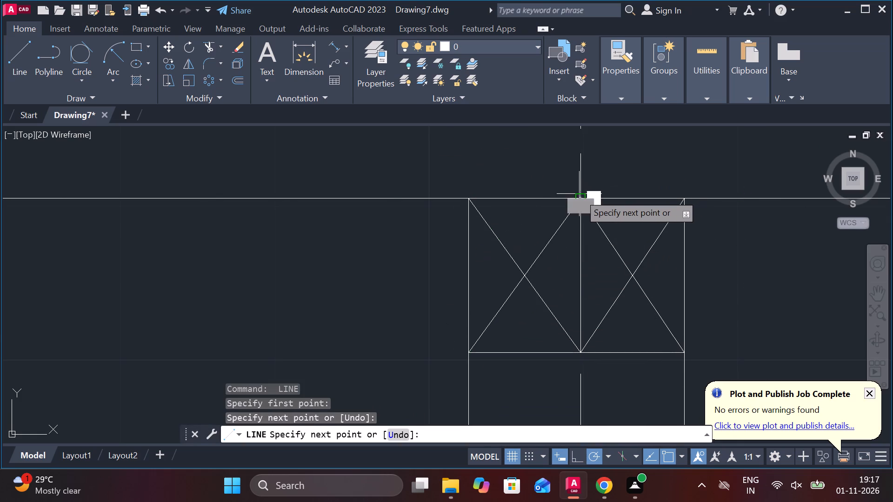
scroll(677, 178, down, 2)
key(Escape)
Trim both overhanging ends of the long horizontal top line back to the rod's vertical edges.
scroll(738, 299, down, 2)
middle_drag(737, 286, 633, 266)
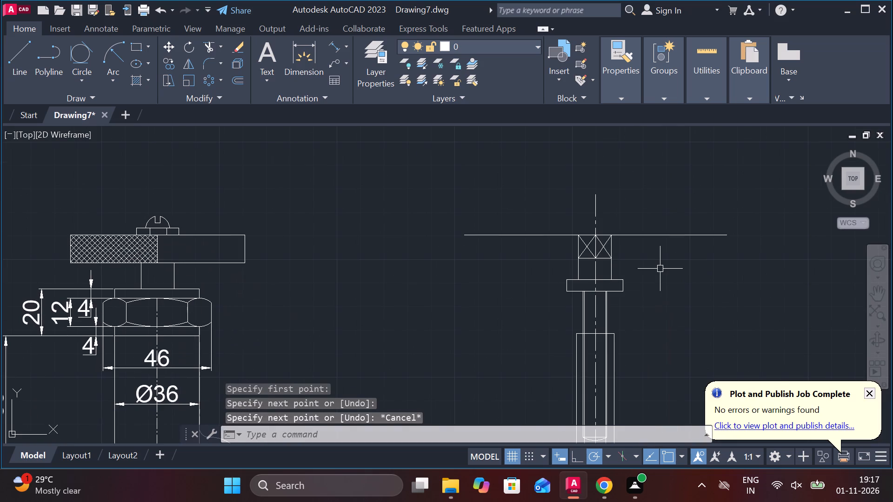
text(TRV)
key(space)
click(661, 269)
click(656, 173)
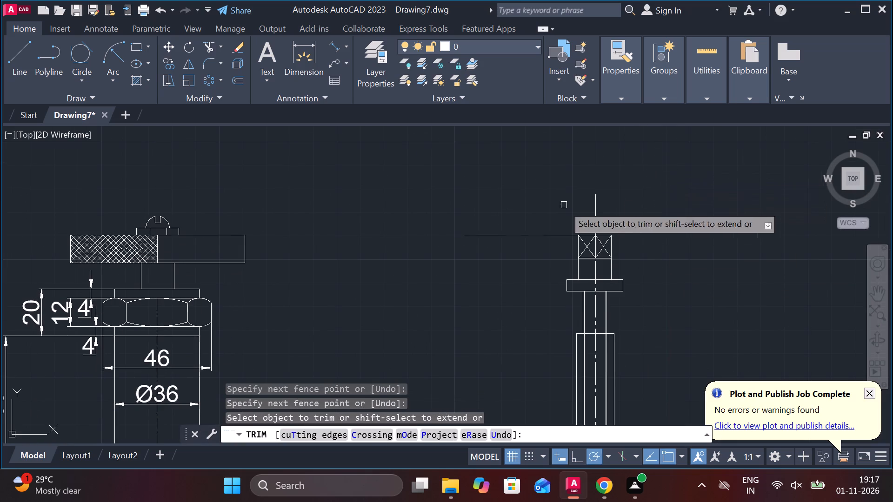
click(532, 204)
click(517, 284)
middle_drag(514, 283, 430, 96)
scroll(593, 223, down, 2)
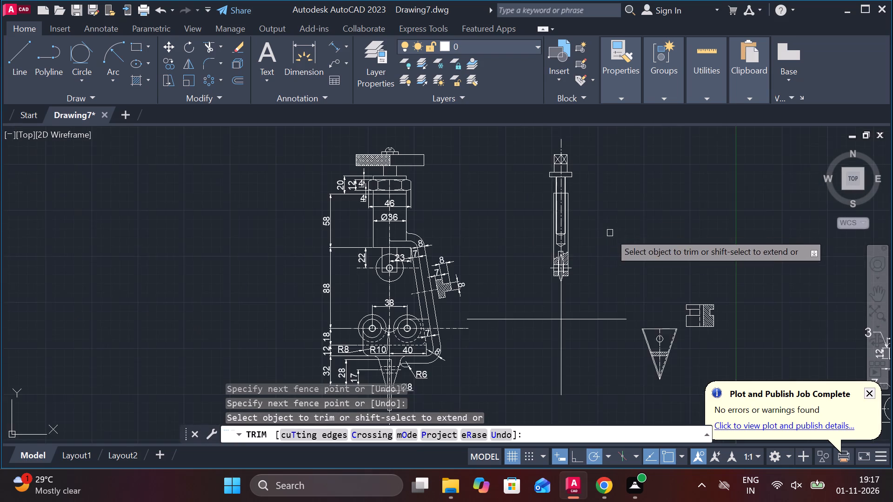
middle_drag(612, 233, 536, 211)
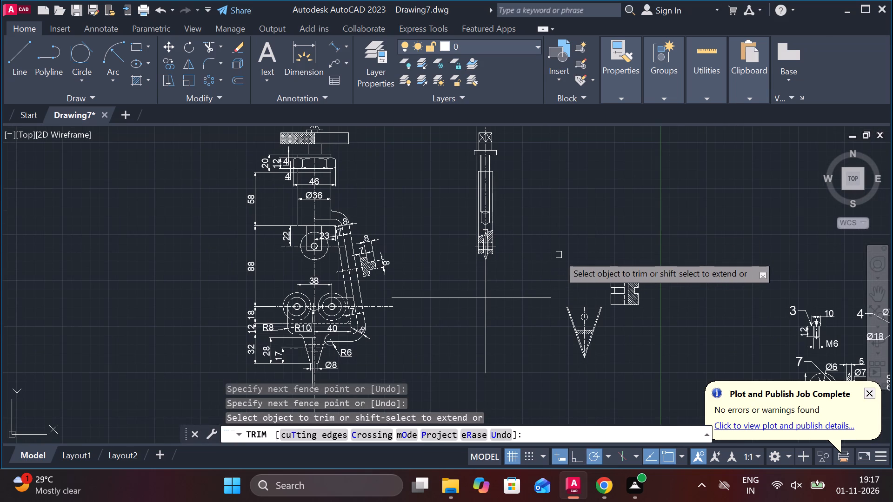
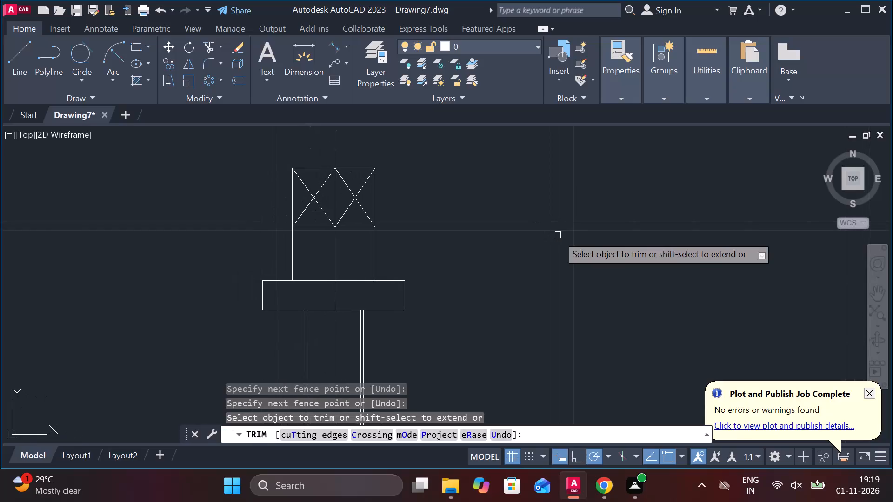
Draw a 13-unit horizontal line outward from the rod's right edge, starting 5 units above the collar's top face.
key(Escape)
middle_drag(452, 237, 475, 230)
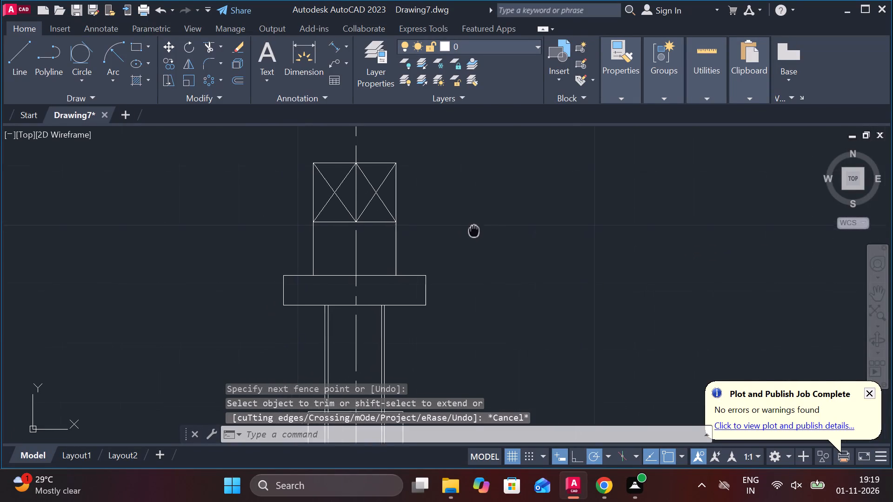
key(l)
key(Return)
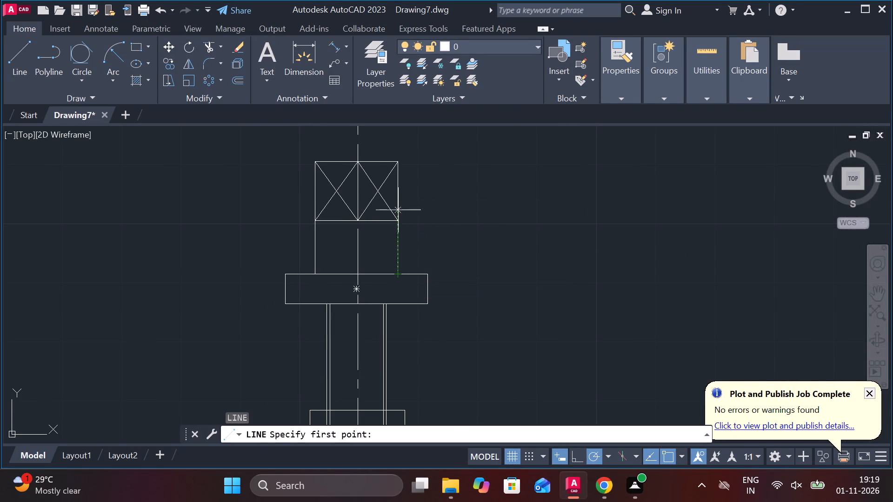
key(5)
key(Return)
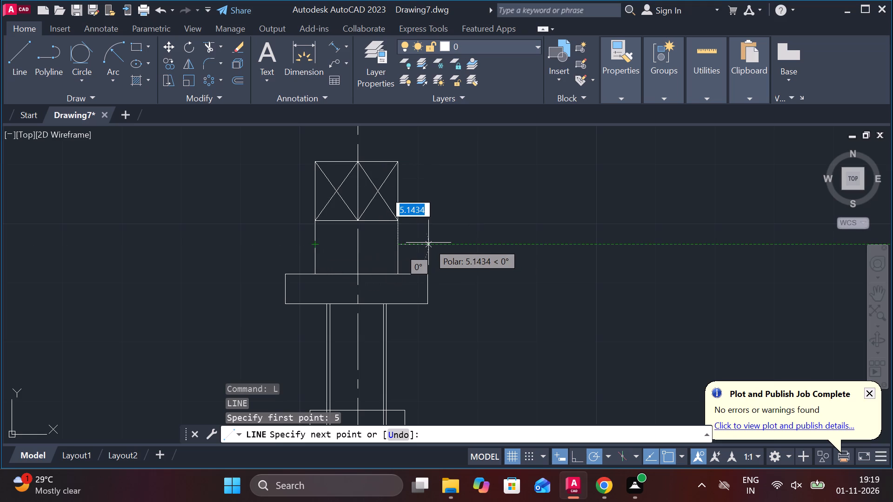
text(13)
key(space)
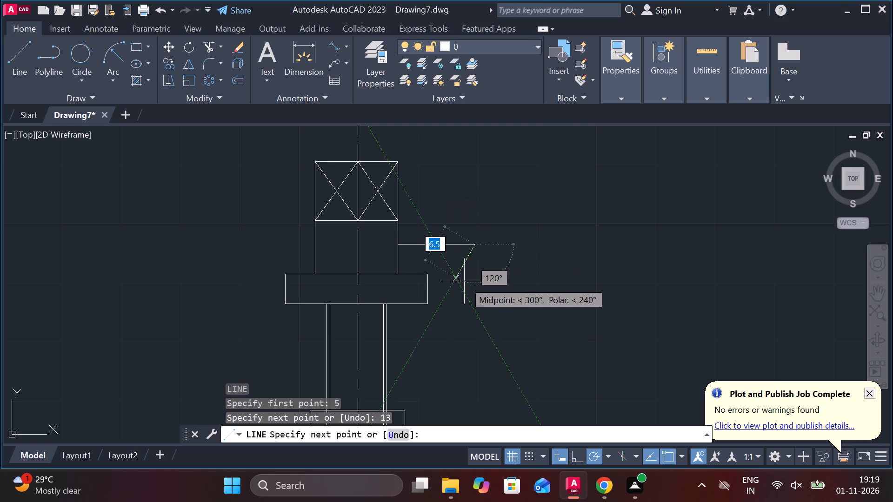
key(Escape)
Draw a matching 13-unit horizontal line outward from the rod's left edge, level with the one on the right.
key(l)
key(Return)
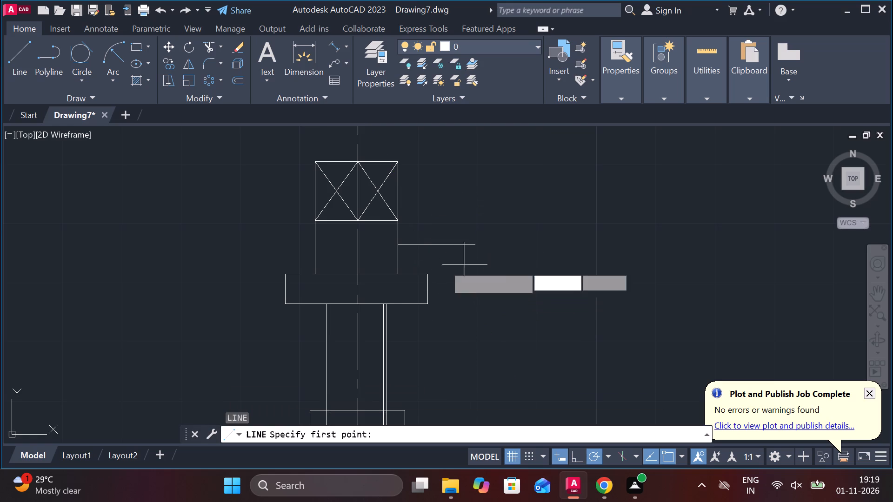
click(311, 242)
text(13)
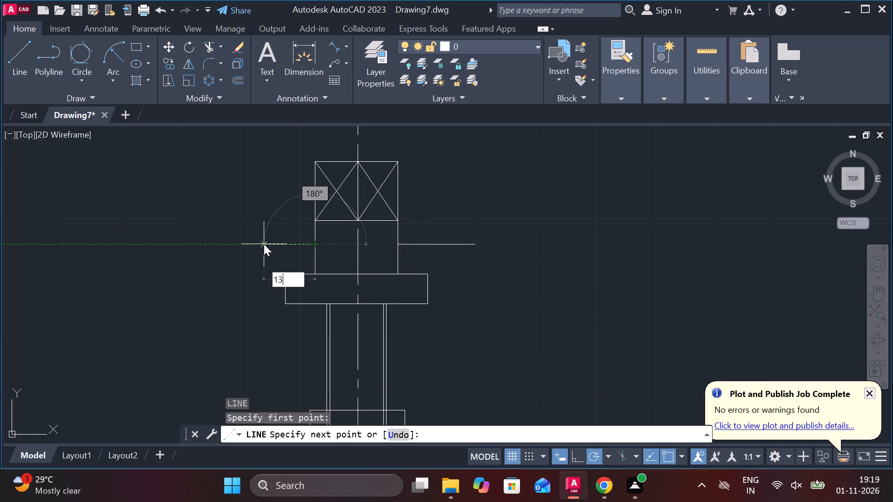
key(space)
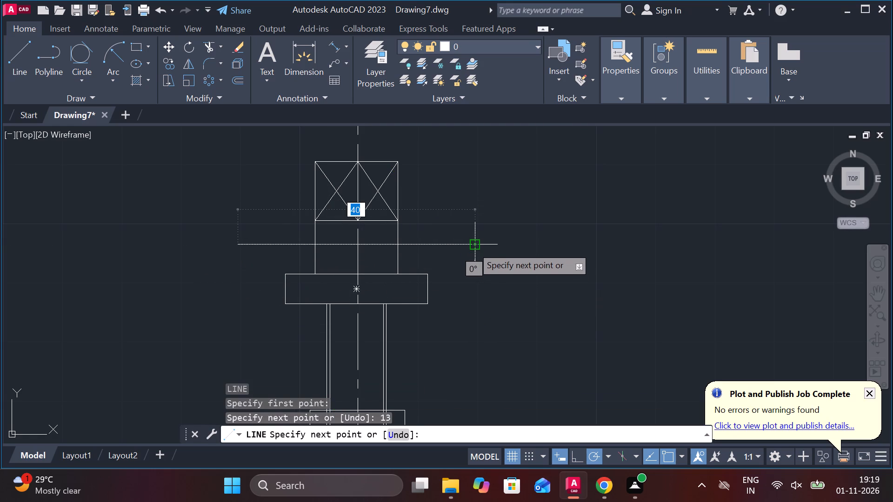
Continue the left line with a step 4 units down and 2 units further outward.
middle_drag(367, 280, 420, 267)
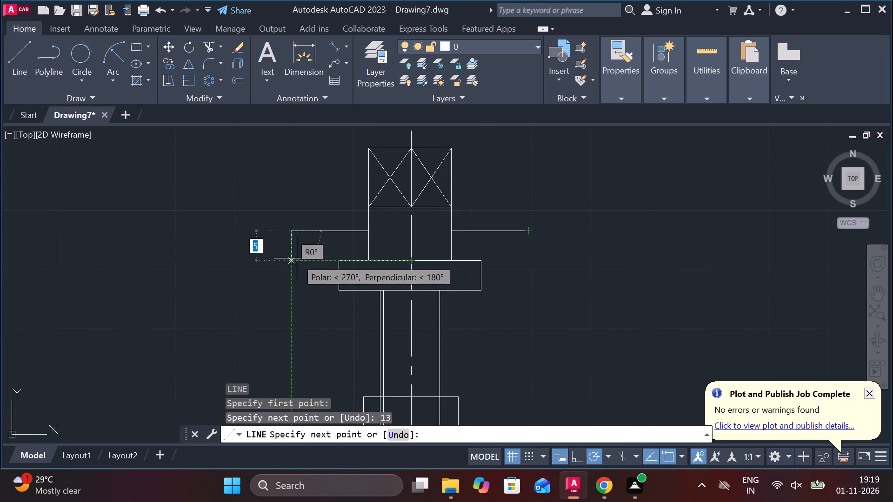
text(4)
key(space)
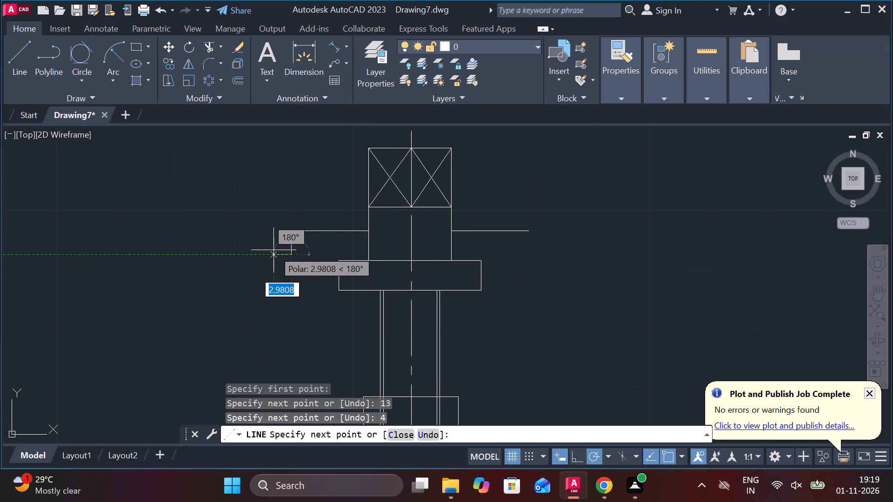
scroll(273, 250, up, 2)
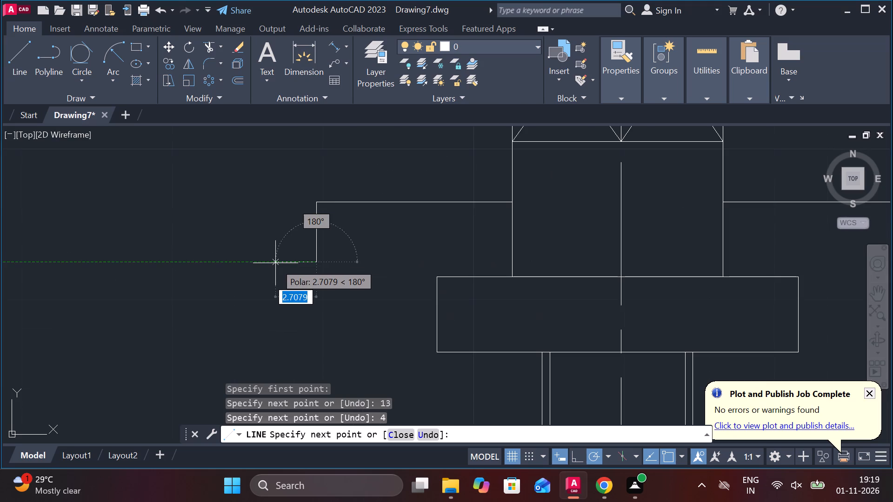
text(2)
key(space)
middle_drag(289, 310, 291, 310)
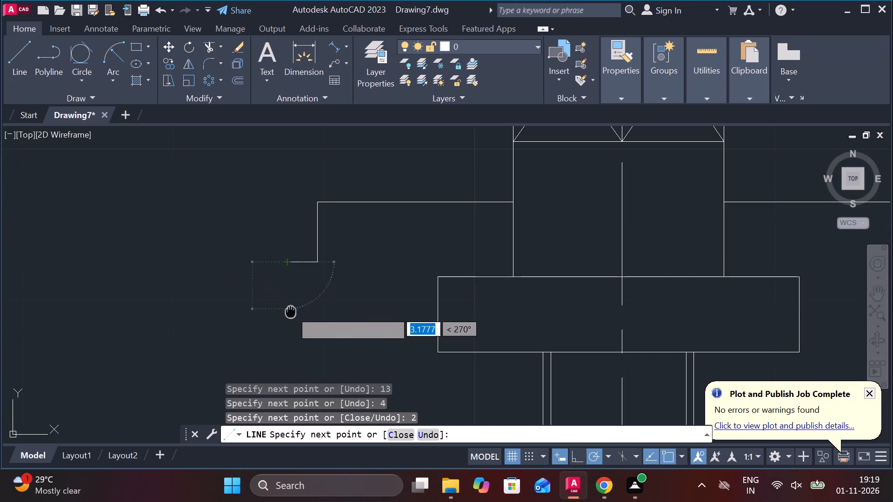
middle_drag(291, 310, 293, 302)
scroll(295, 296, down, 2)
middle_drag(303, 311, 295, 271)
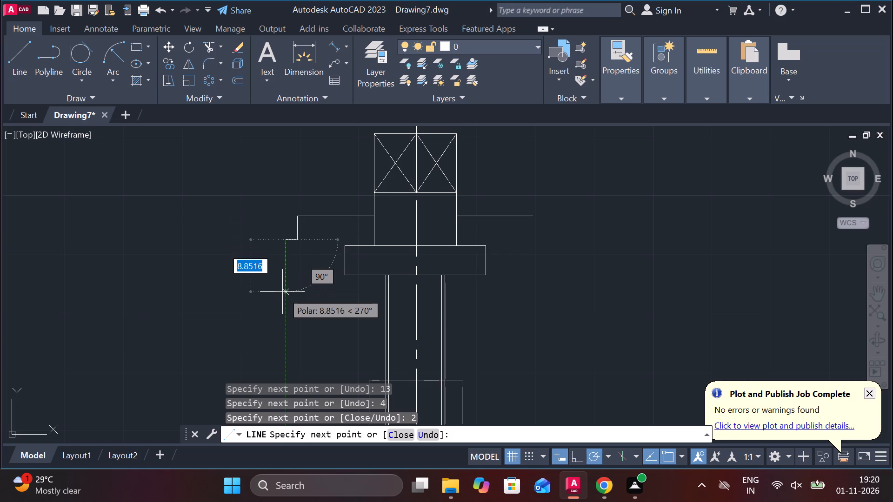
key(Escape)
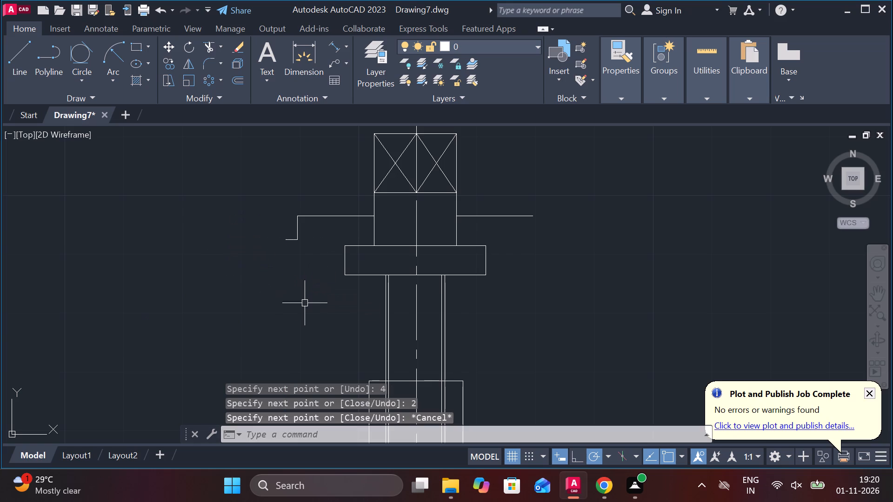
Draw a separate stepped profile in the empty space right of the view: 4 units down, 2 right and 17 down.
middle_drag(407, 281, 367, 278)
key(l)
key(Return)
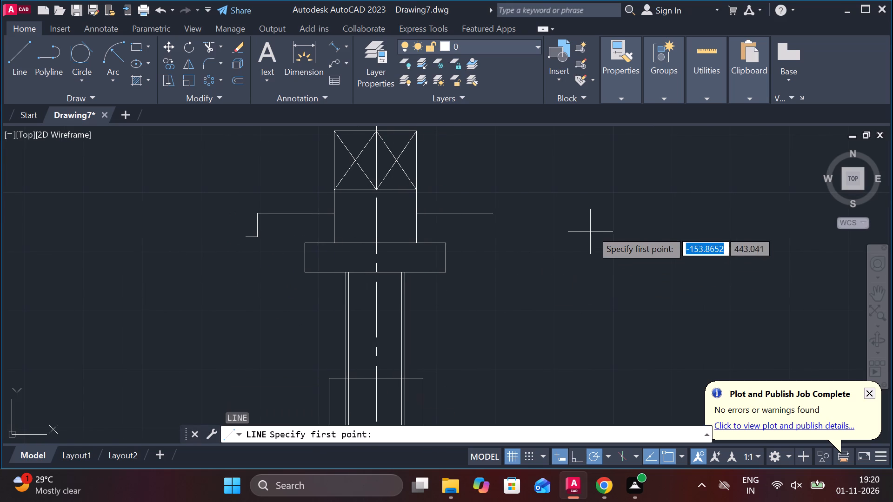
click(604, 222)
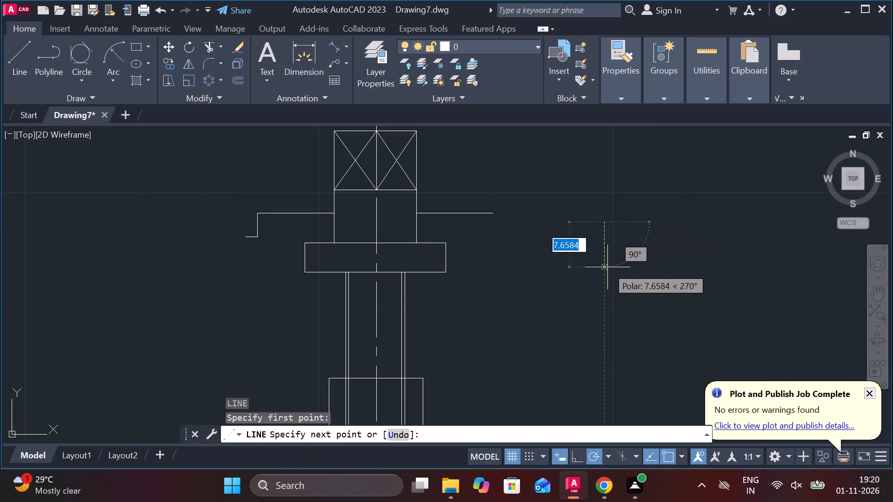
text(4)
key(space)
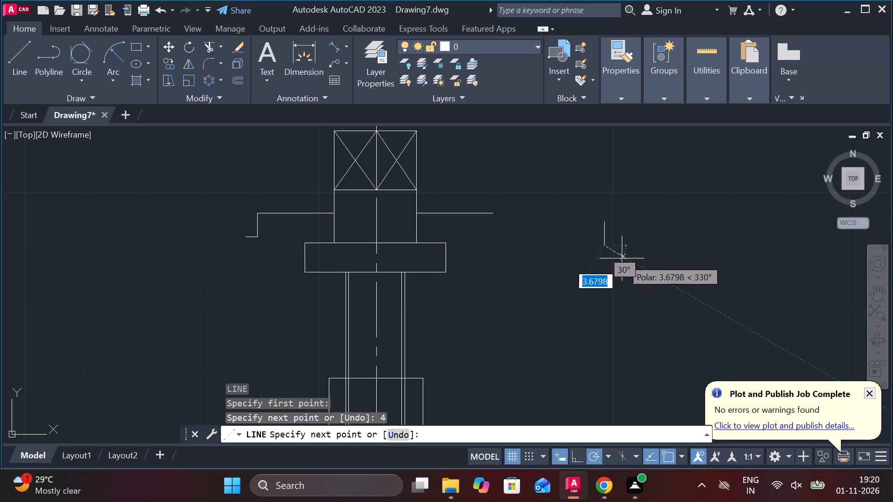
text(2)
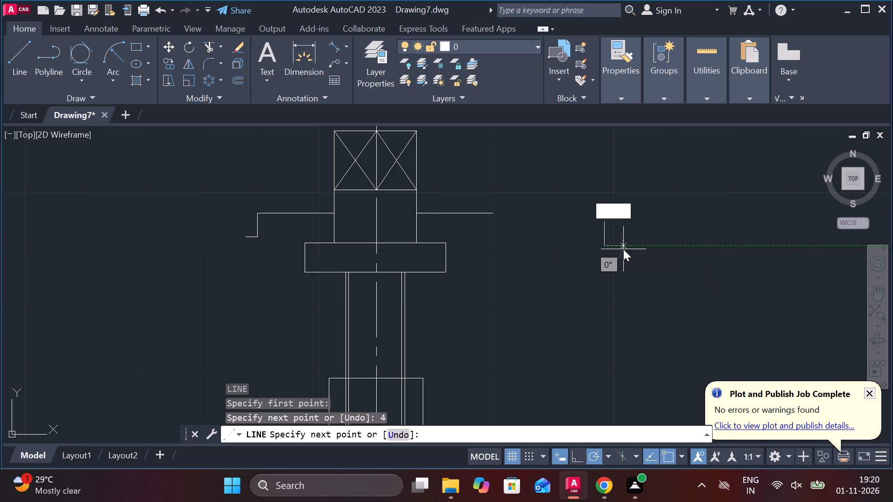
key(space)
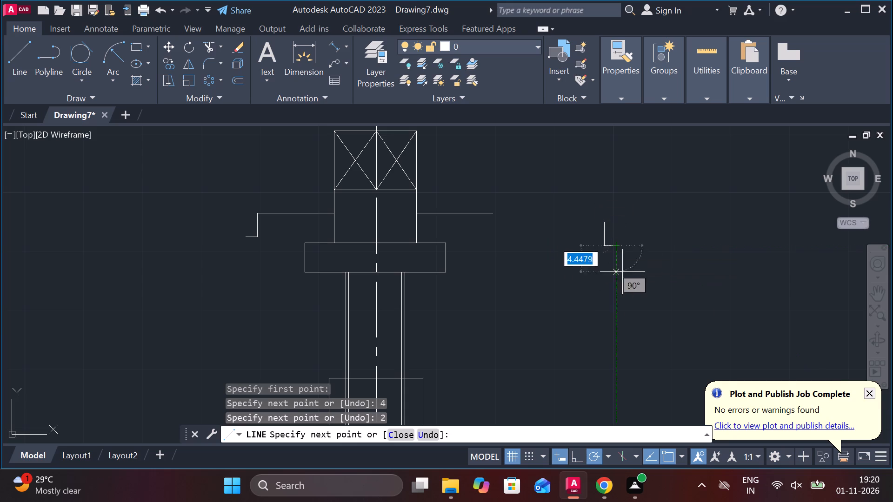
text(17)
key(space)
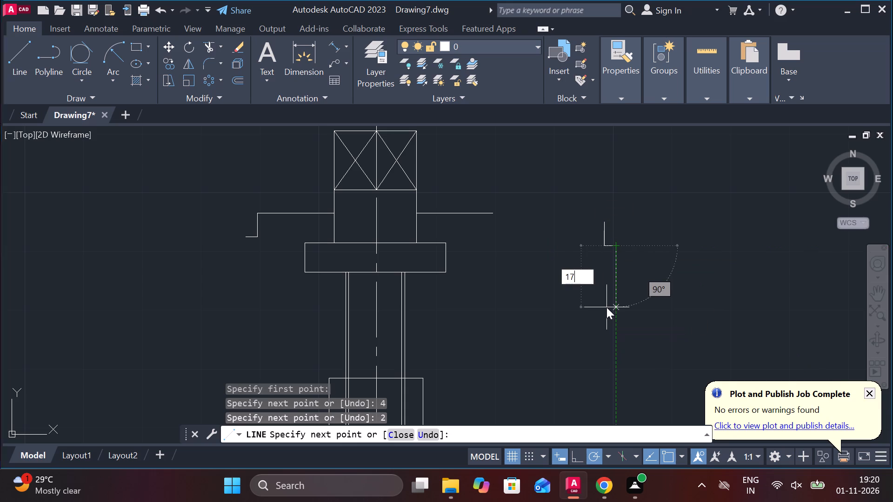
middle_drag(606, 317, 595, 274)
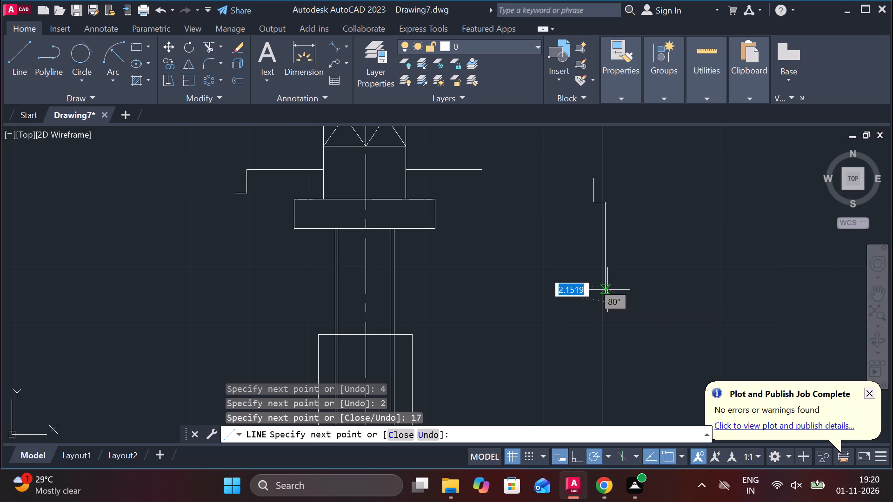
key(Escape)
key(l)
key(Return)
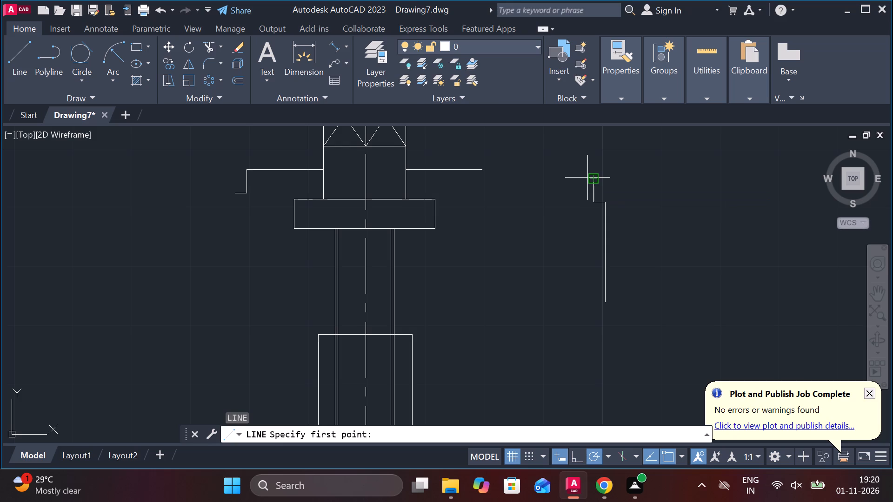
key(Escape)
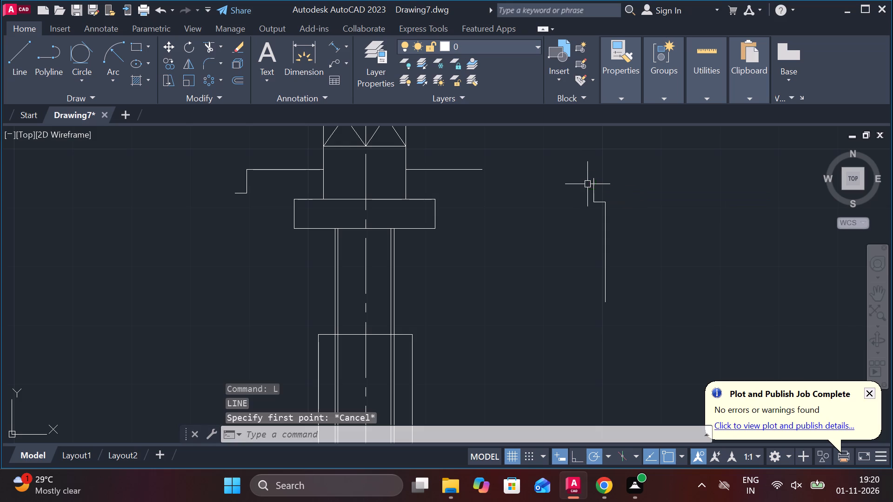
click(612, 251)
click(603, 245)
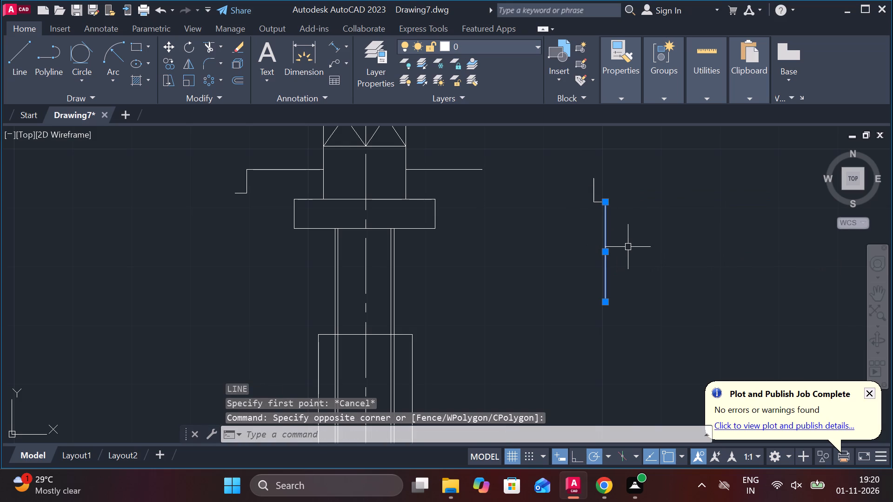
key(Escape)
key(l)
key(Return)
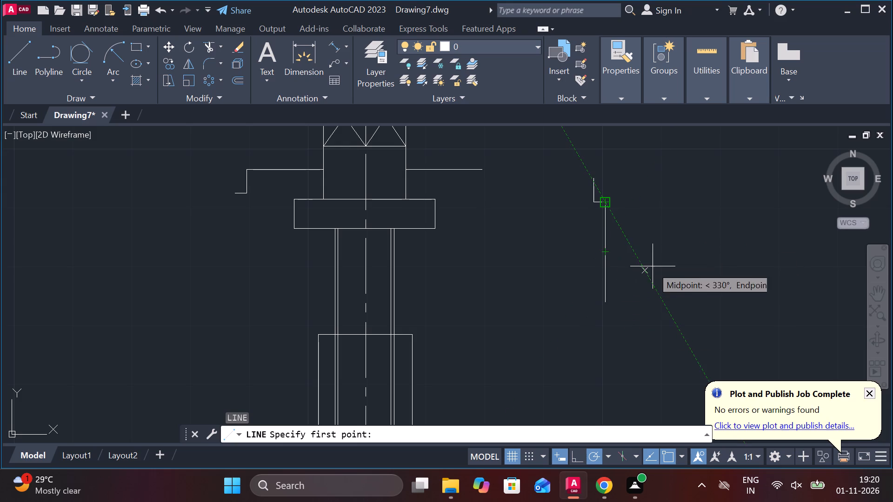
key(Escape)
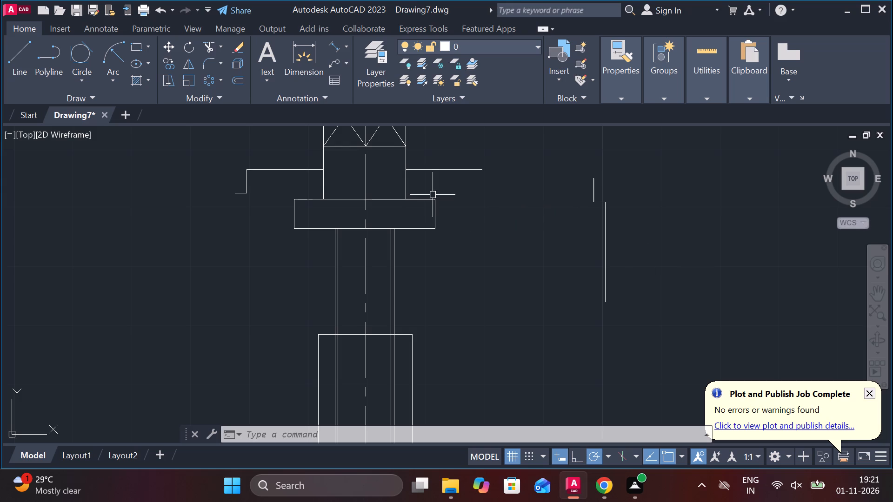
From the outer end of the left stepped line, draw the side outline 20 units down, 2 units inward and 4 units down.
middle_drag(300, 231, 322, 236)
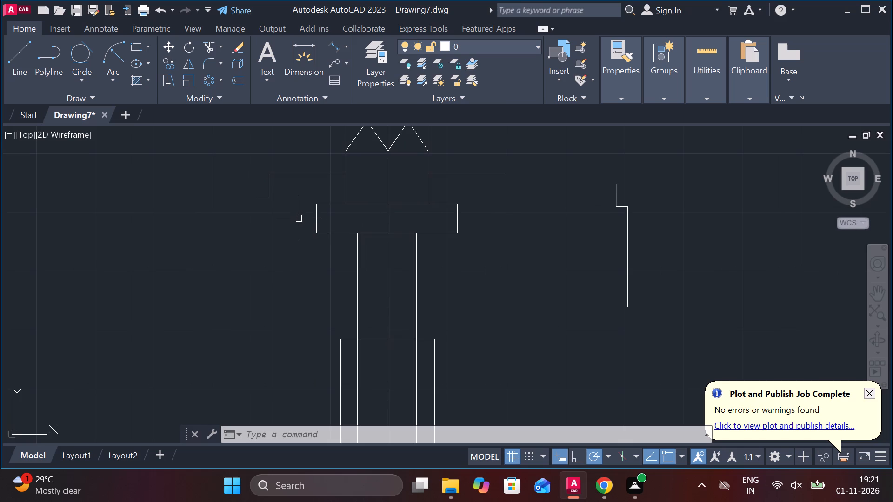
scroll(299, 218, down, 1)
key(l)
key(Return)
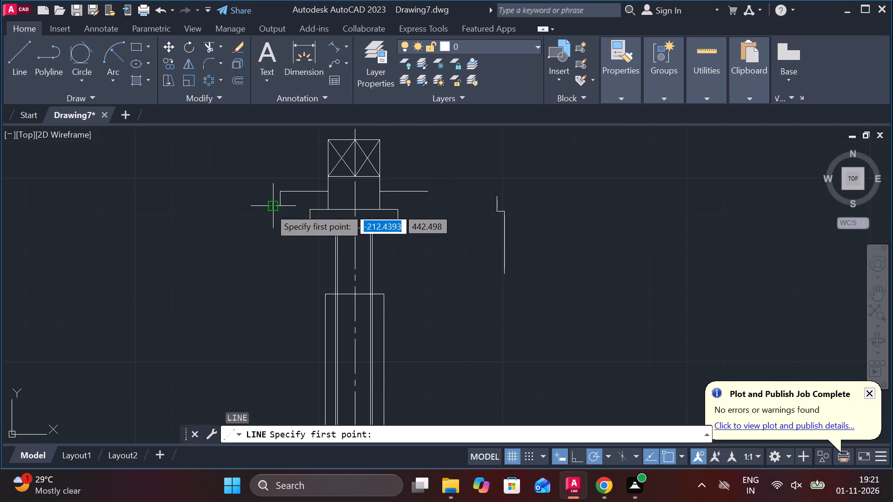
click(269, 208)
text(20)
key(Return)
scroll(280, 266, up, 1)
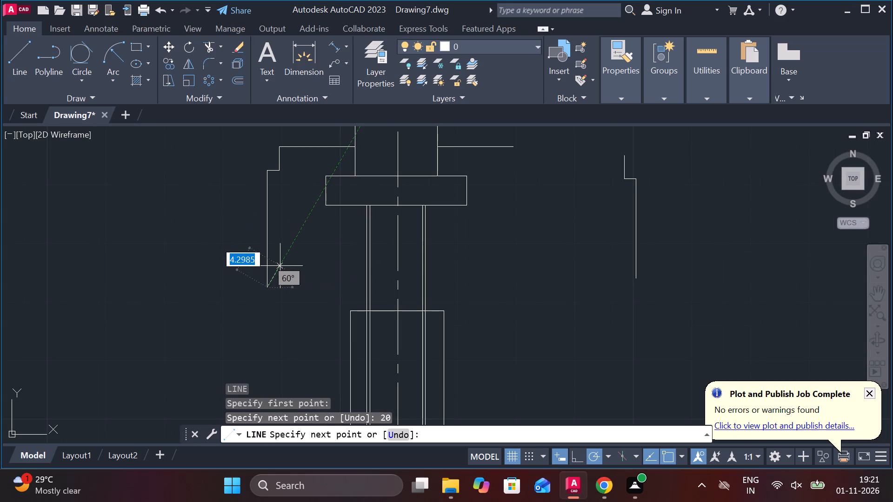
middle_click(280, 266)
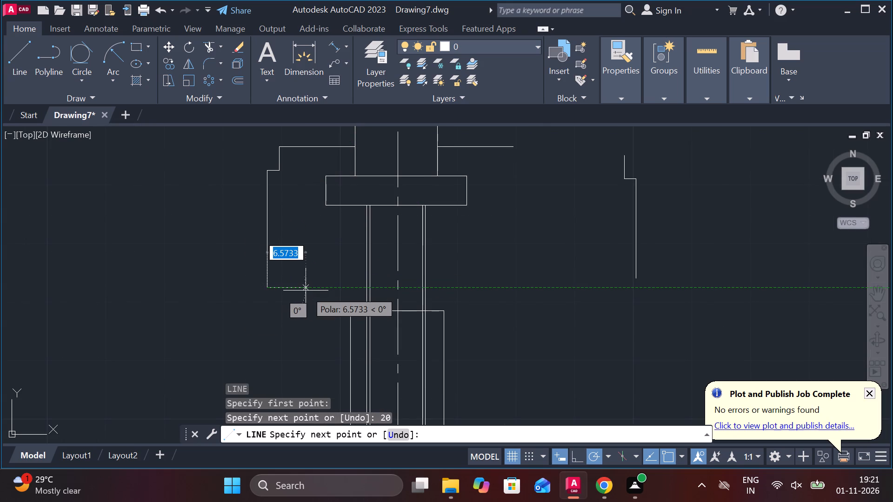
key(4)
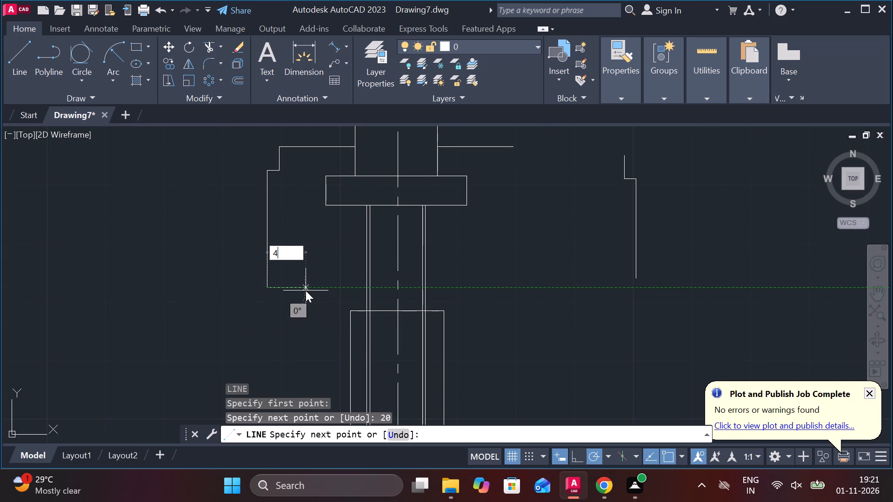
key(BackSpace)
text(2)
key(space)
middle_drag(302, 300, 314, 262)
text(4)
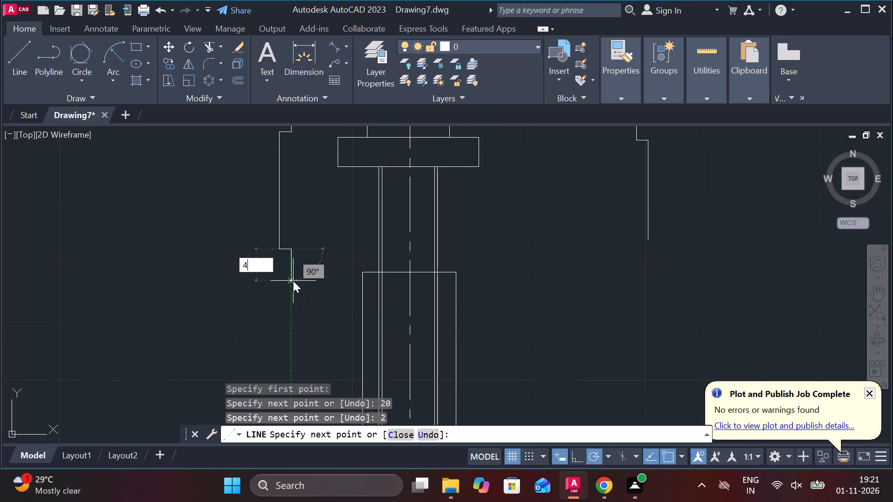
key(space)
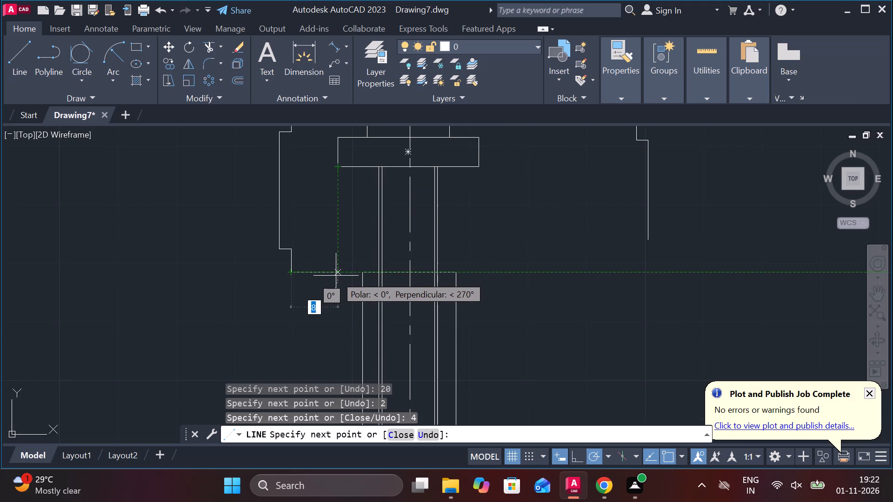
Continue the outline 8 units inward and straight up to the collar's lower left corner, ending the line there.
click(336, 276)
click(340, 177)
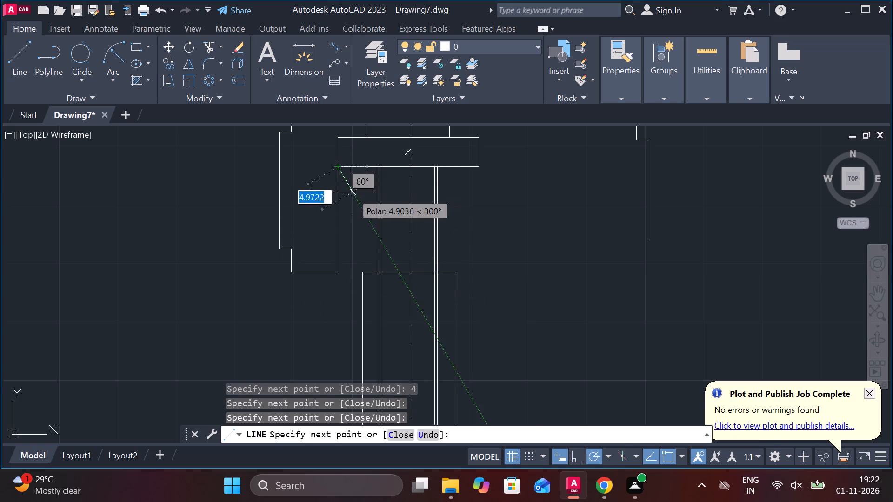
scroll(352, 195, down, 1)
key(grave)
key(Escape)
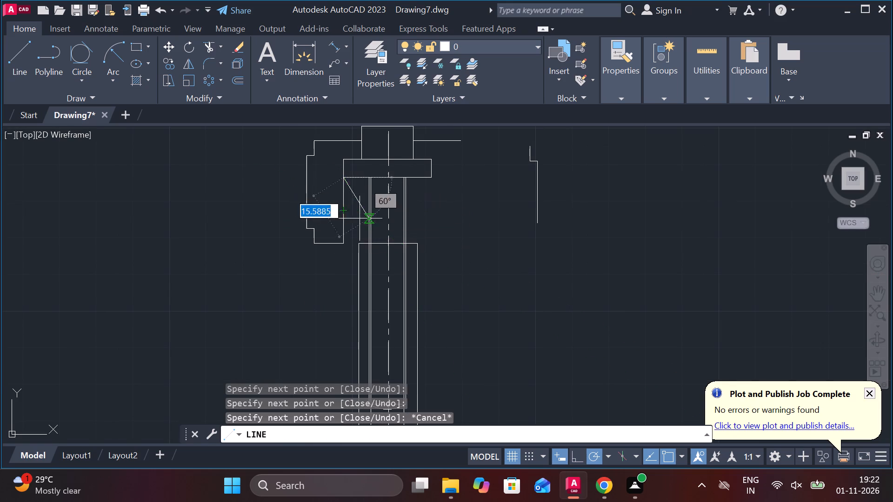
Erase the separate stepped profile standing in the empty space right of the view.
key(Escape)
scroll(464, 201, down, 1)
drag(553, 202, 535, 187)
click(486, 172)
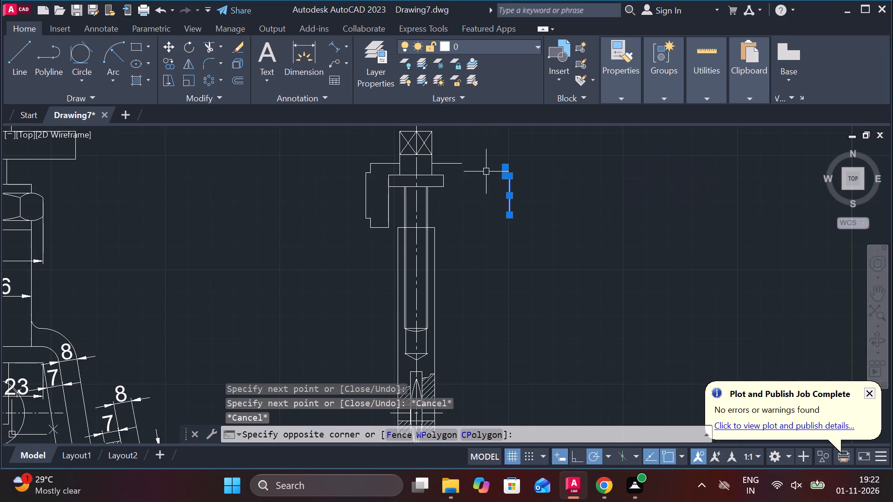
key(e)
key(space)
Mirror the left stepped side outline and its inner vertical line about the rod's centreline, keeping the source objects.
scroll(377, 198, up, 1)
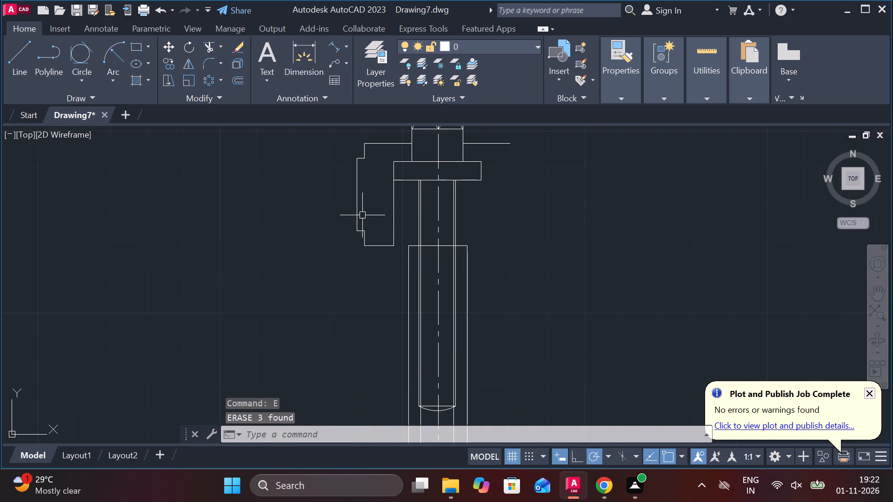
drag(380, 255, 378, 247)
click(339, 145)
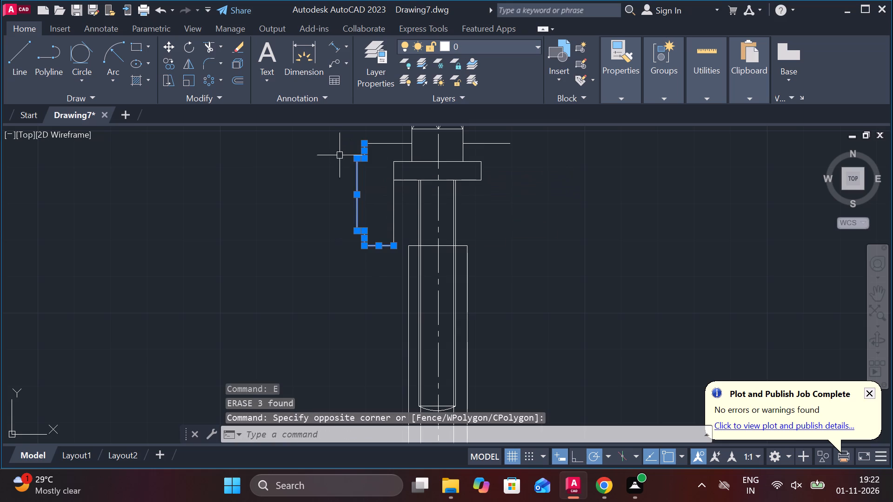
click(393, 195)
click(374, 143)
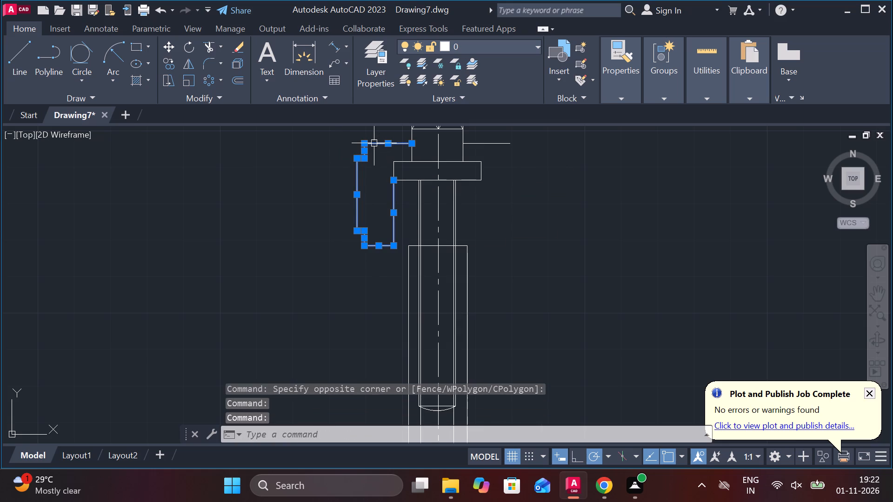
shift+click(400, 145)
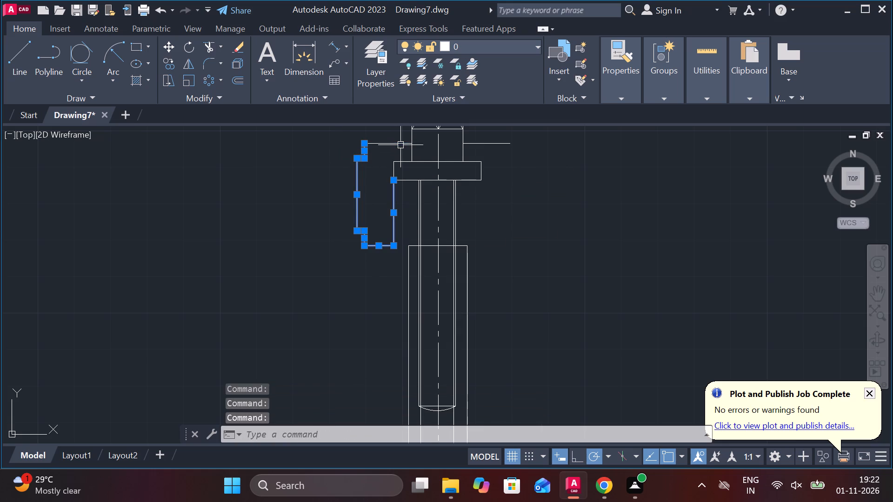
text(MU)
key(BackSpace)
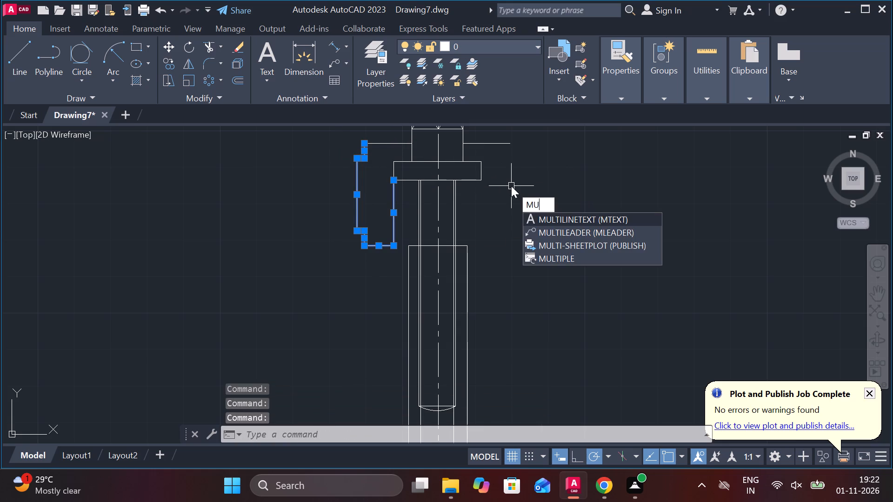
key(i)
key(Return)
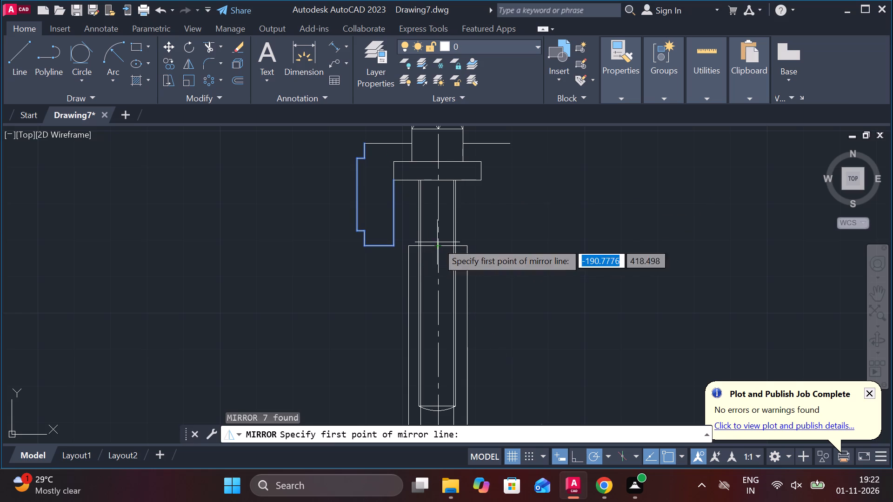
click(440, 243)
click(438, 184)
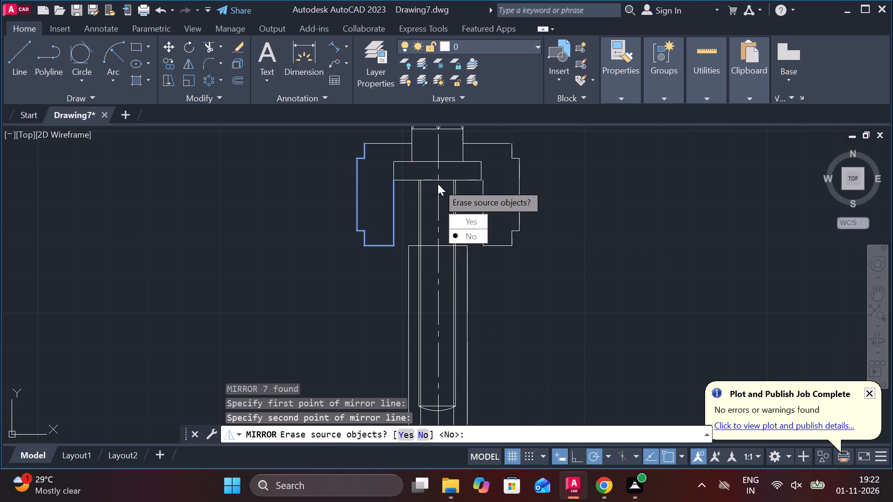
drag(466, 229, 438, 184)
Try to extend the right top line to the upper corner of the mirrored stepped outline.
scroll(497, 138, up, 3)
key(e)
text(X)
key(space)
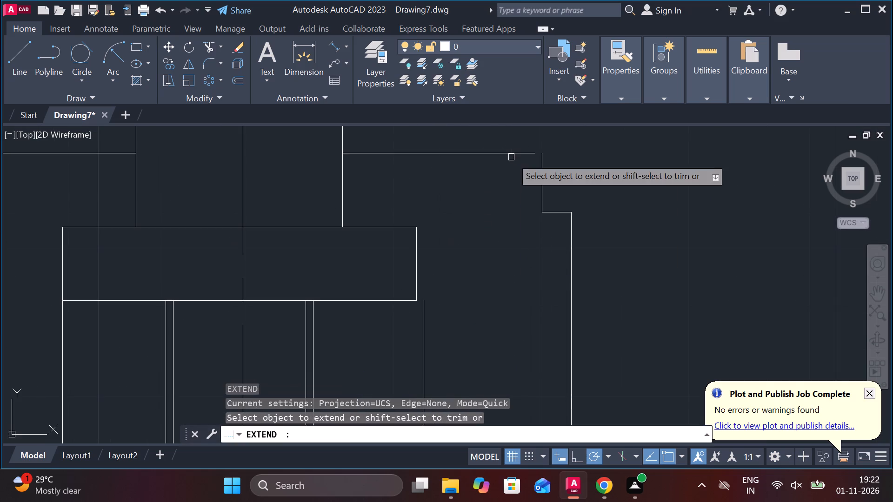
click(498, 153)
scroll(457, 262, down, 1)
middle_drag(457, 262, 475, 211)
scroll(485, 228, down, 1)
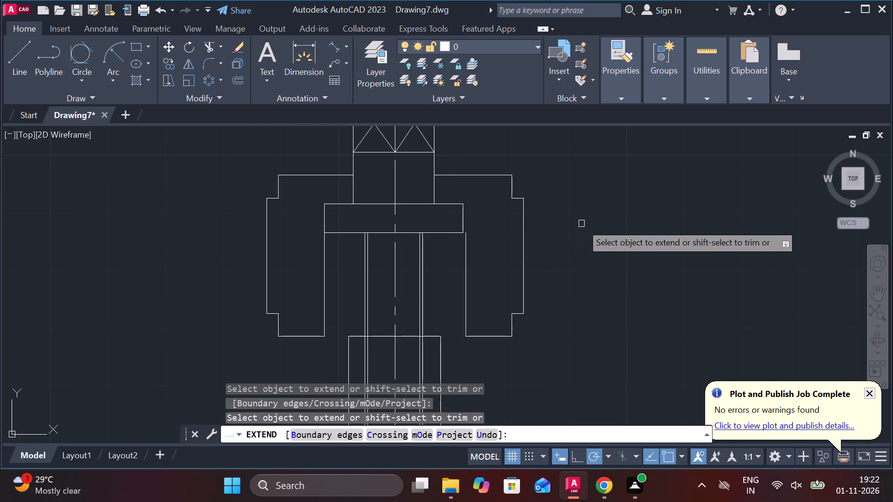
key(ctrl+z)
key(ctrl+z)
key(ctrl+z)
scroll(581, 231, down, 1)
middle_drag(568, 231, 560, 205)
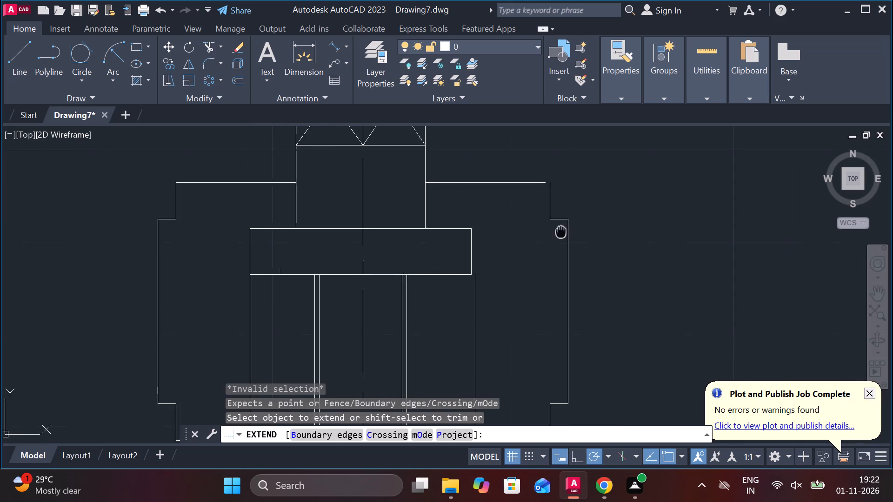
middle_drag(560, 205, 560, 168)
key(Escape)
Erase the whole mirrored outline on the collar's right side together with the right top line.
drag(598, 340, 588, 337)
click(460, 264)
text(E)
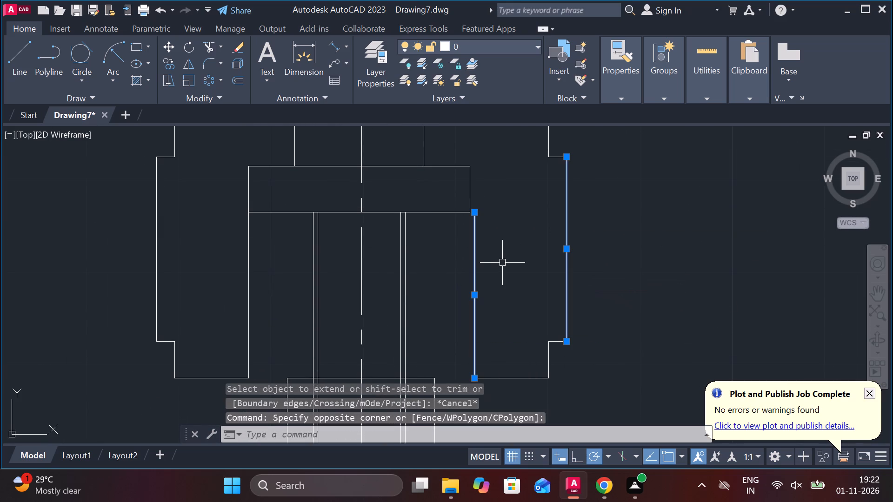
key(space)
middle_drag(504, 253, 512, 297)
scroll(533, 301, down, 2)
drag(550, 378, 547, 376)
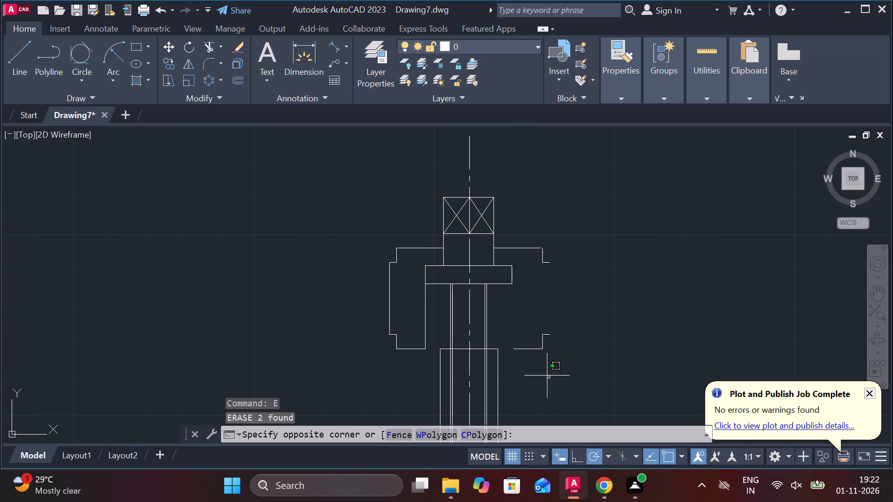
drag(547, 376, 540, 356)
click(518, 312)
drag(566, 282, 566, 277)
click(527, 223)
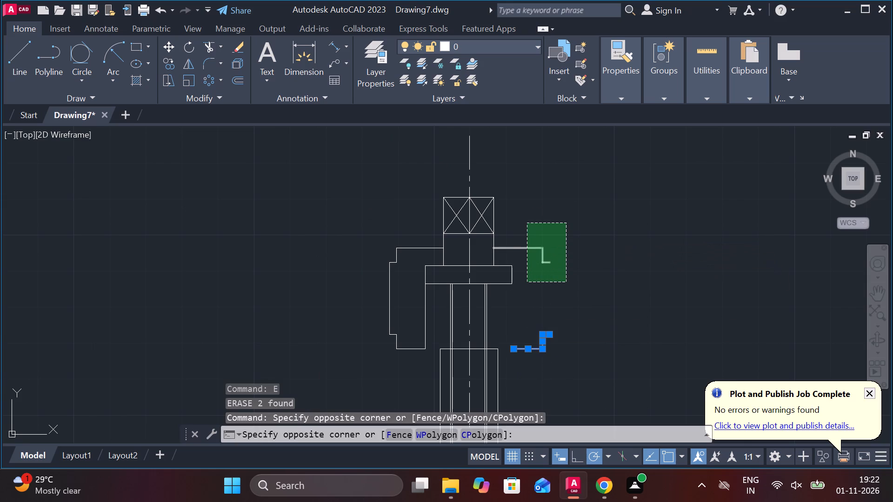
text(E)
key(space)
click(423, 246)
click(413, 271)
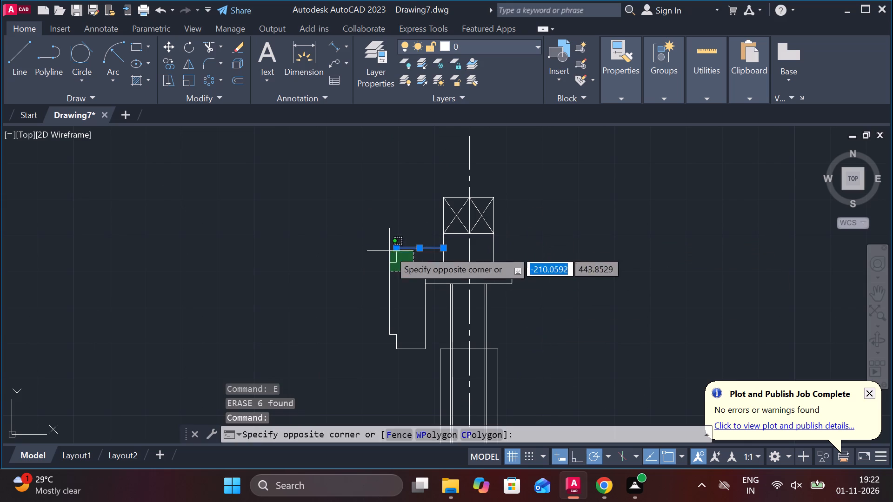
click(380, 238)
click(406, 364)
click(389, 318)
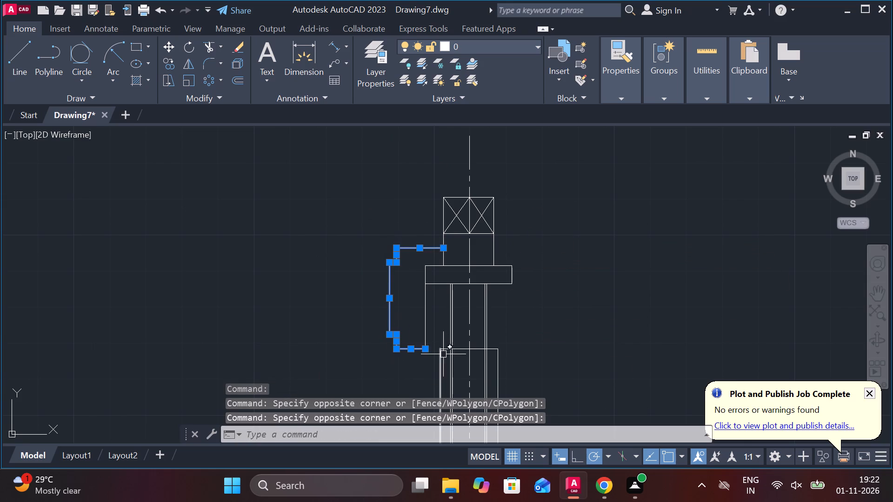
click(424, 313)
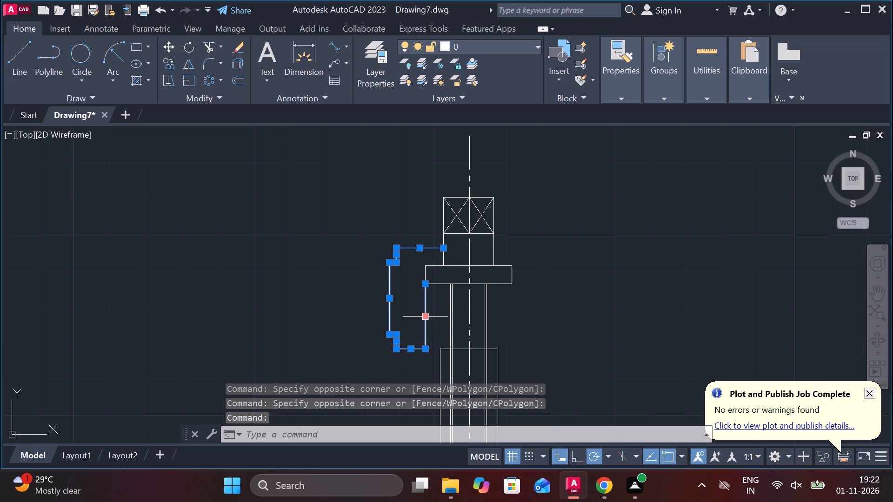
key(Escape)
Erase the left outline's inner vertical line running up to the collar's lower left corner.
click(424, 313)
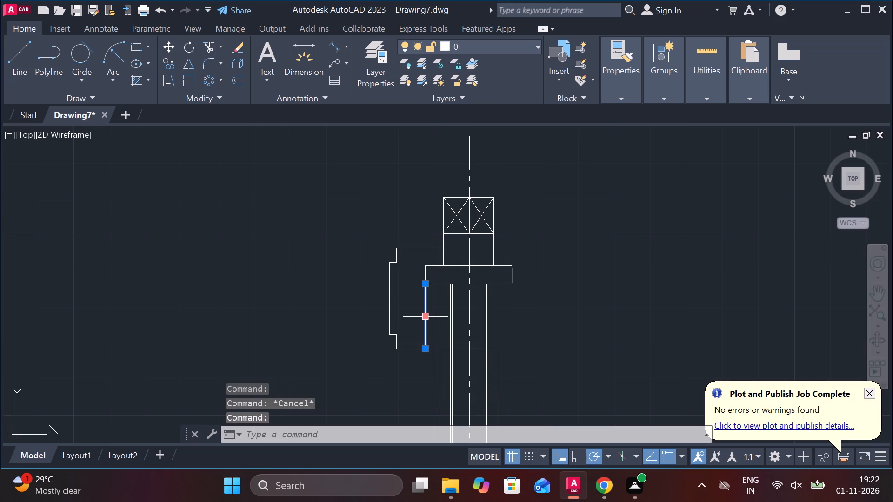
text(E)
key(space)
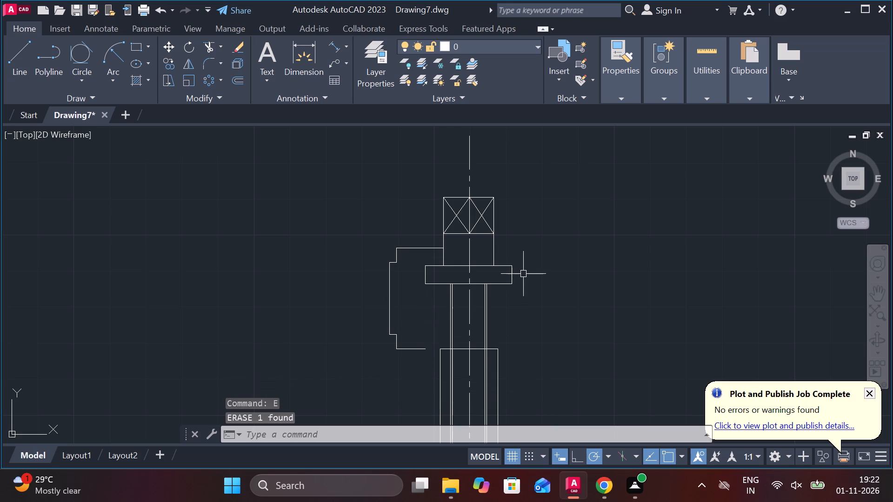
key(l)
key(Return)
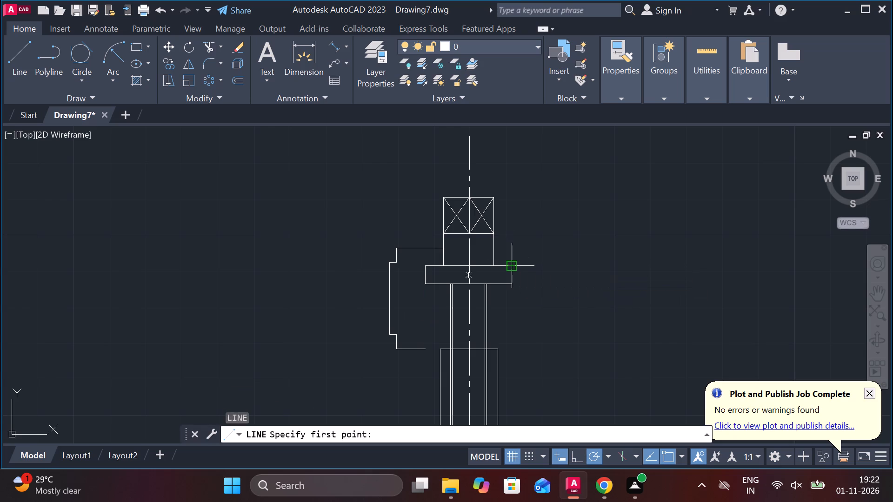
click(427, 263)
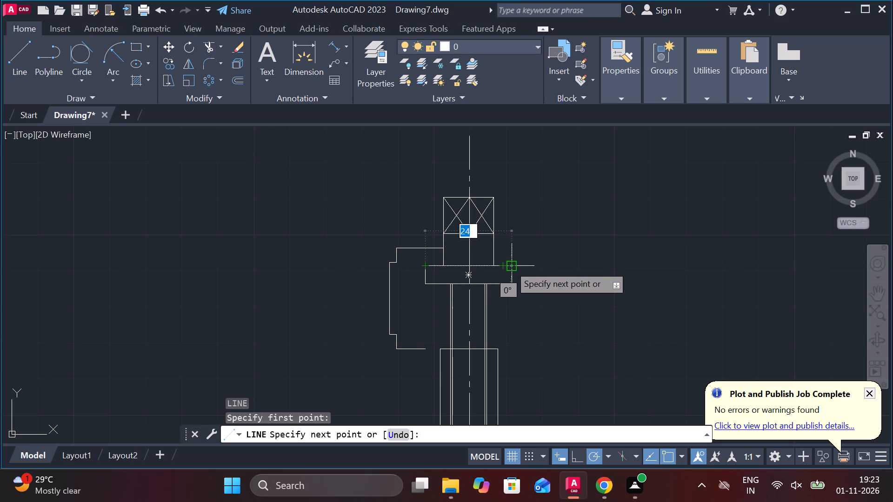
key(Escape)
Draw a line from the collar's upper right corner 3 units outward and about 8.5 units straight down.
key(l)
key(Return)
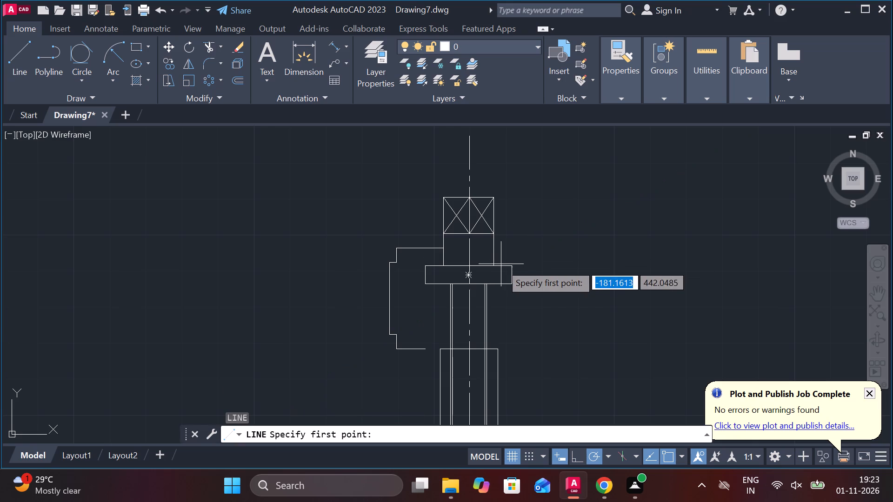
click(513, 265)
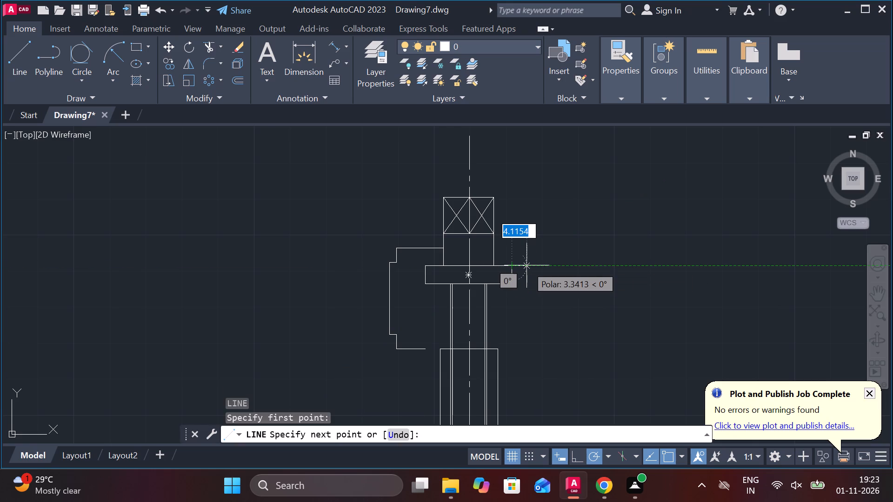
text(3)
key(space)
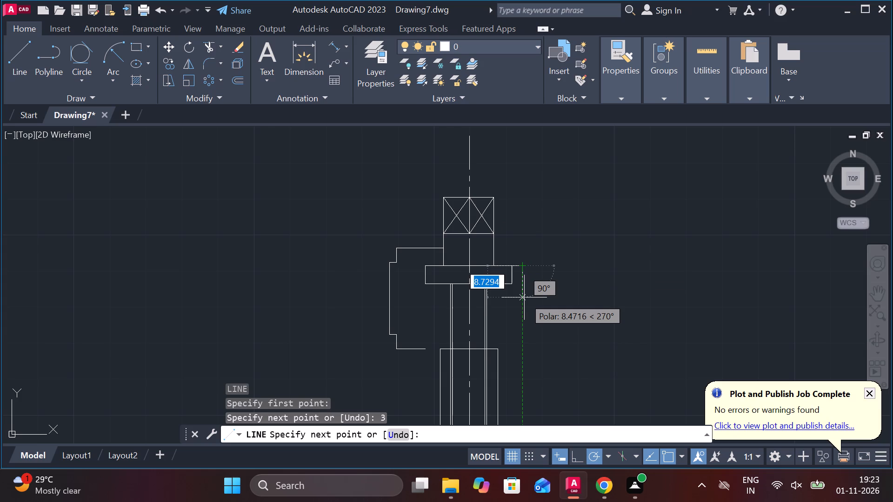
key(Escape)
Draw a line from the collar's upper left corner 3 units outward and straight down to the left outline's bottom edge.
key(l)
key(Return)
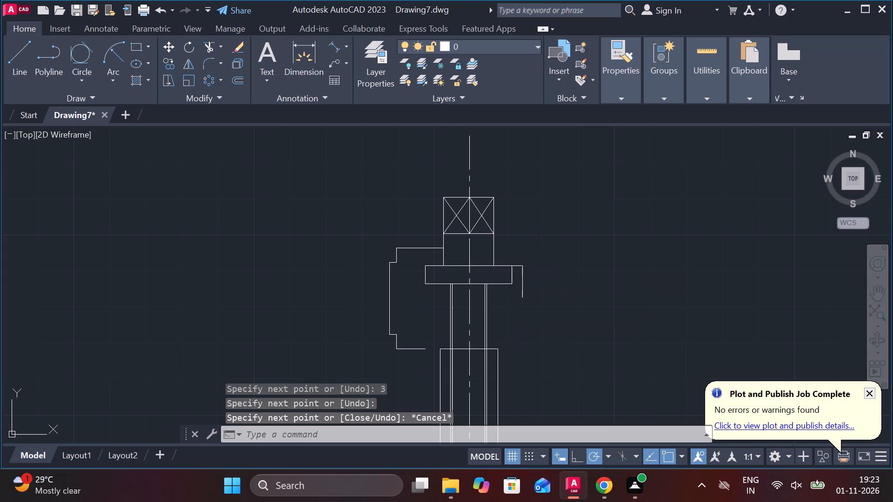
click(424, 267)
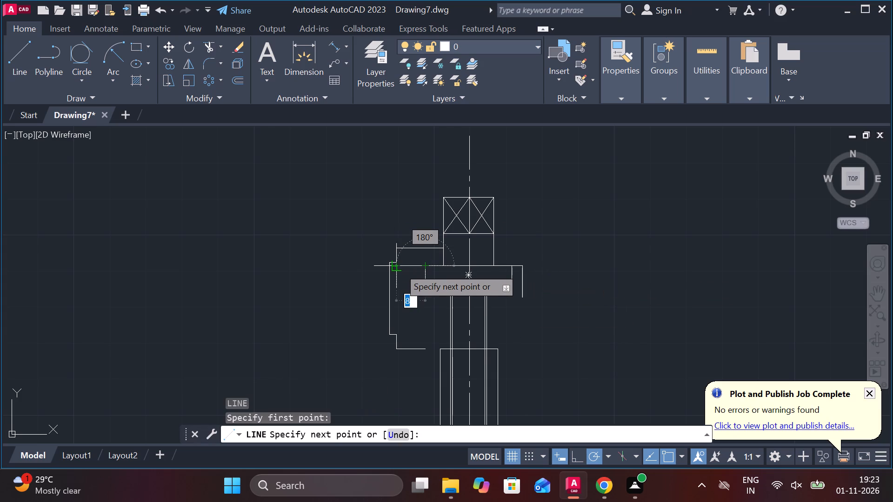
text(3)
key(space)
click(416, 357)
key(Escape)
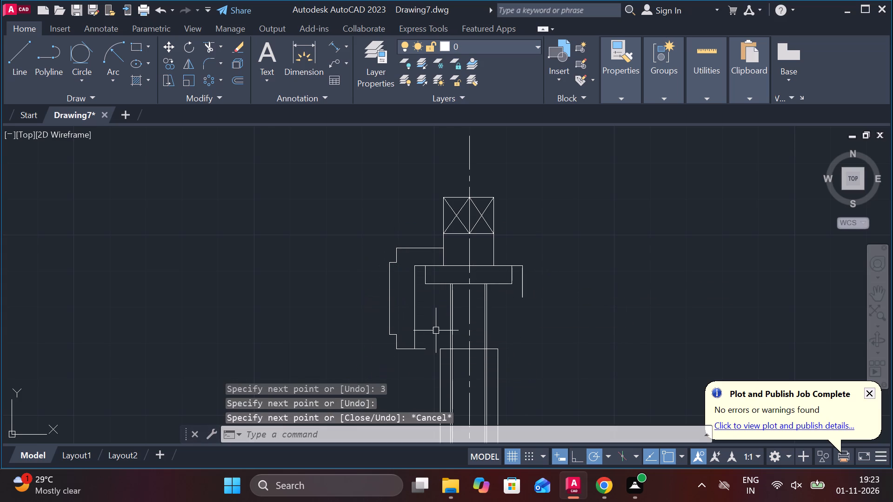
Trim the piece of the left outline's bottom edge that projects inward past the new vertical line.
text(TR)
key(space)
click(425, 352)
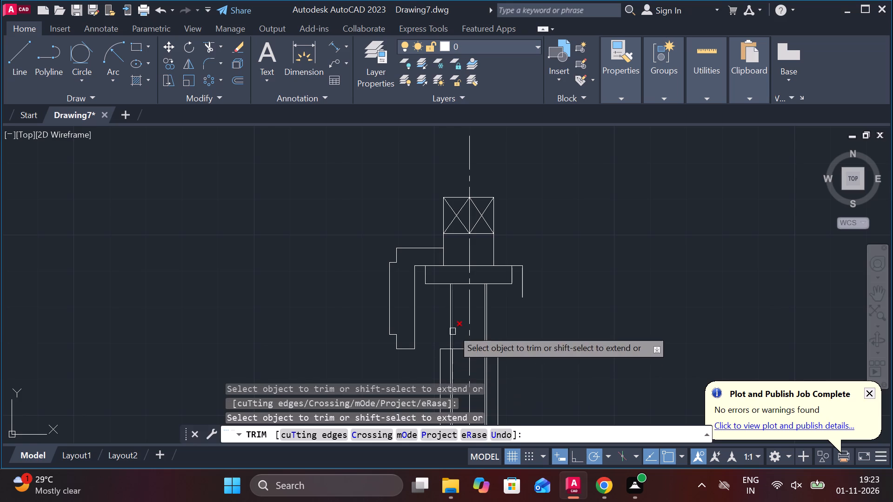
key(Escape)
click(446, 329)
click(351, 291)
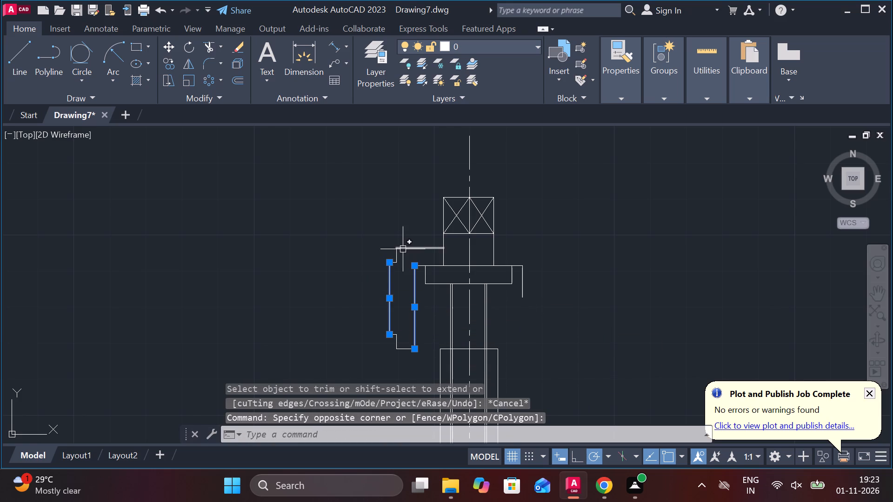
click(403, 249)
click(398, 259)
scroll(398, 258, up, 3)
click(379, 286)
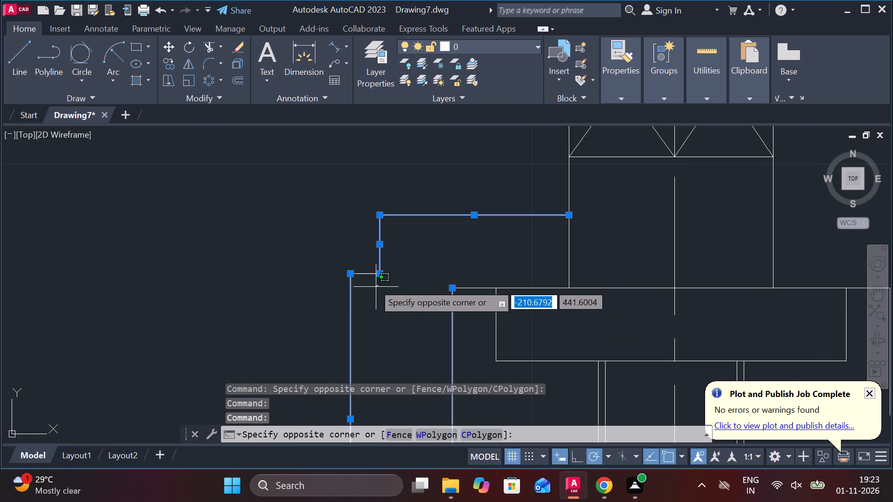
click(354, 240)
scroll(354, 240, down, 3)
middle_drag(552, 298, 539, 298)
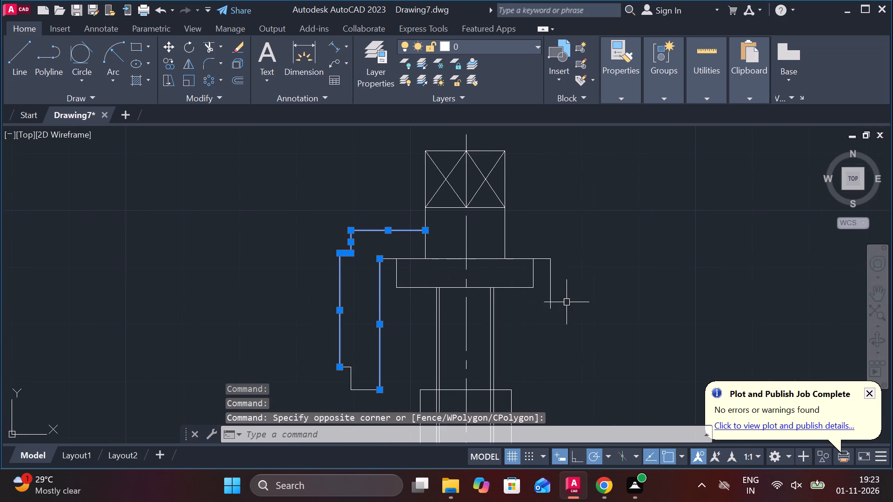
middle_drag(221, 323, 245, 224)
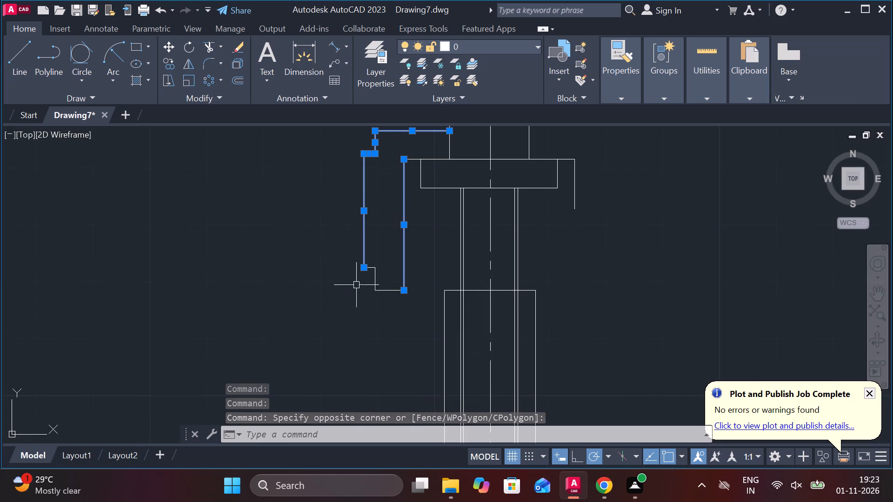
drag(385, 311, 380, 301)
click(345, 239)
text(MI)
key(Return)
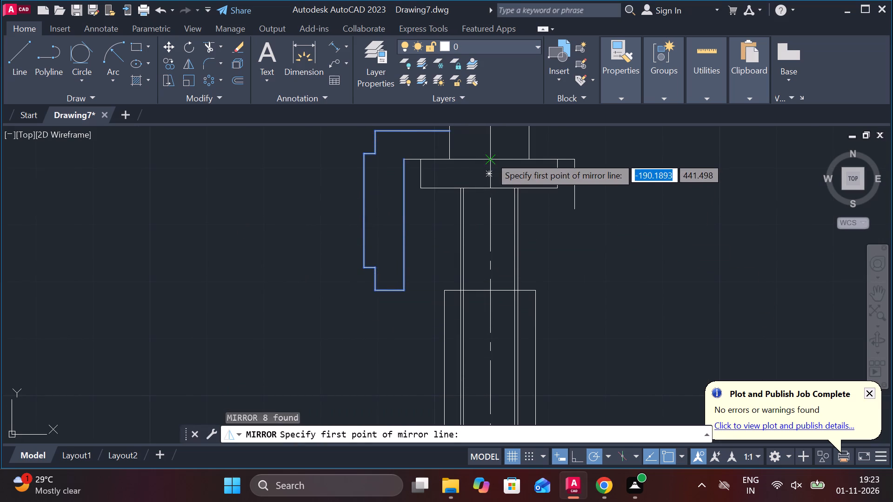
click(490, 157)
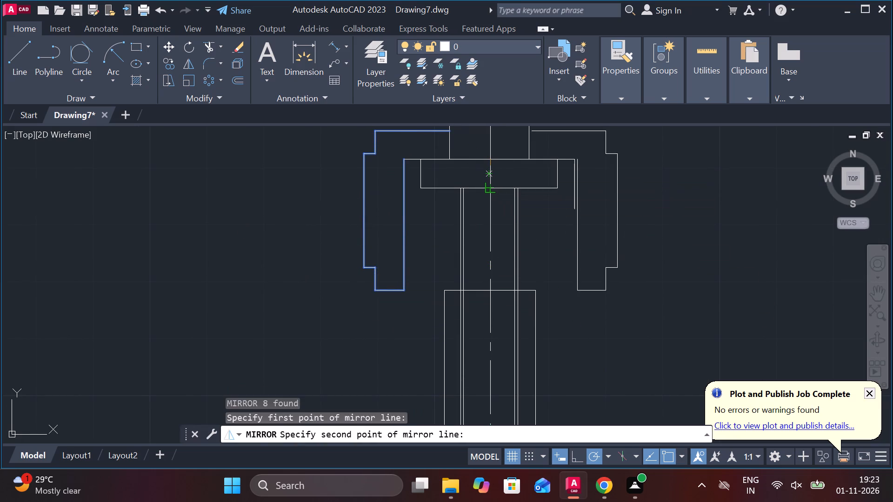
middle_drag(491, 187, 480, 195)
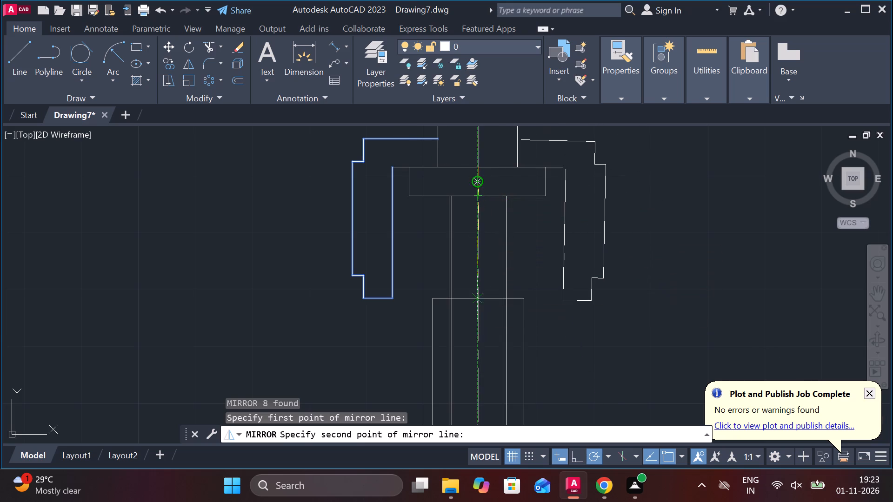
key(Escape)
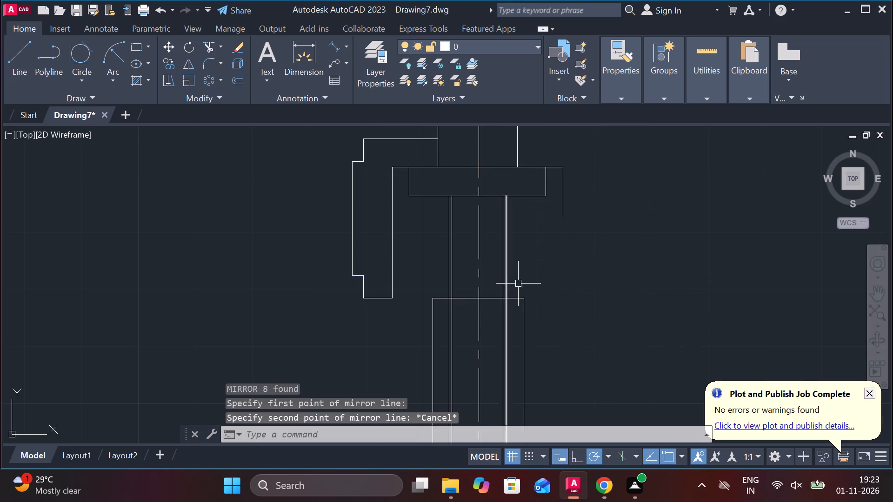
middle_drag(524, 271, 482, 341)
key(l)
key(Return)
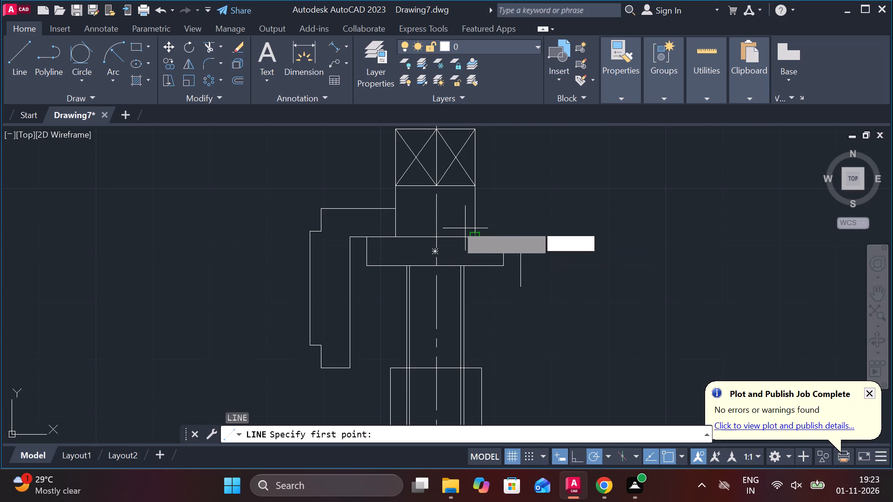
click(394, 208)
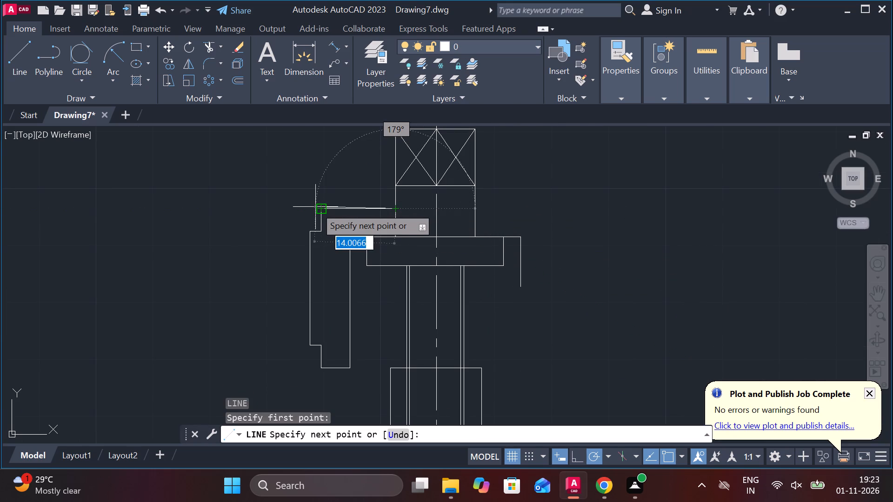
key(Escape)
Draw the right outline from the neck's right edge, level with the left outline's top: 13 outward, 4 down, 2 outward, 20 down.
key(space)
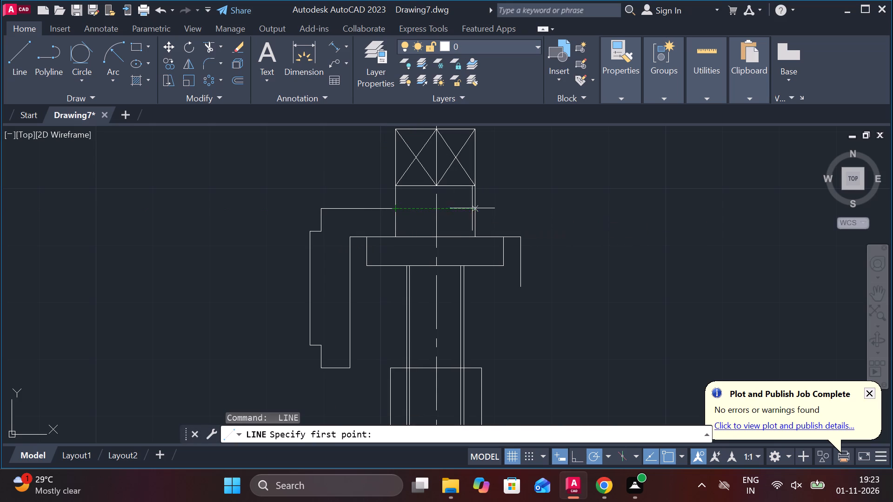
click(472, 208)
text(13)
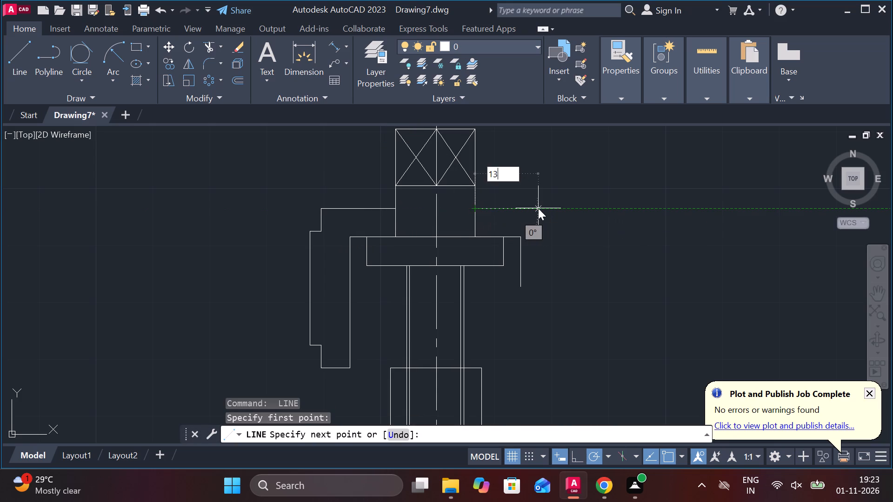
key(space)
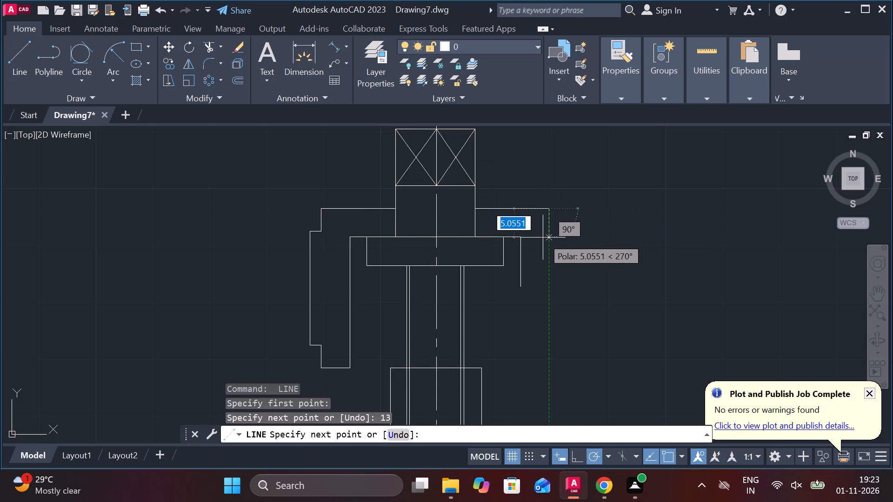
text(4)
key(space)
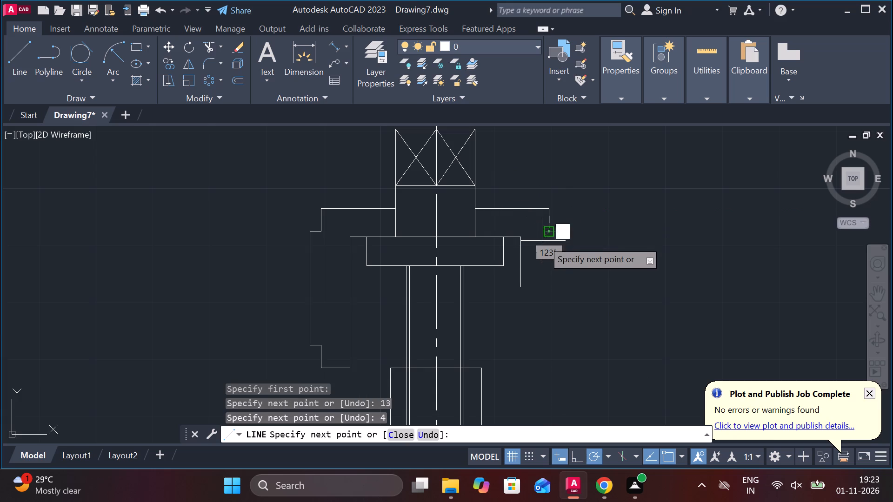
text(2)
key(space)
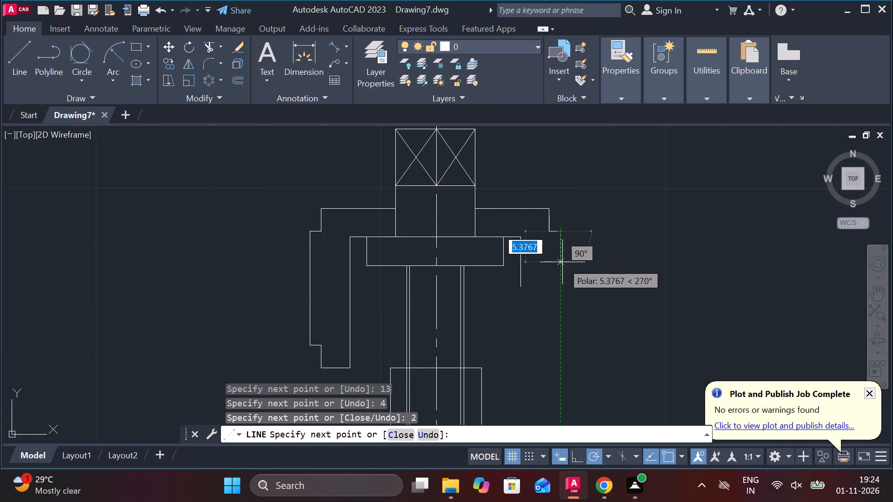
text(20)
key(Return)
Continue the right outline 2 inward and 4 down, then close it inward and up to the lower end of the inner vertical line.
middle_drag(562, 303, 562, 280)
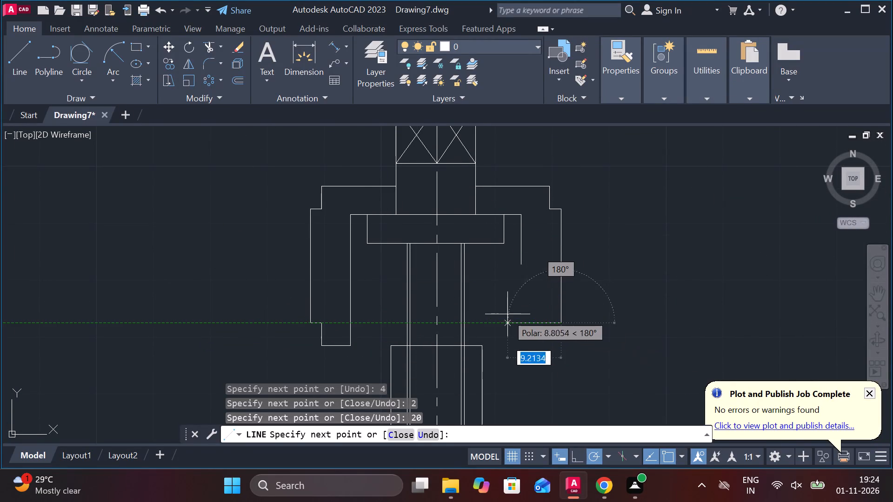
text(2)
key(space)
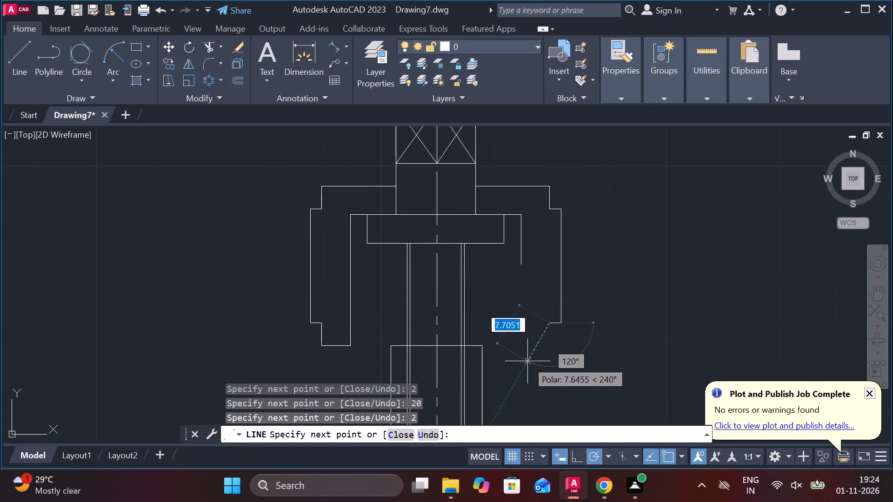
text(4)
key(space)
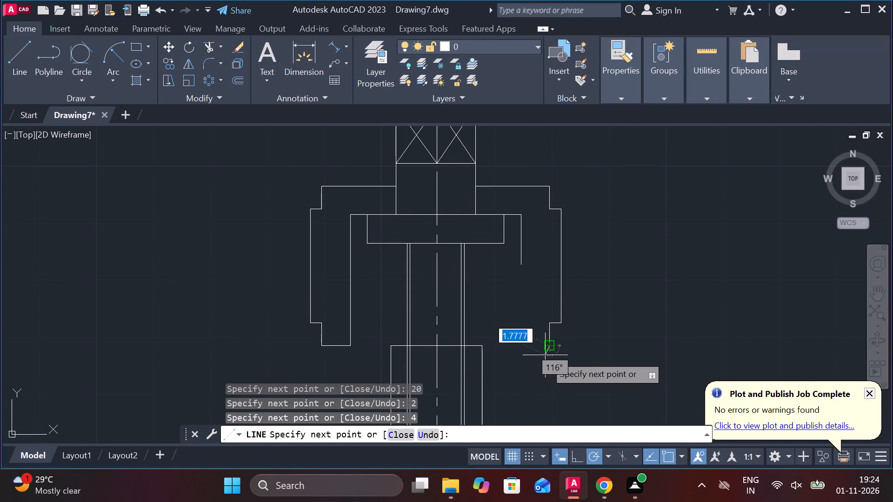
middle_drag(545, 355, 545, 337)
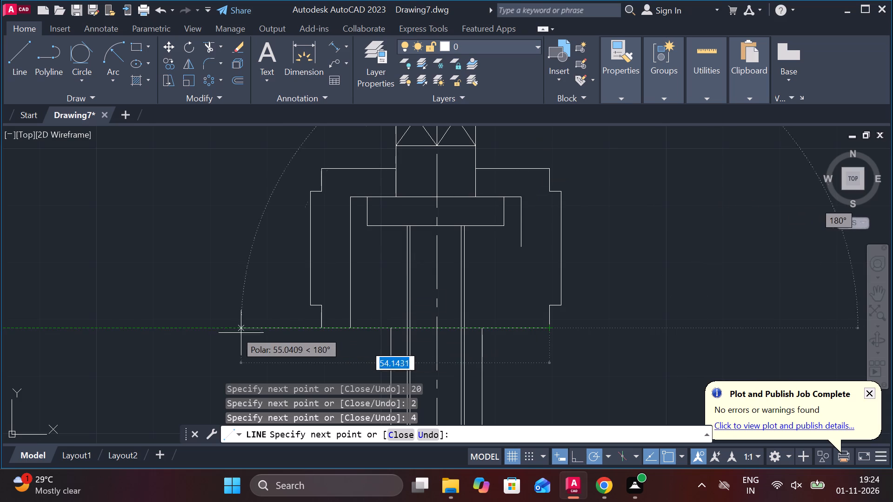
click(523, 332)
click(519, 244)
key(Escape)
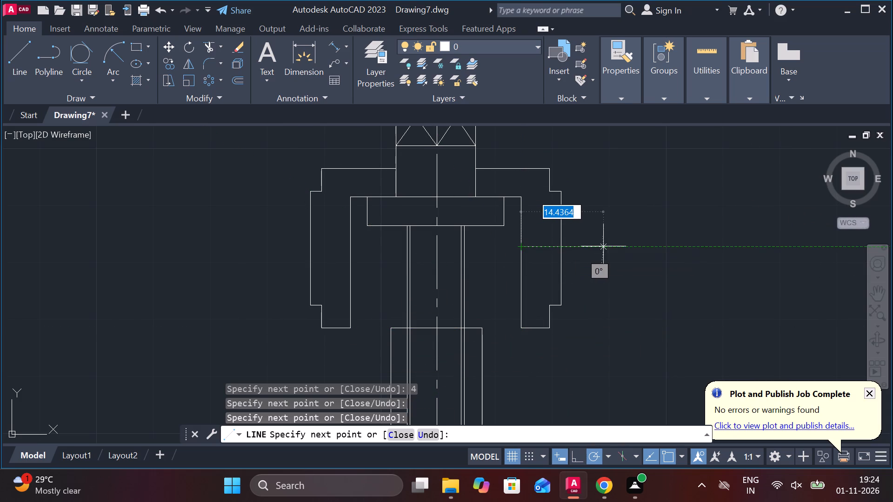
Check the stepped outline's overall, inner and bottom-end widths with linear dimensions without placing any.
scroll(569, 304, down, 2)
middle_drag(568, 312, 550, 238)
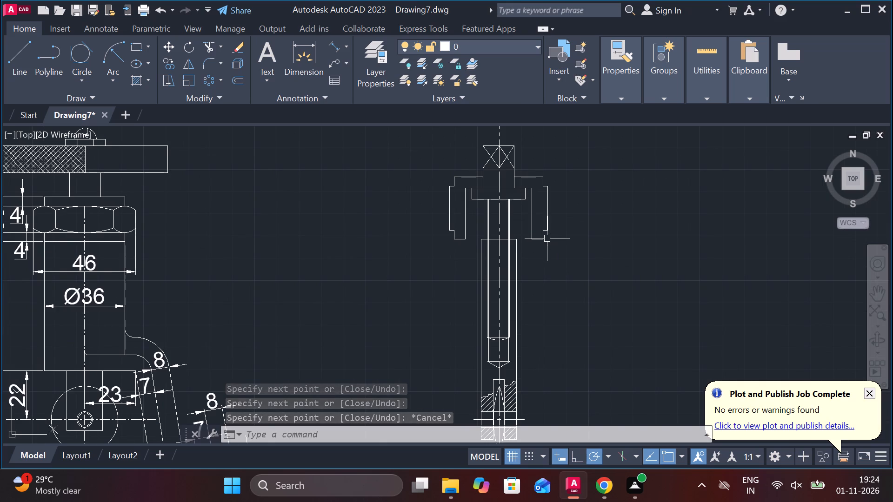
click(342, 46)
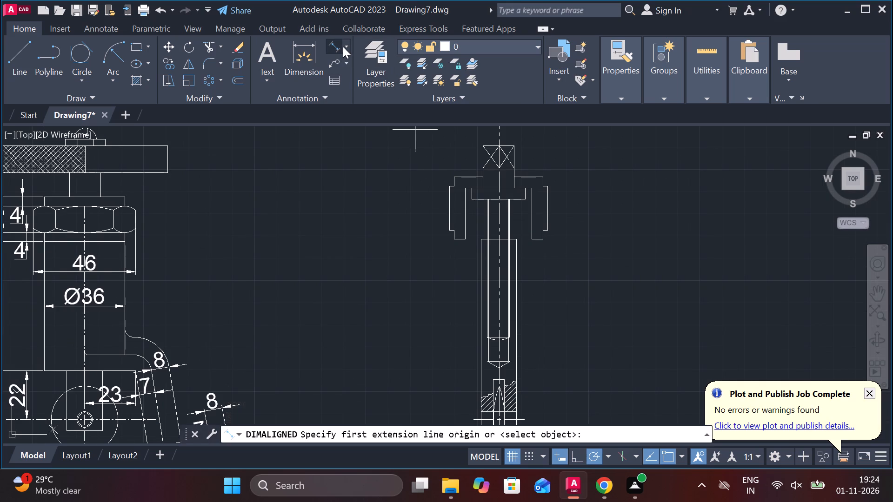
click(348, 46)
click(364, 75)
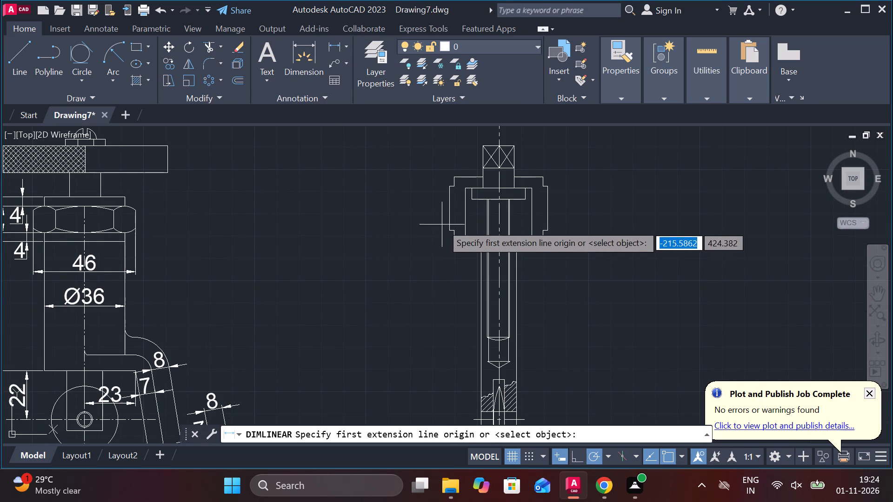
click(449, 213)
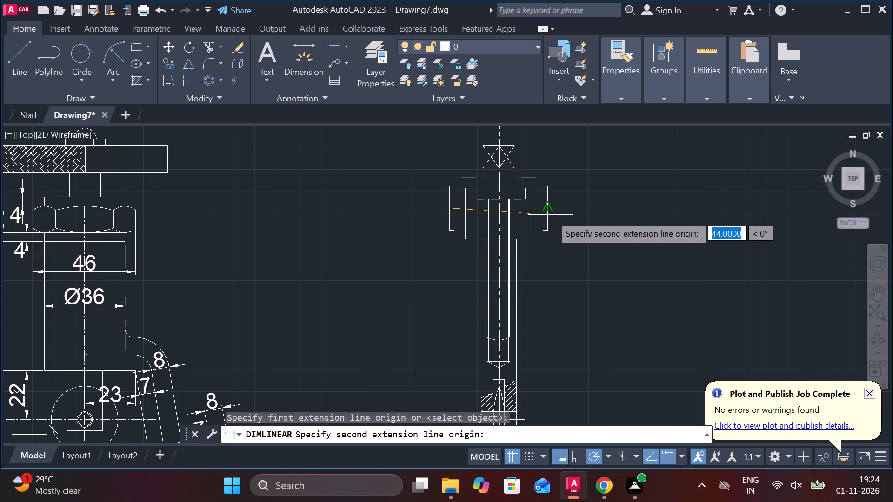
scroll(552, 215, up, 1)
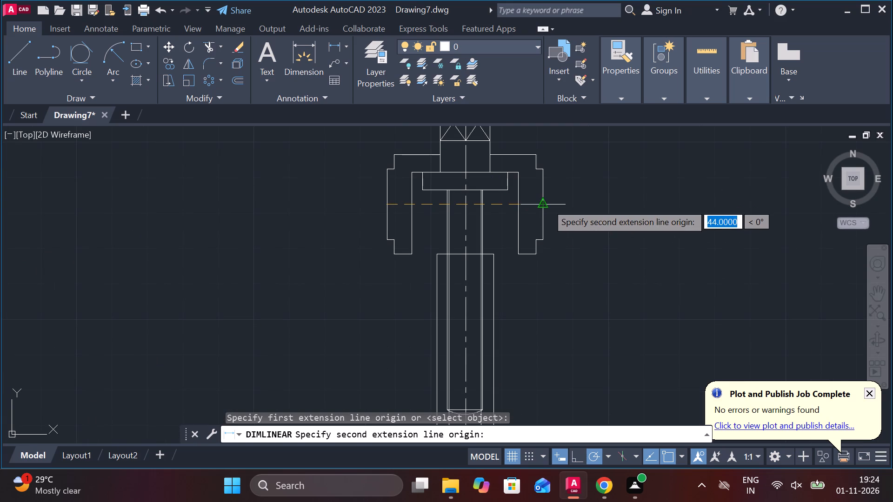
key(Escape)
key(space)
click(410, 235)
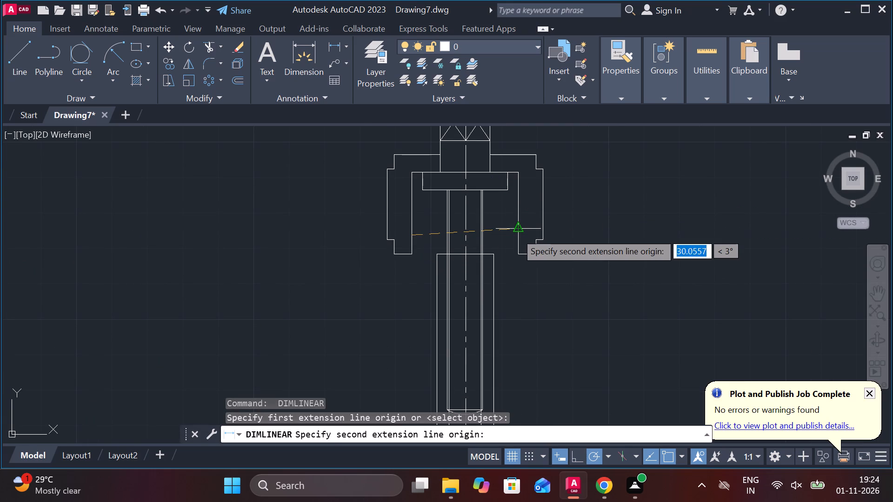
key(Escape)
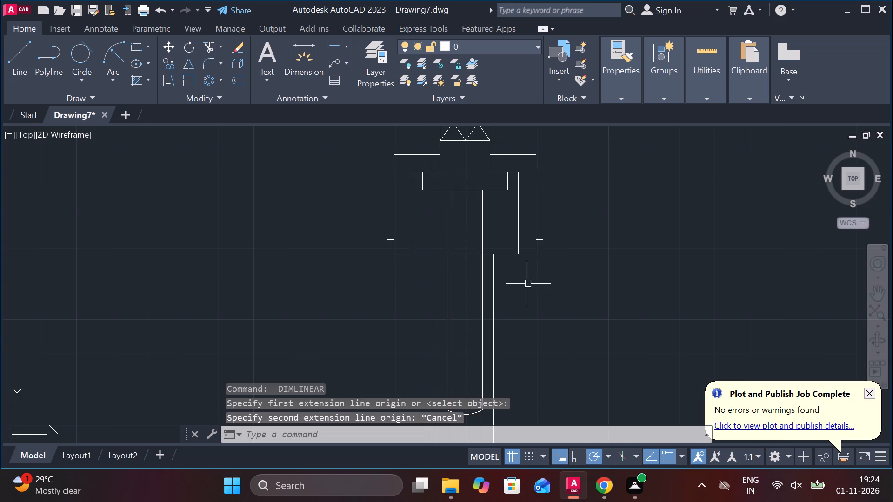
key(space)
click(396, 254)
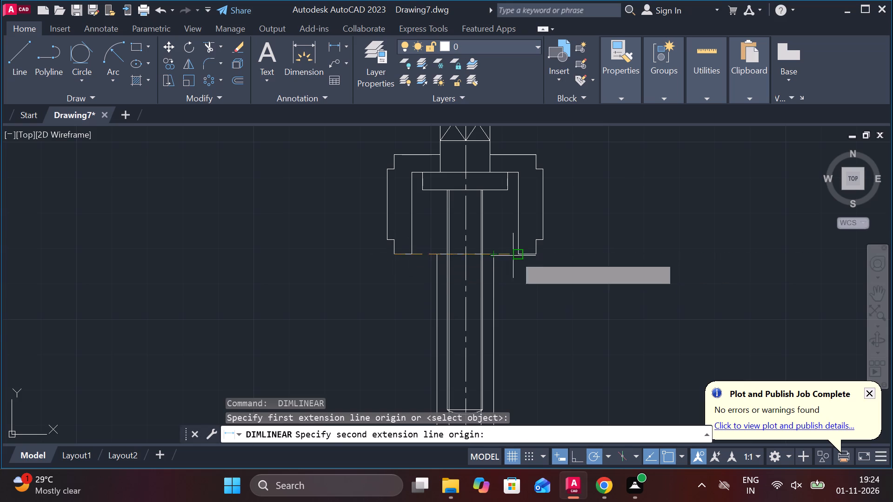
click(534, 256)
middle_drag(544, 316, 541, 262)
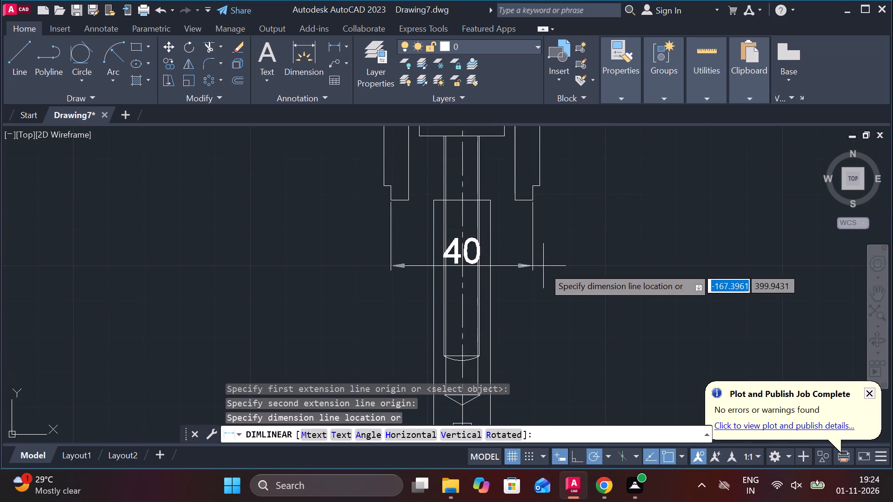
key(Escape)
Draw a line from the left outline's outer bottom corner 58 down, then straight inward to the lower rod body's left edge.
key(l)
key(Return)
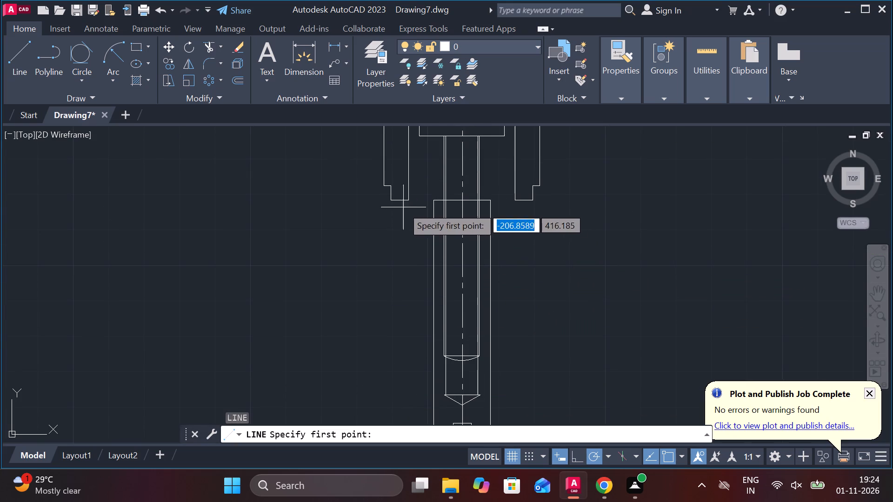
click(388, 203)
scroll(400, 250, down, 1)
middle_drag(397, 294, 415, 222)
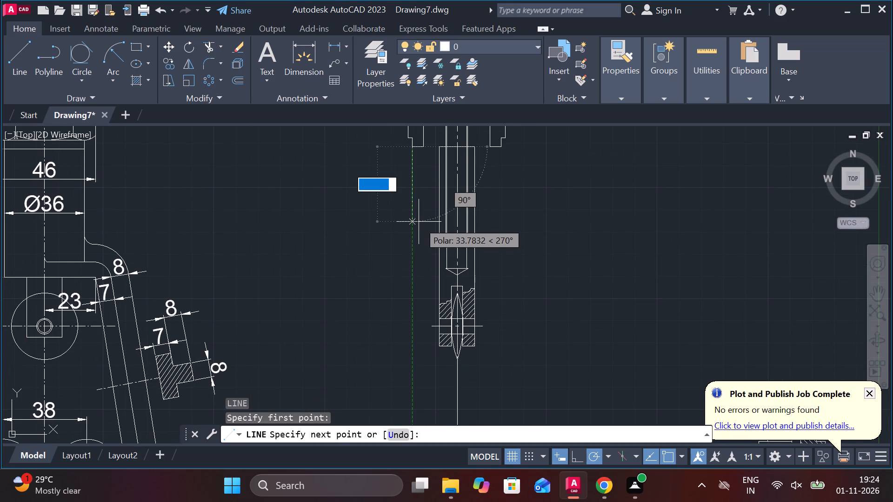
key(5)
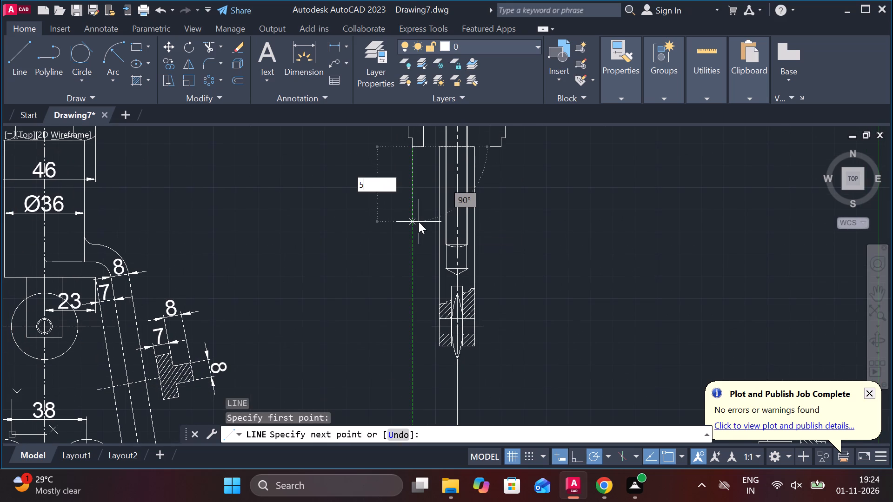
text(8)
key(space)
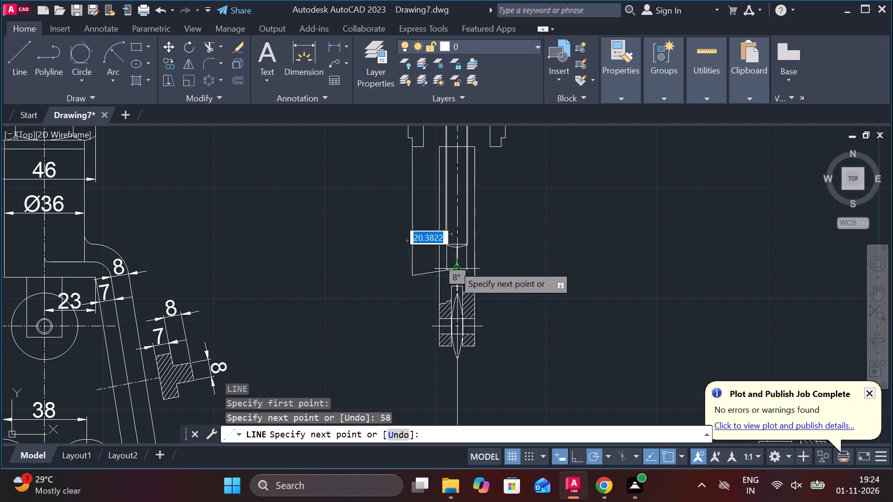
scroll(431, 272, up, 2)
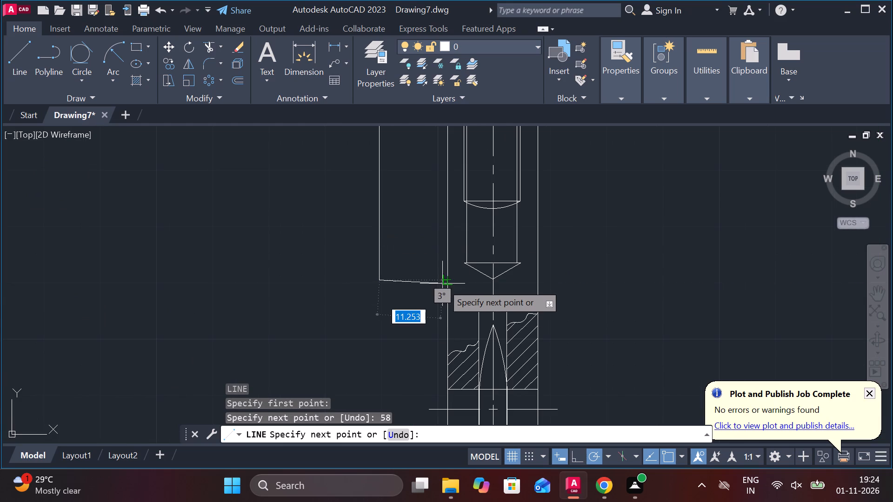
click(449, 282)
key(Escape)
Draw a line from the right outline's outer bottom corner 58 down, then straight inward to the lower rod body's right edge.
scroll(479, 265, down, 2)
middle_drag(506, 249, 501, 277)
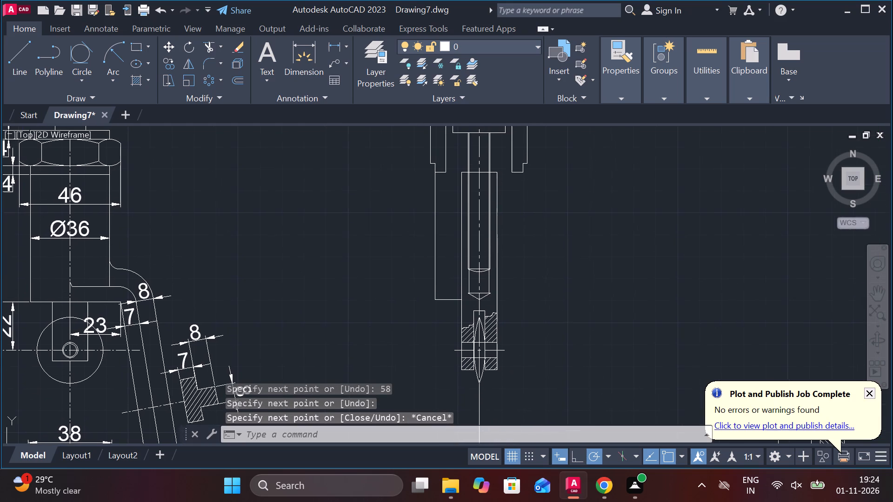
key(l)
key(Return)
click(524, 180)
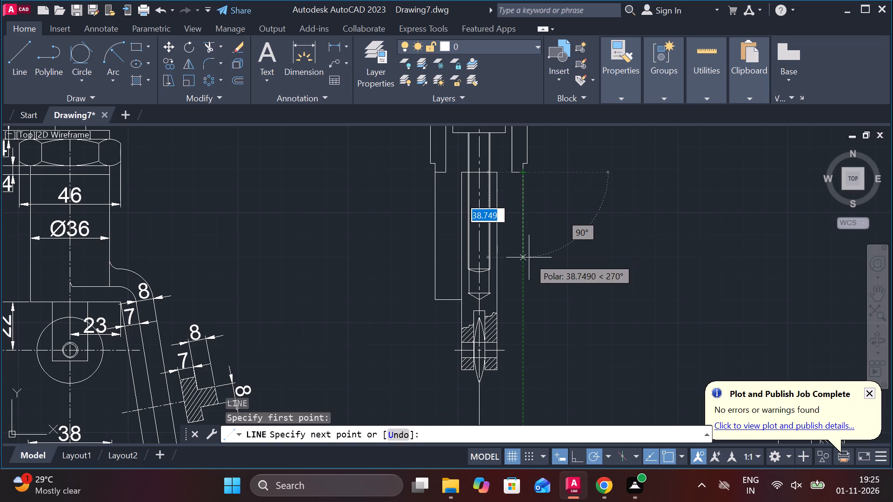
text(58)
key(space)
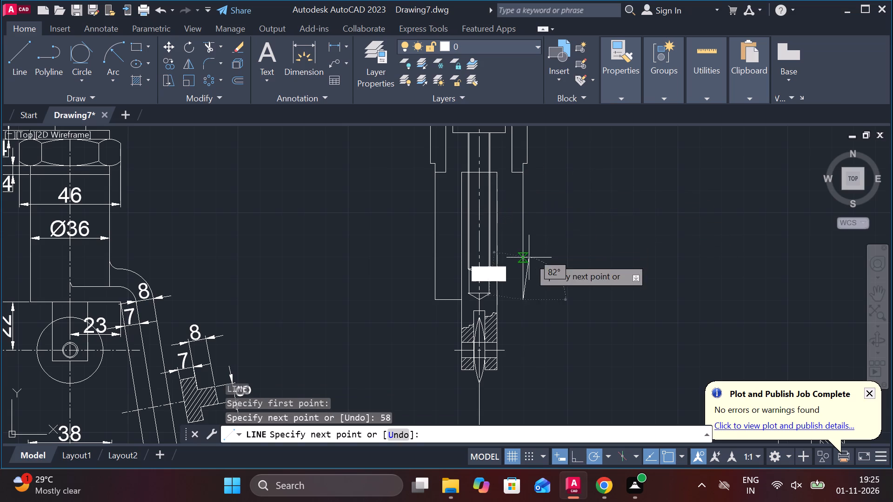
scroll(514, 283, up, 2)
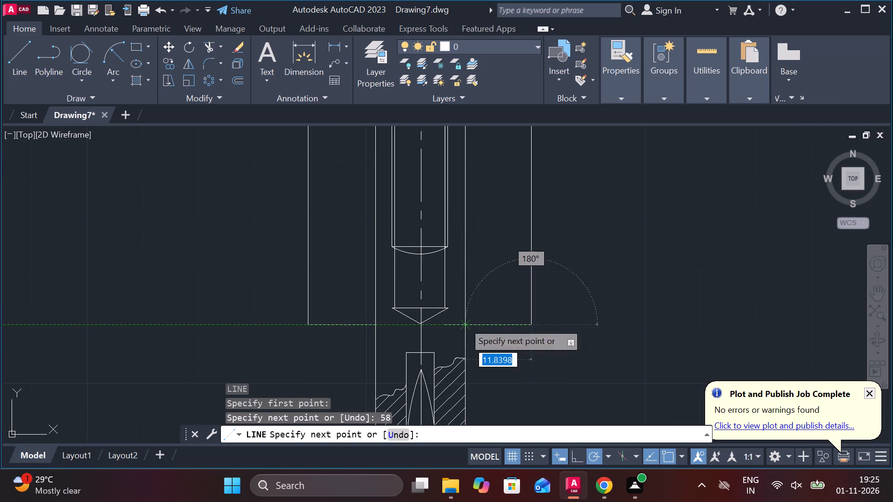
click(464, 322)
scroll(569, 289, down, 3)
key(Escape)
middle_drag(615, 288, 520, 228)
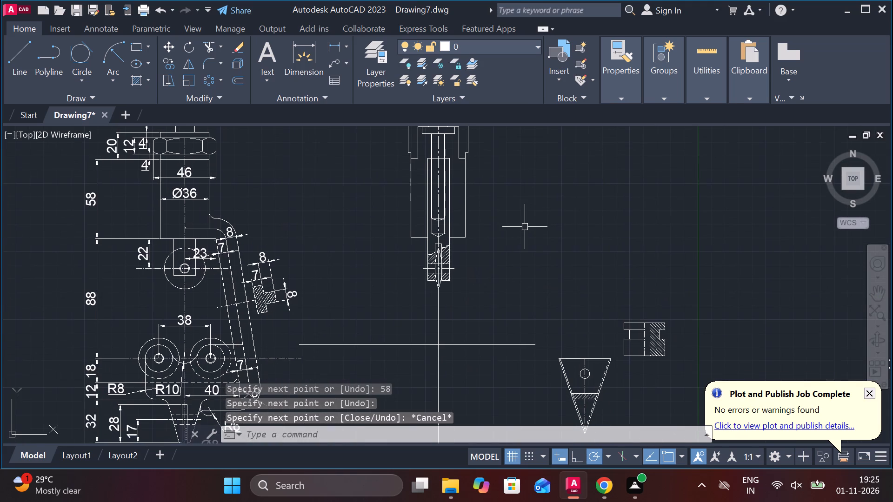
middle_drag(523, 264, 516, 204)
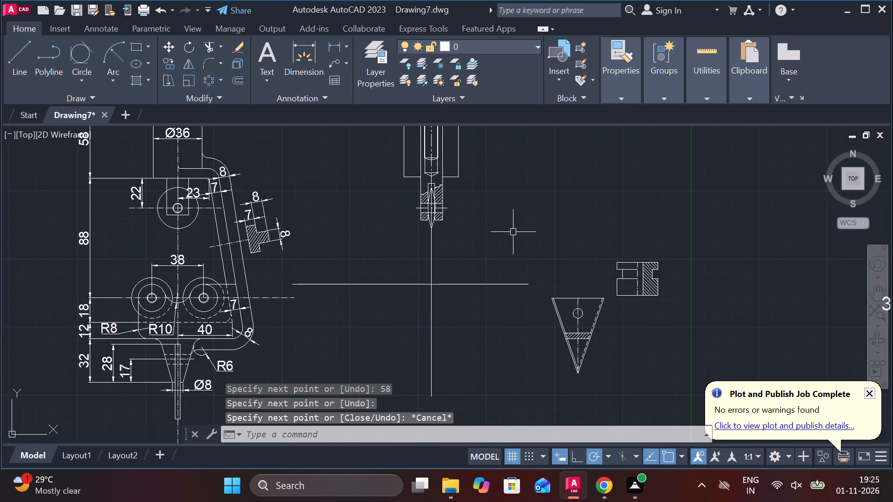
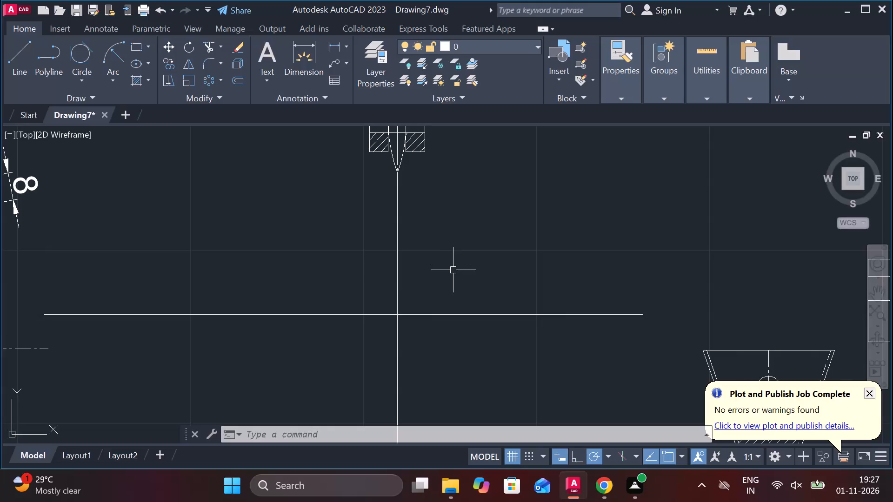
Erase the body's two outer vertical side lines below the stepped cap in the assembled view.
middle_click(453, 271)
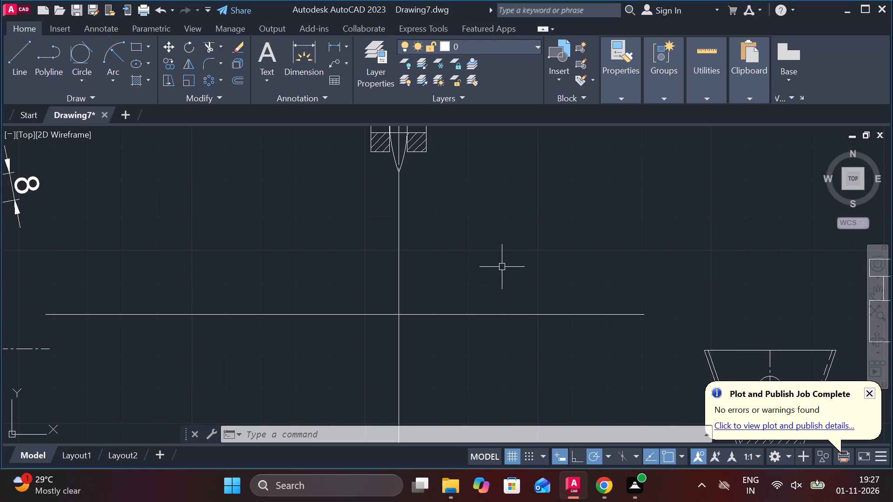
scroll(456, 270, down, 1)
scroll(379, 170, up, 2)
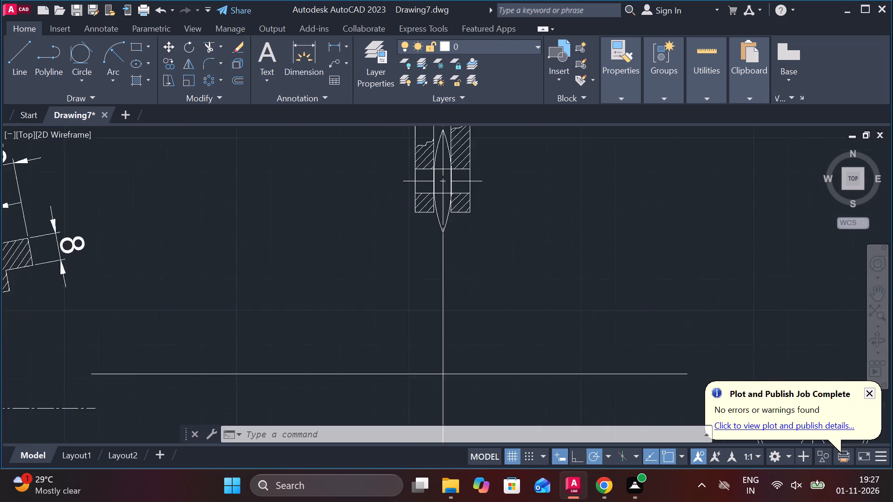
middle_drag(407, 247, 404, 288)
scroll(402, 283, down, 1)
middle_drag(393, 228, 385, 277)
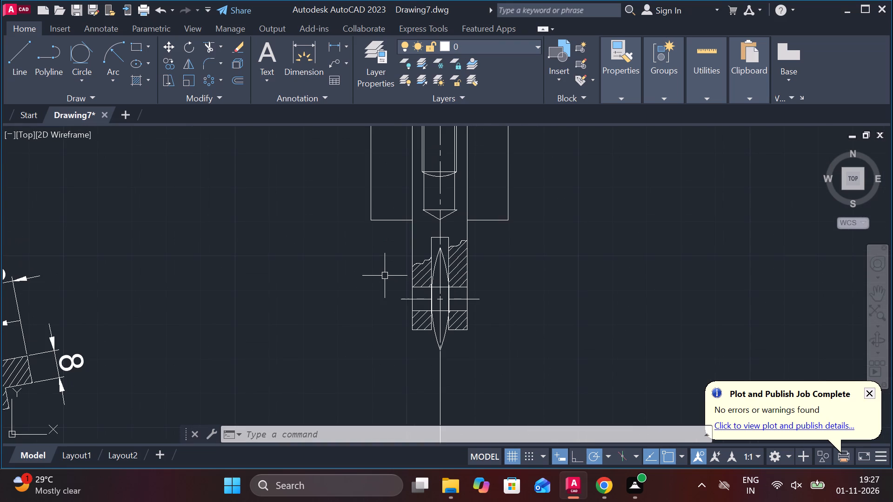
scroll(385, 276, down, 2)
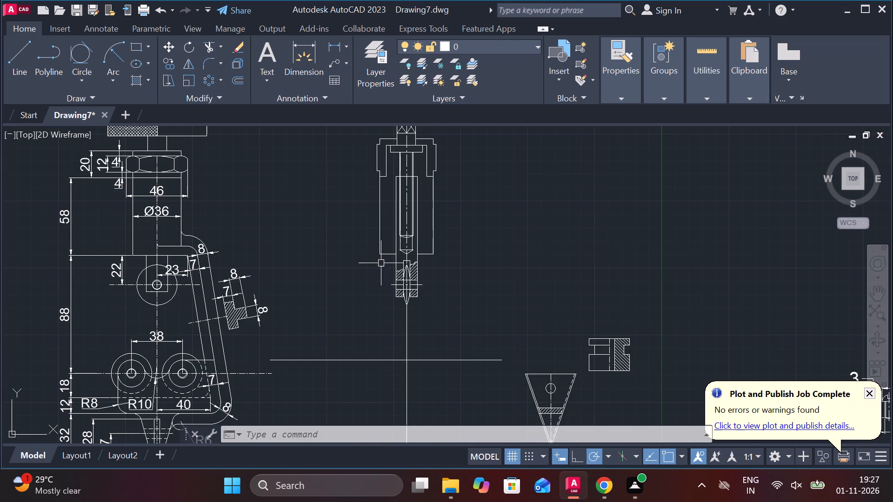
scroll(361, 271, up, 1)
scroll(361, 271, down, 2)
scroll(375, 213, up, 2)
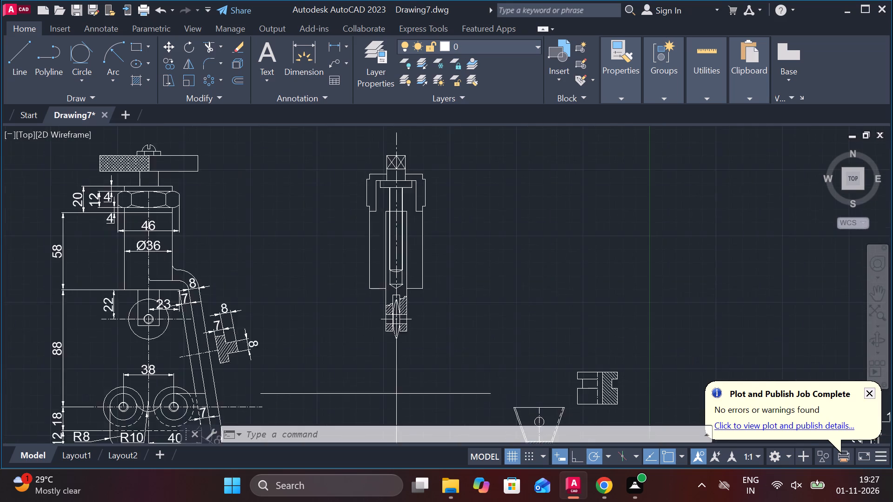
scroll(375, 213, up, 2)
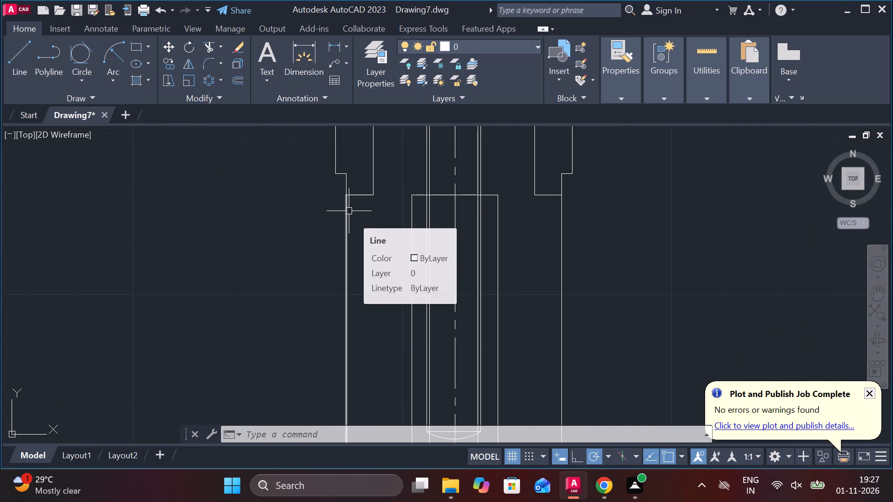
scroll(357, 245, down, 2)
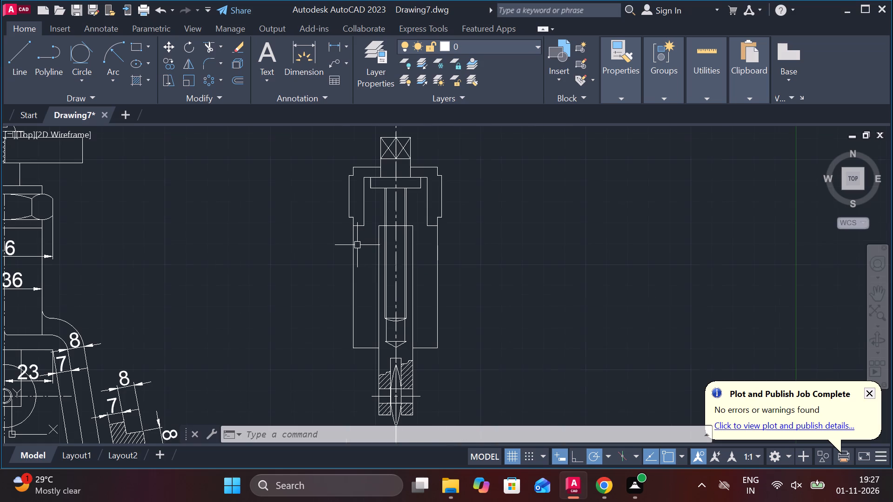
click(353, 242)
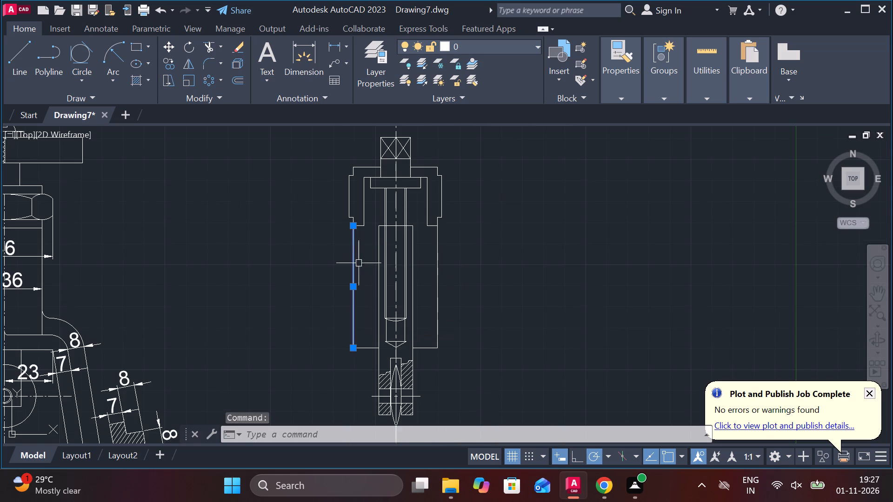
click(435, 254)
text(E)
key(space)
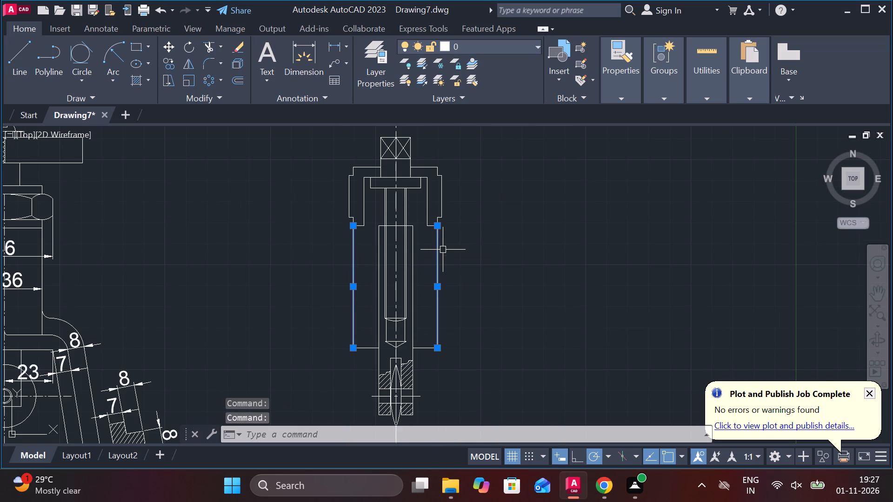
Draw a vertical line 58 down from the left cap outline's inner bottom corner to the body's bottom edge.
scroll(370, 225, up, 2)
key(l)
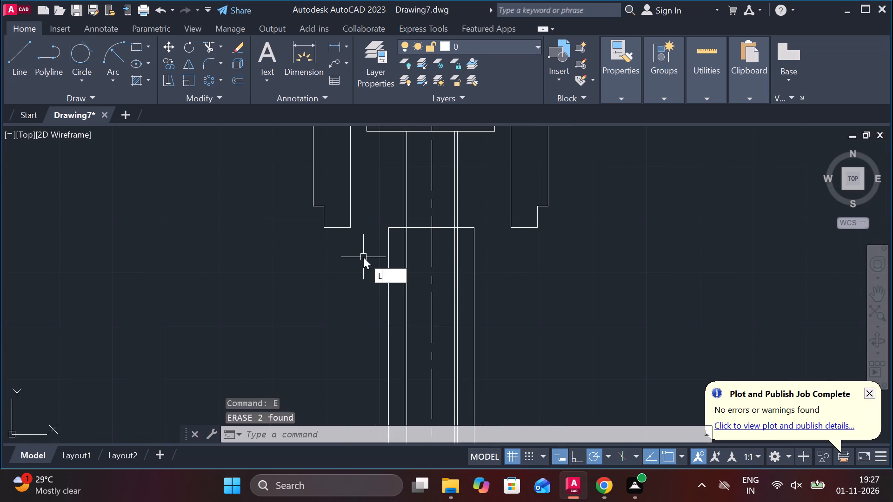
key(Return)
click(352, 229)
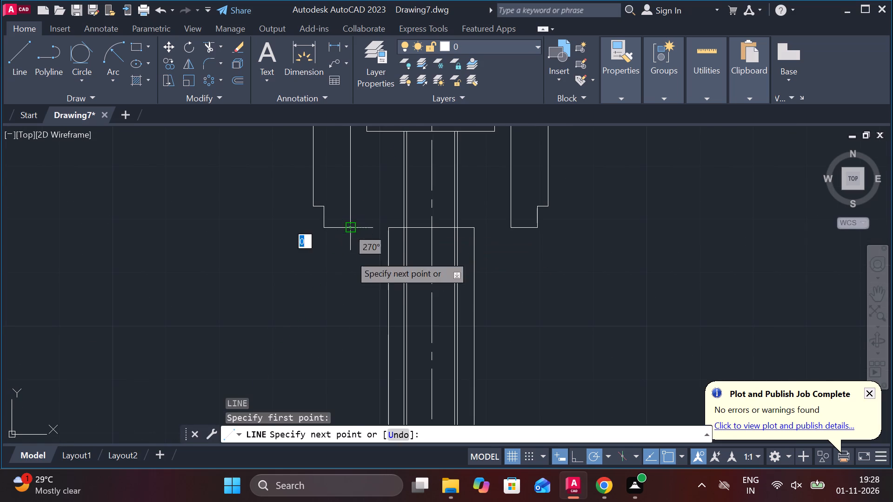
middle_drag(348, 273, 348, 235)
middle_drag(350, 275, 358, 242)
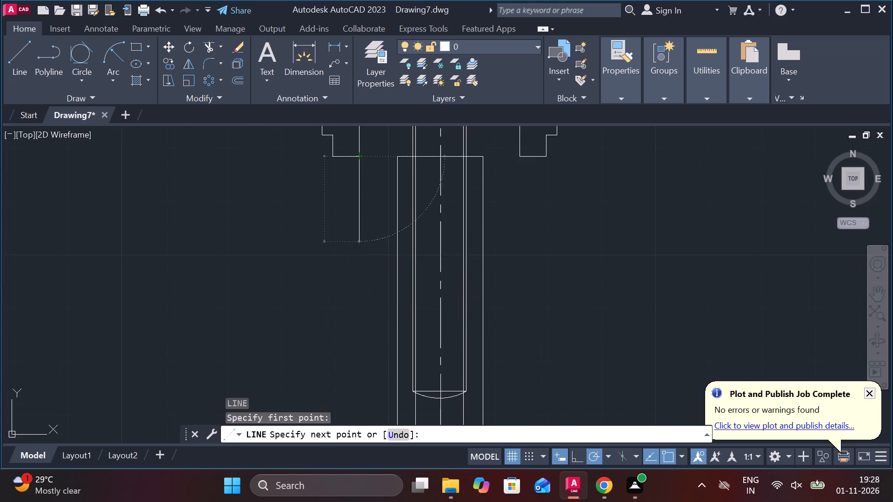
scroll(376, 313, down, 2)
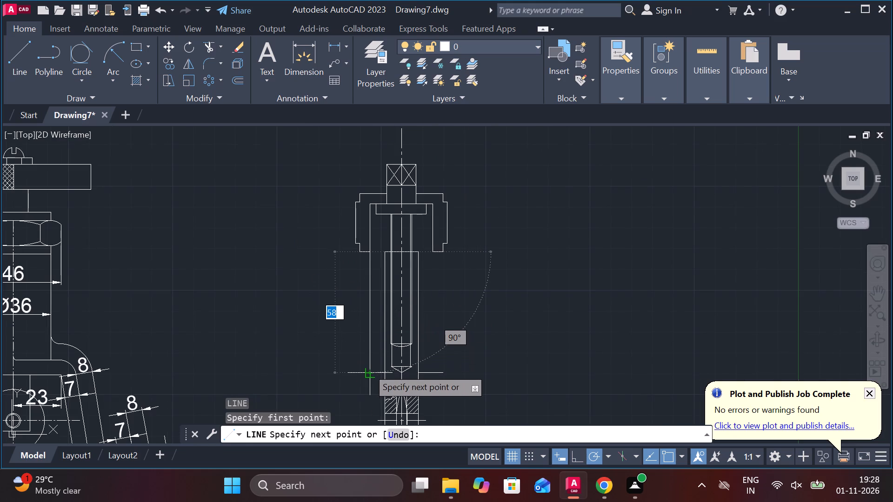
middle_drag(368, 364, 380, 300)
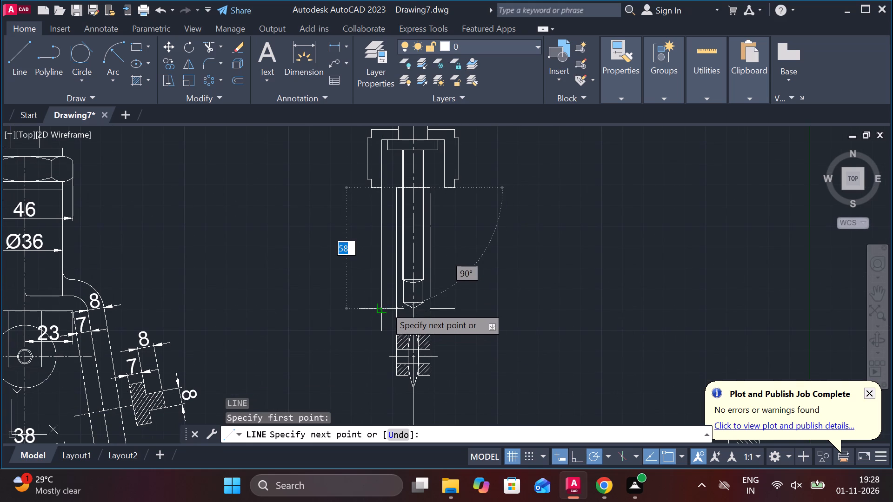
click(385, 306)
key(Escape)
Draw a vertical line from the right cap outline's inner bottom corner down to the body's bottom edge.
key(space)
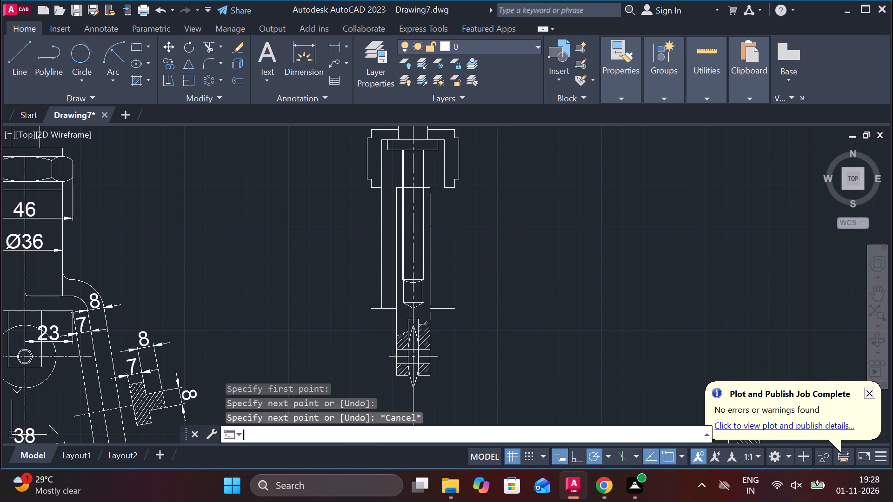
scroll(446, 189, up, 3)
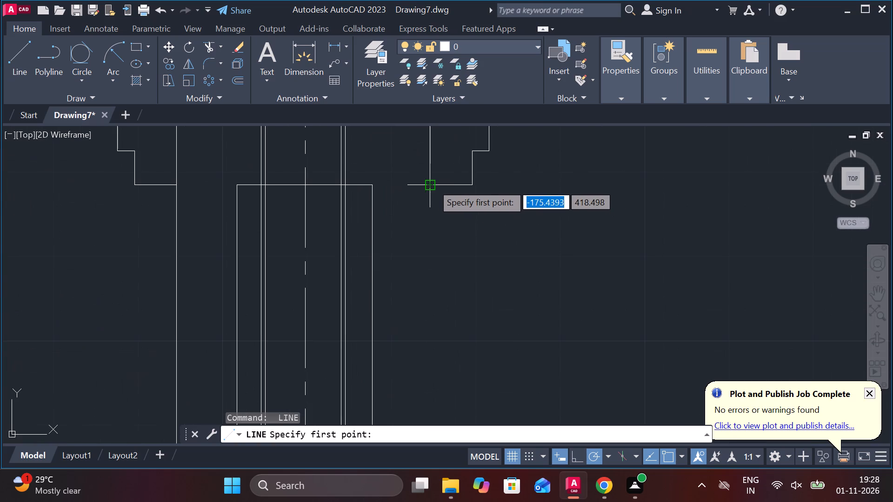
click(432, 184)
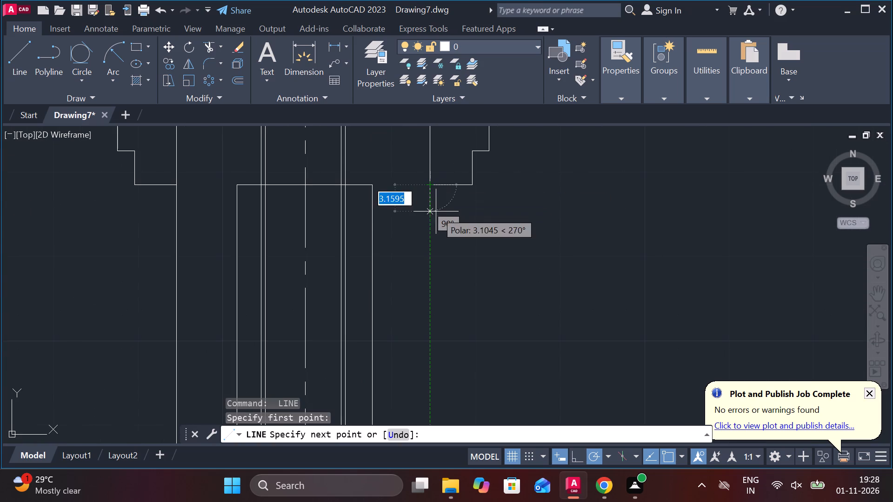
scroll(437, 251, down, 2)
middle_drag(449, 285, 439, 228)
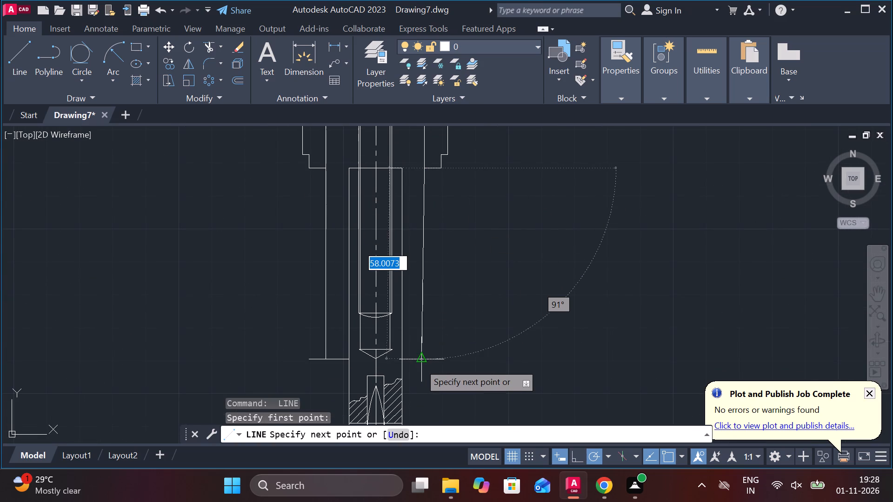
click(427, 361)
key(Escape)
Check the overall width across the body's bottom edge lines with a linear dimension without placing it.
scroll(461, 305, down, 1)
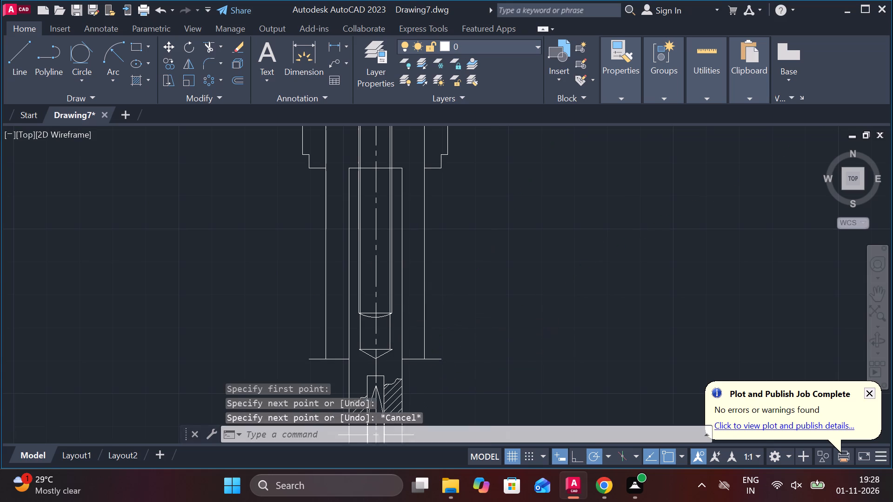
click(333, 48)
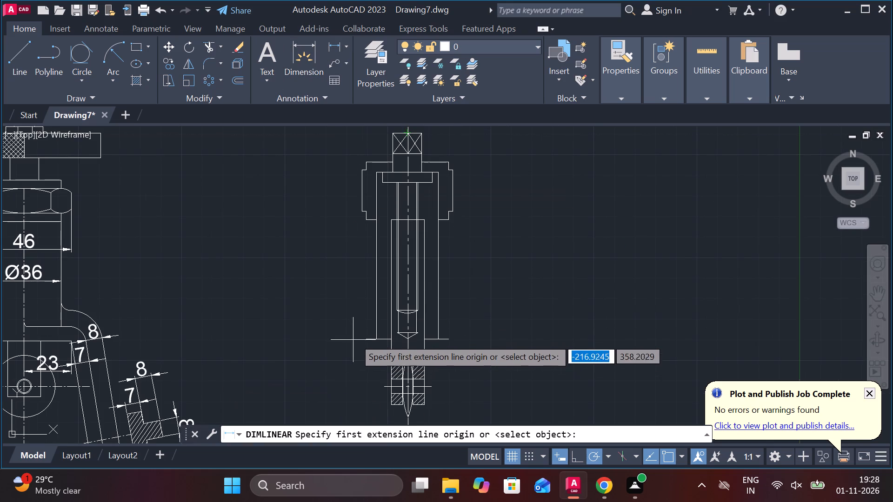
click(362, 341)
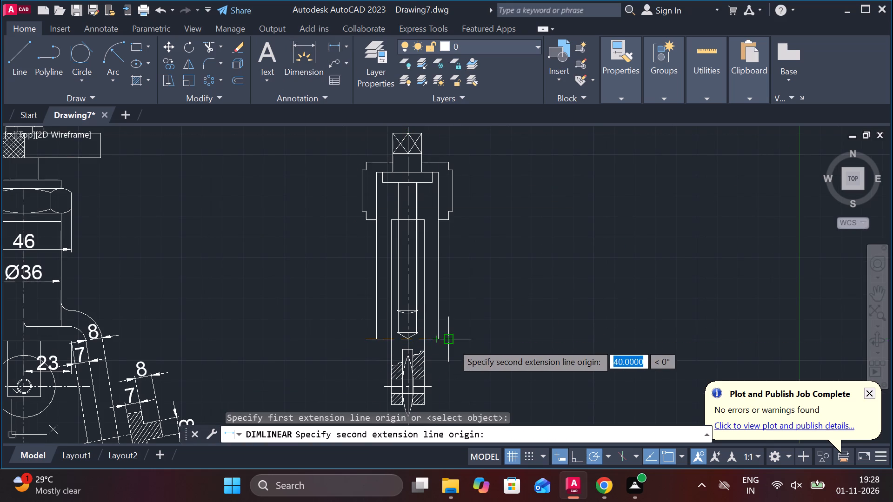
key(Escape)
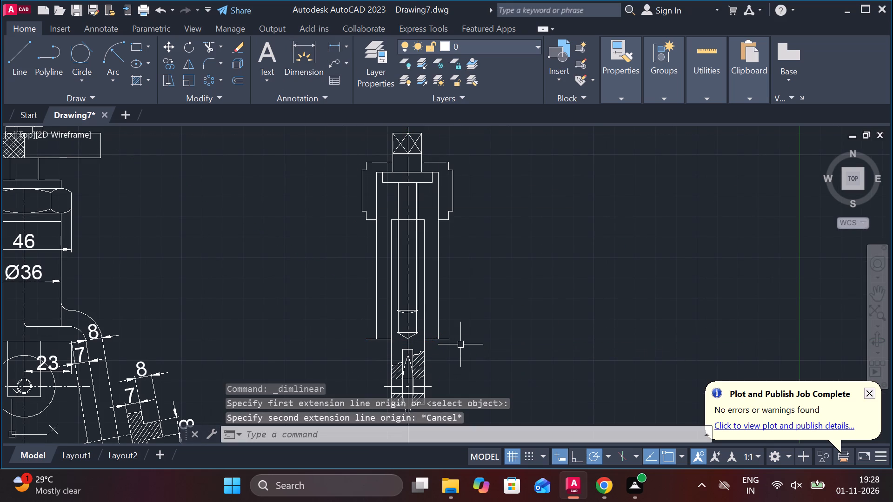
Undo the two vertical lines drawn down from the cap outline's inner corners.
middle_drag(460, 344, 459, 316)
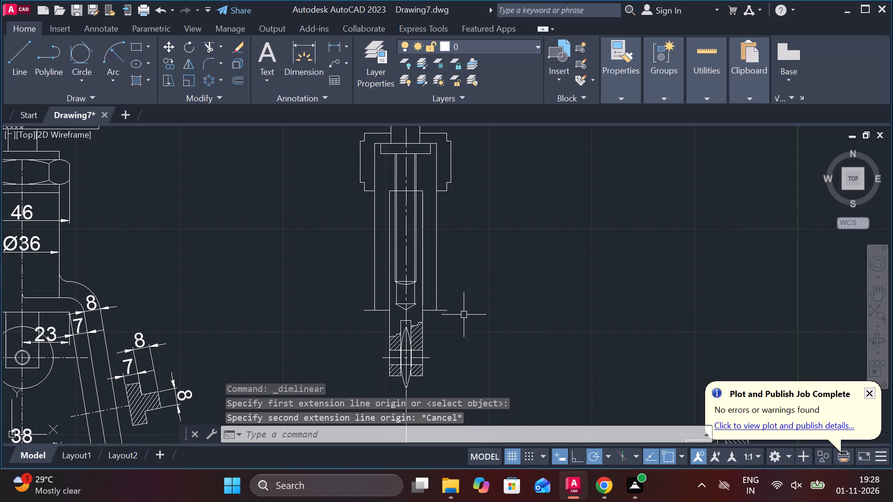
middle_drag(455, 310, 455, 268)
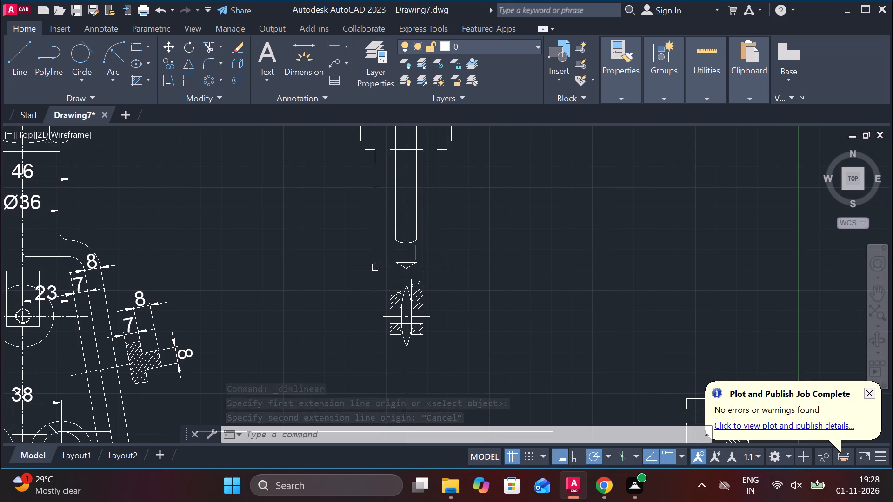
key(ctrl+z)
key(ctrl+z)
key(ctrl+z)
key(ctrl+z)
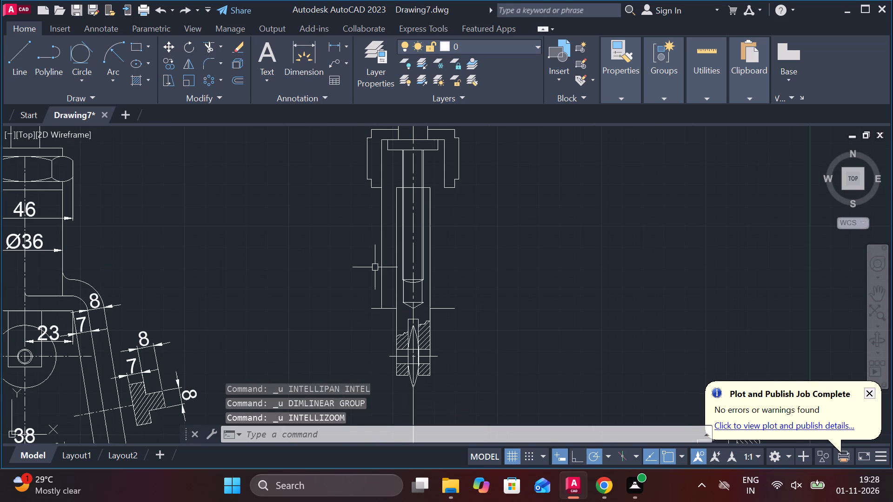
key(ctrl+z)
From the centre line's crossing with the long horizontal line, draw a line 20 to the right, then a vertical segment downward.
scroll(345, 240, down, 3)
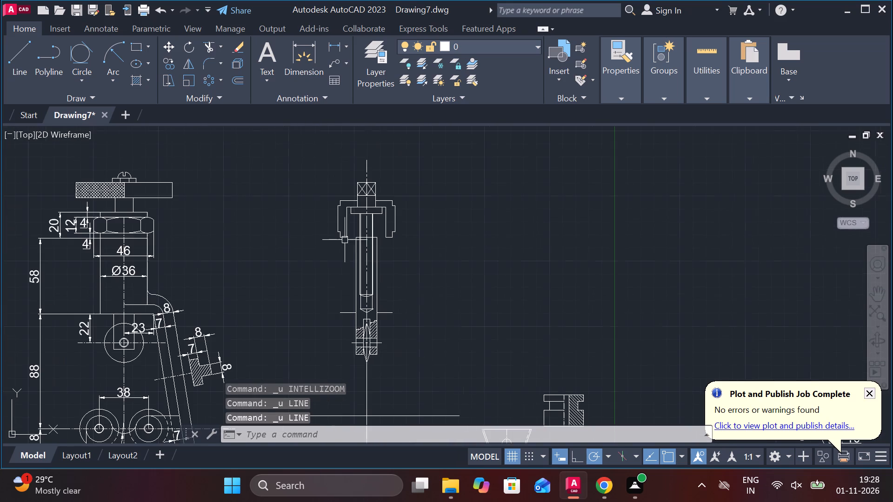
middle_drag(360, 295, 367, 229)
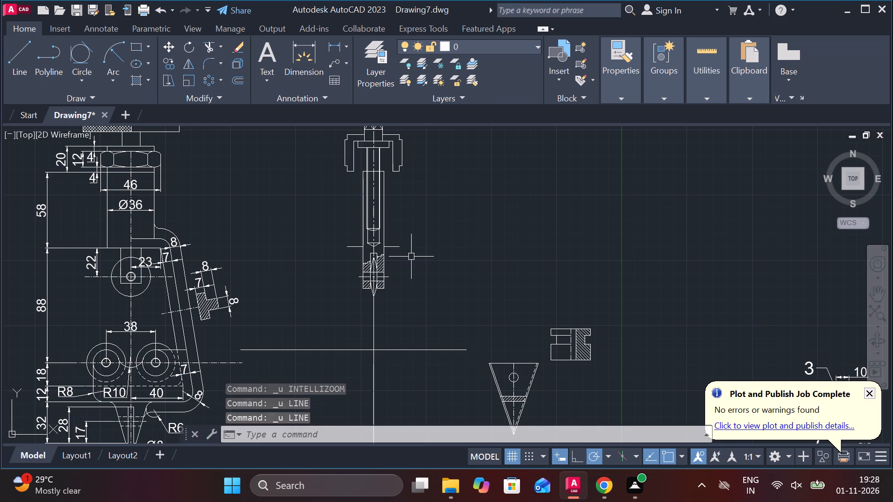
key(l)
key(Return)
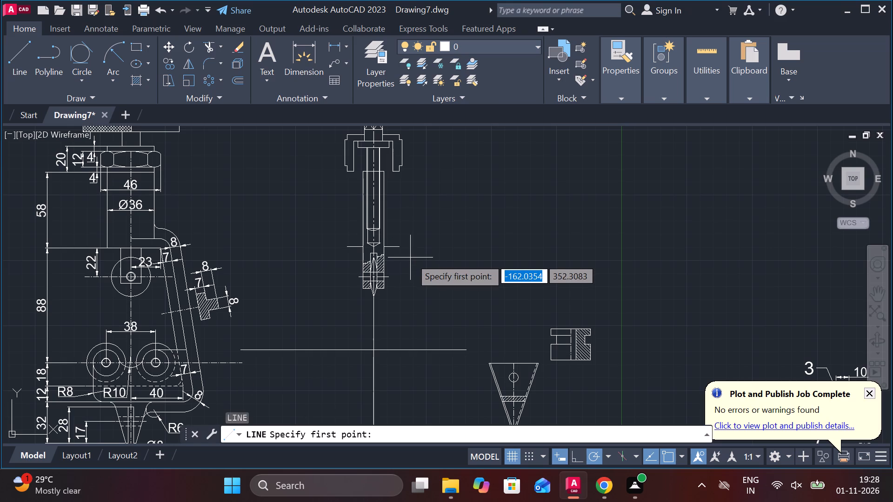
middle_drag(400, 305, 396, 291)
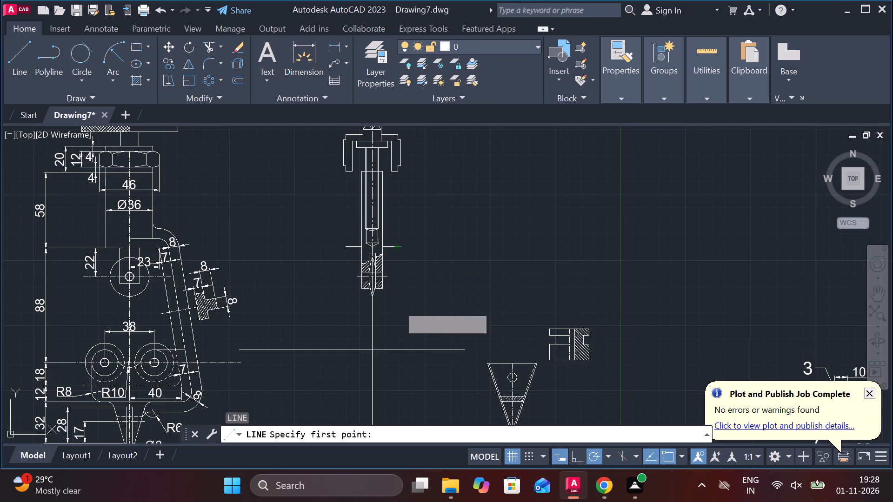
middle_drag(396, 291, 398, 266)
click(373, 311)
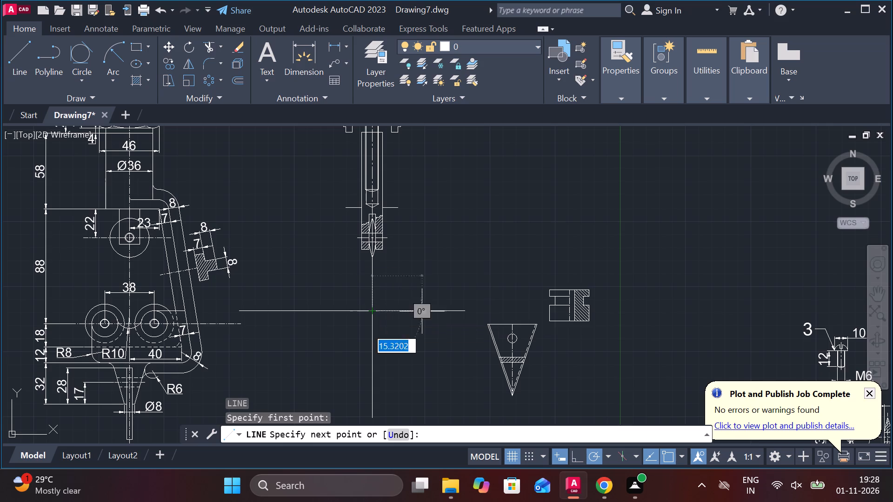
text(20)
key(Return)
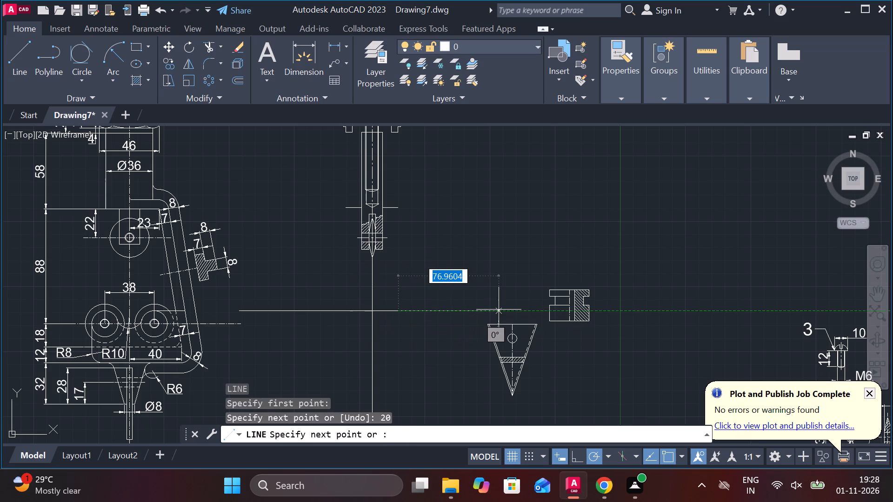
click(404, 364)
key(Escape)
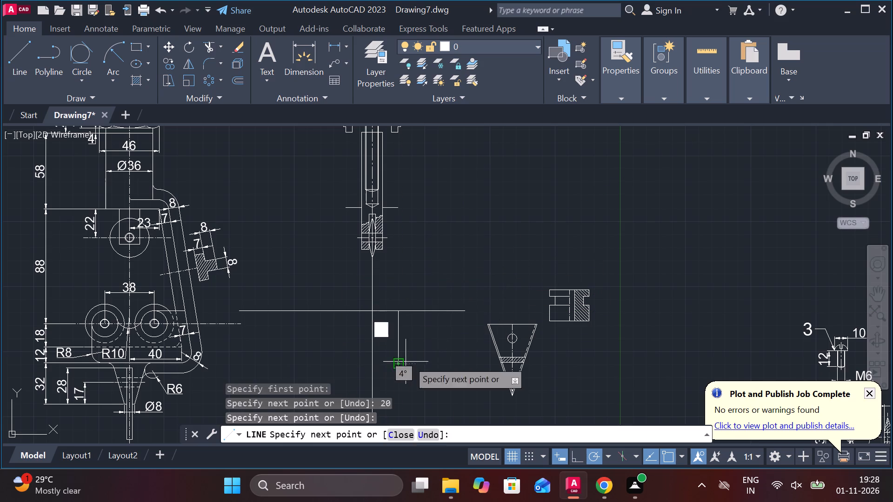
Erase the long horizontal construction line crossing the centre line below the rod.
click(437, 310)
text(E)
key(space)
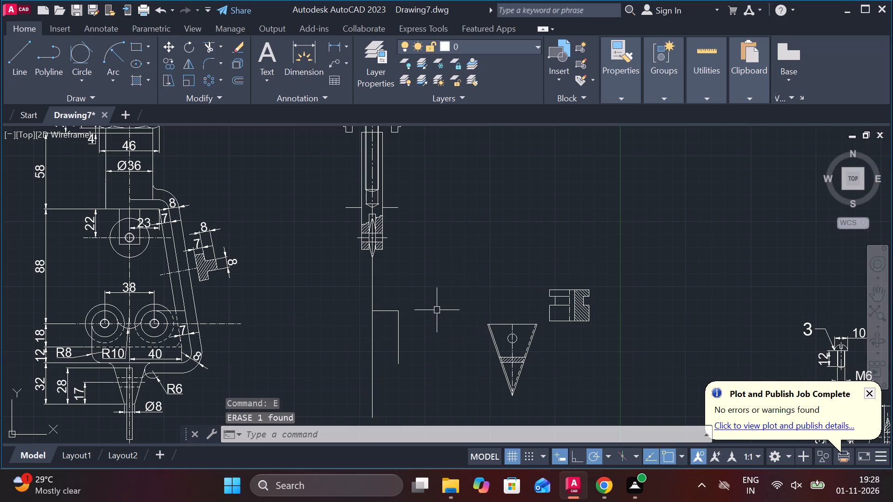
Draw a horizontal line 20 to the left from the centre line's crossing with the lower horizontal line.
text(L')
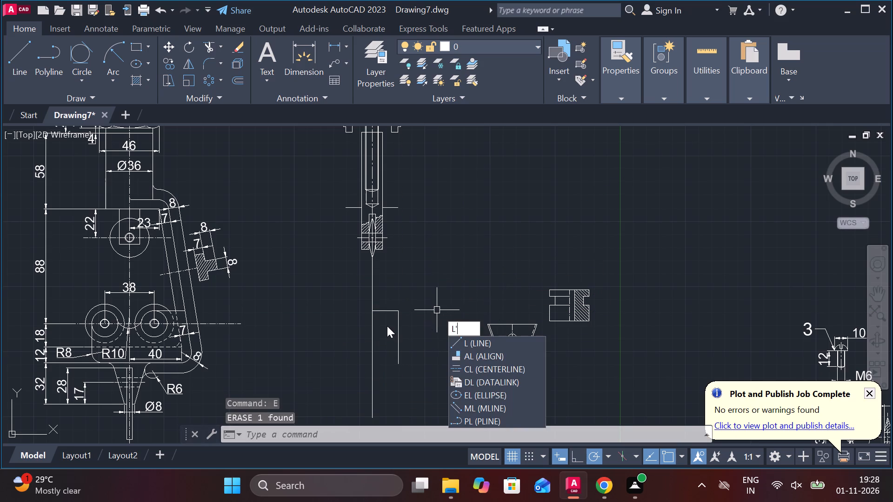
key(BackSpace)
key(Return)
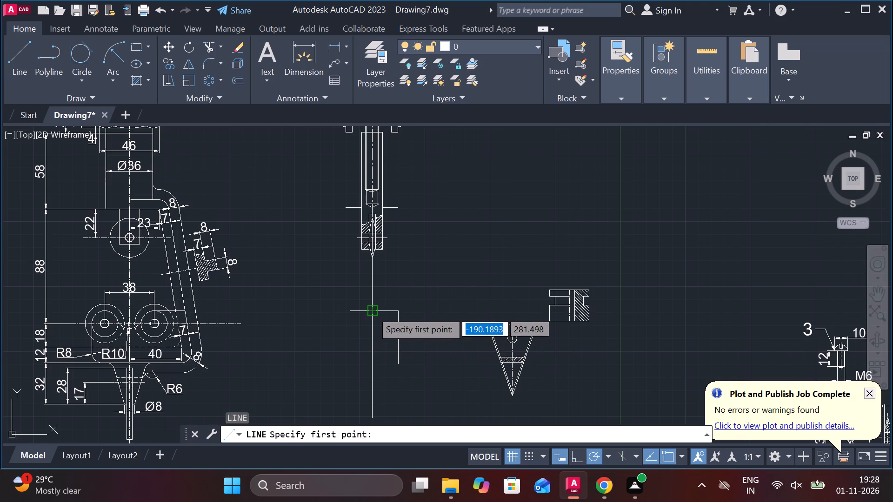
click(371, 310)
text(20)
key(Return)
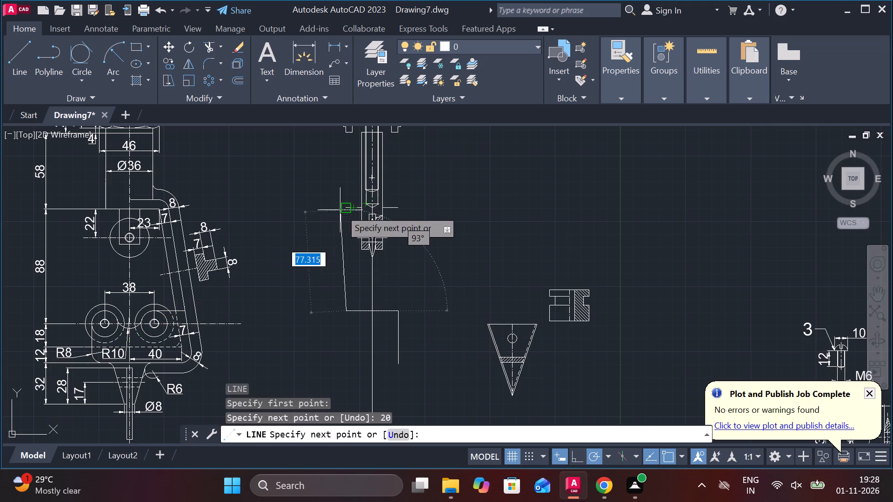
scroll(340, 206, up, 2)
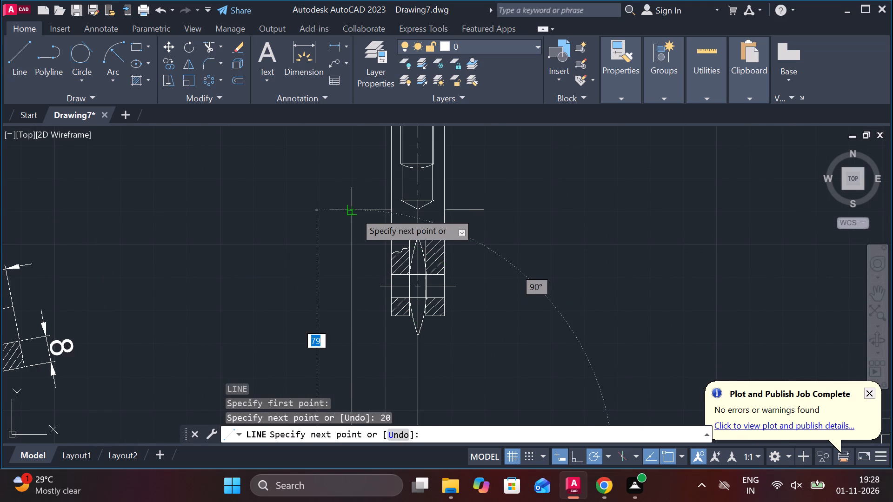
scroll(355, 212, down, 1)
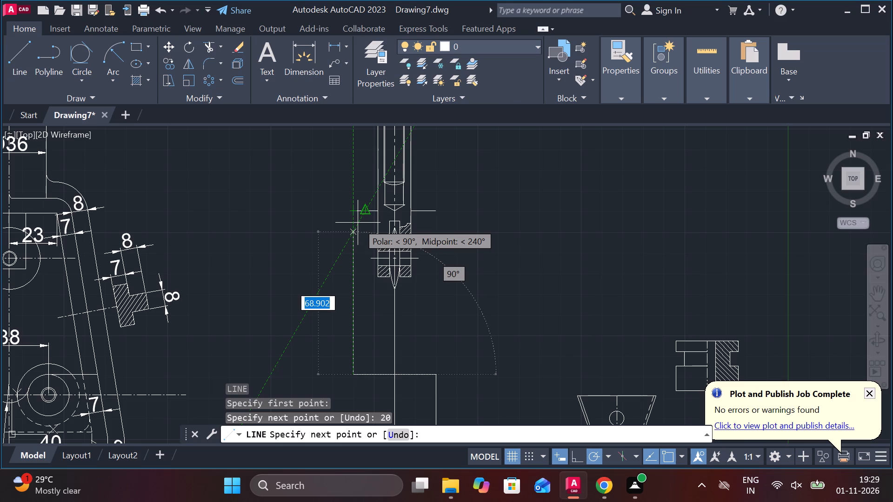
scroll(355, 213, up, 2)
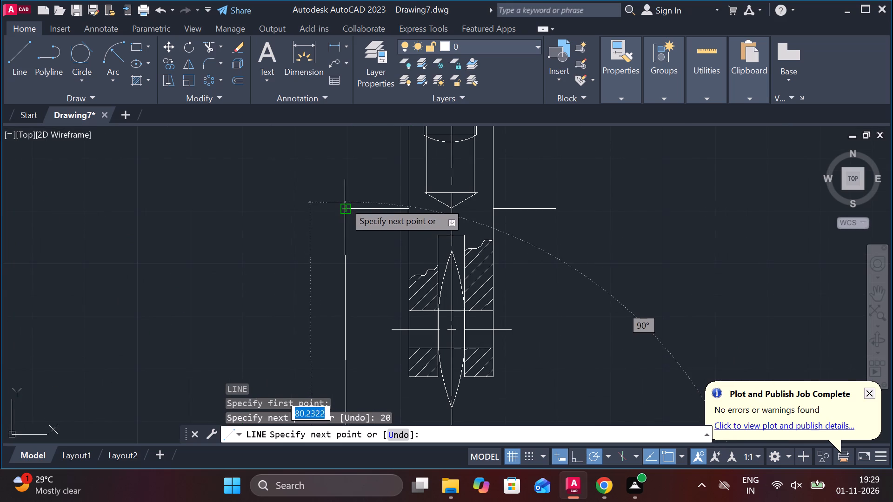
scroll(327, 223, down, 1)
middle_drag(345, 261, 327, 134)
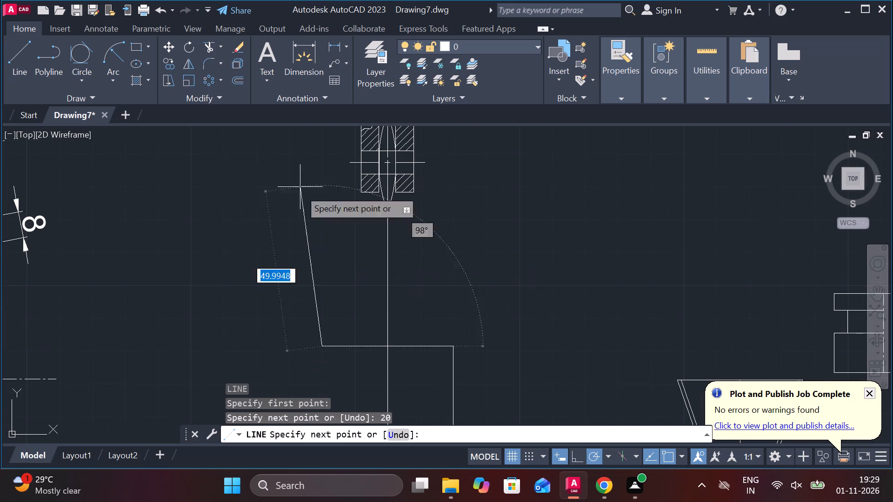
key(Escape)
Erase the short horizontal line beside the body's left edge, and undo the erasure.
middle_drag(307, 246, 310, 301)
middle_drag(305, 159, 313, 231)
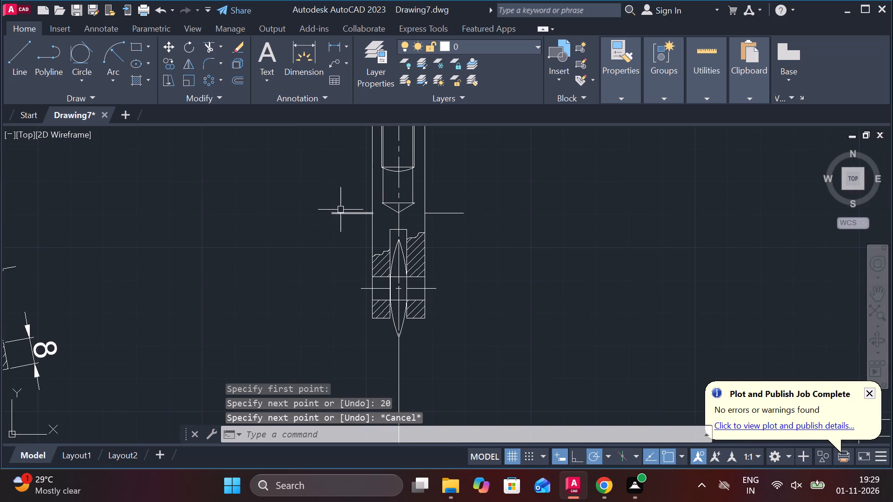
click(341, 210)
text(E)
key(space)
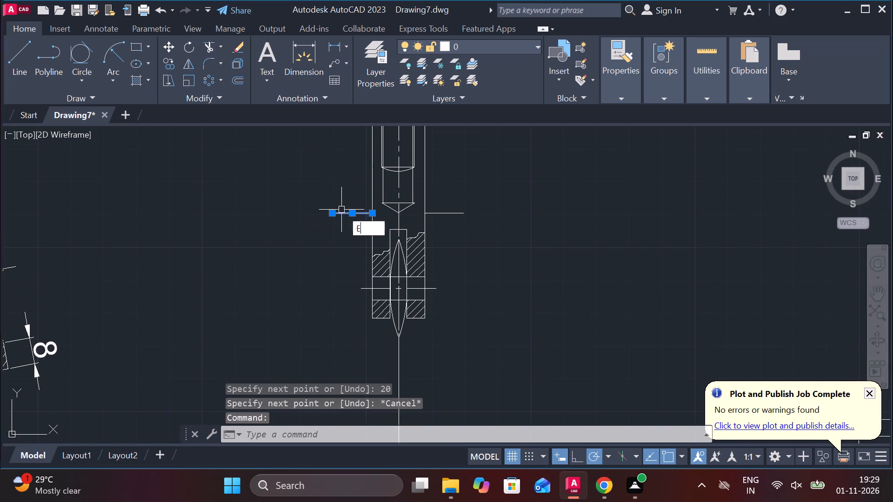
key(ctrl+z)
From the body's left edge, draw a line 11 to the left along the short upper horizontal line.
scroll(368, 216, up, 2)
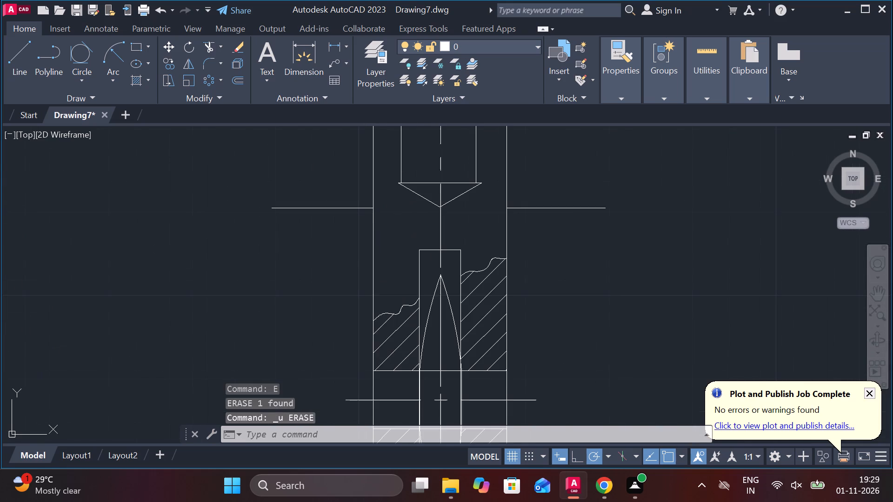
key(l)
key(Return)
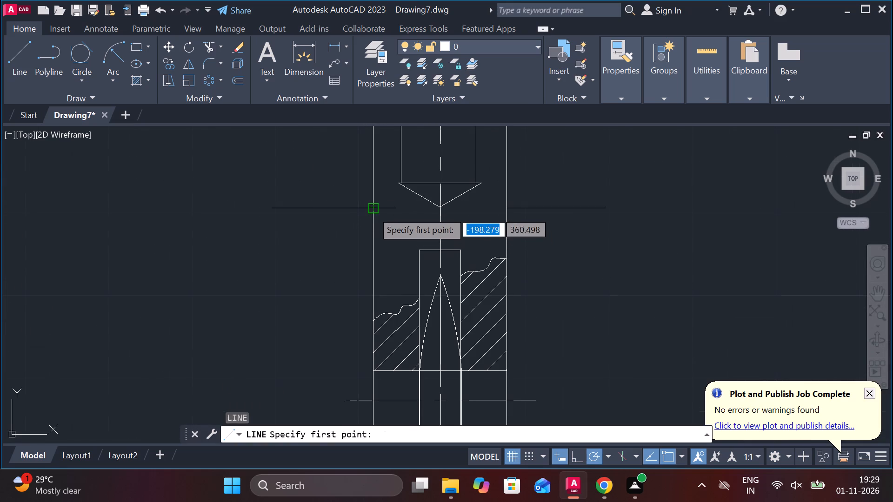
click(372, 211)
scroll(267, 208, up, 3)
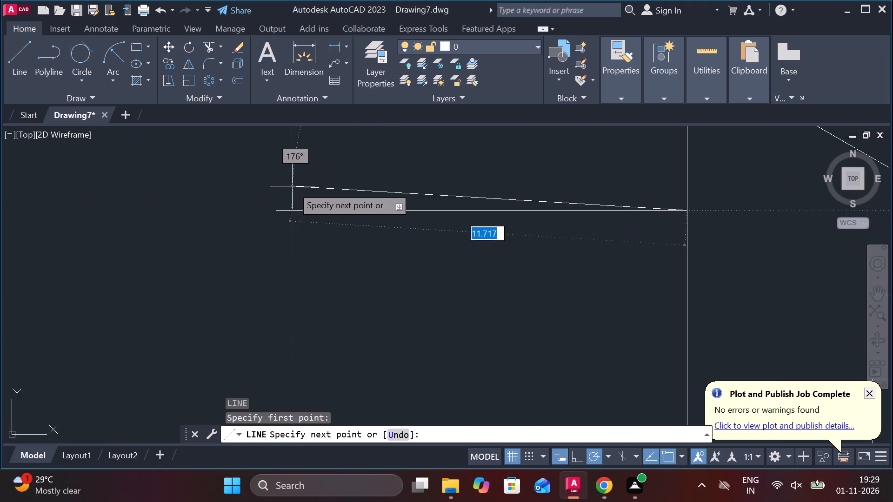
scroll(380, 230, down, 2)
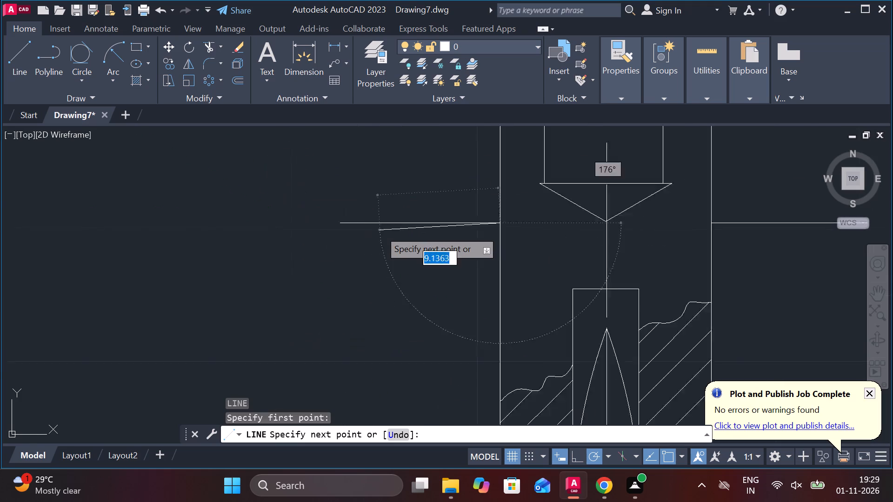
scroll(380, 230, down, 1)
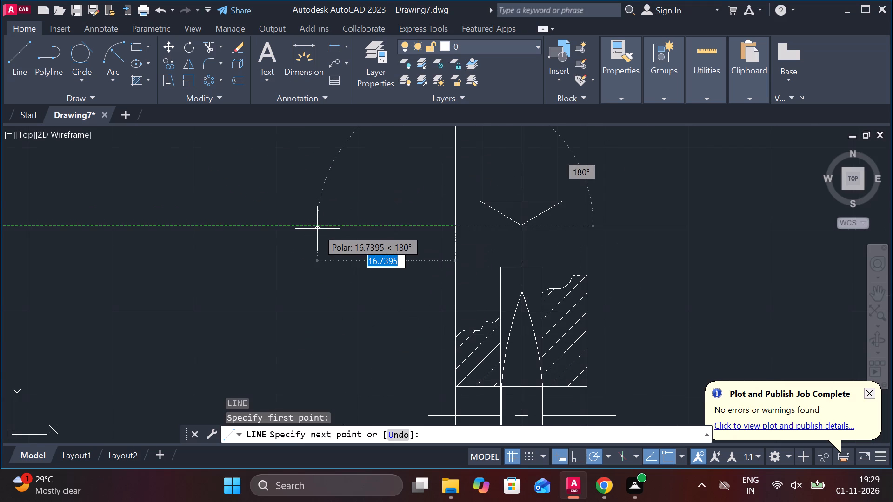
text(11)
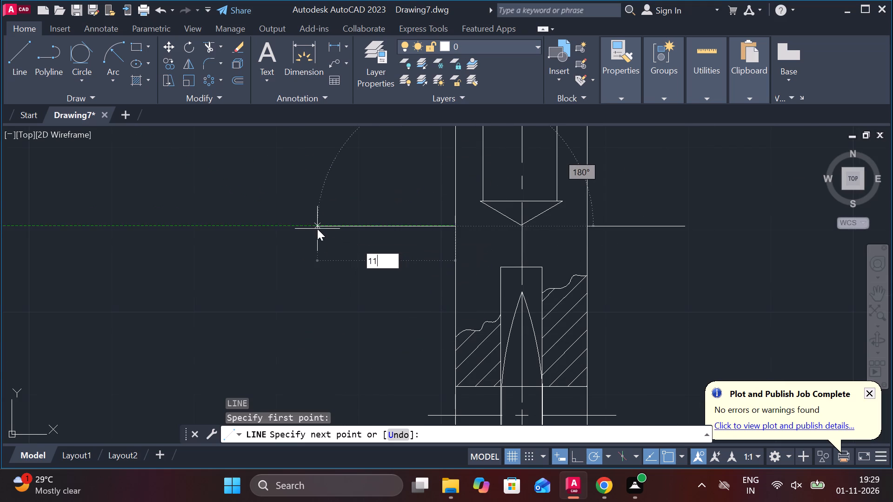
key(space)
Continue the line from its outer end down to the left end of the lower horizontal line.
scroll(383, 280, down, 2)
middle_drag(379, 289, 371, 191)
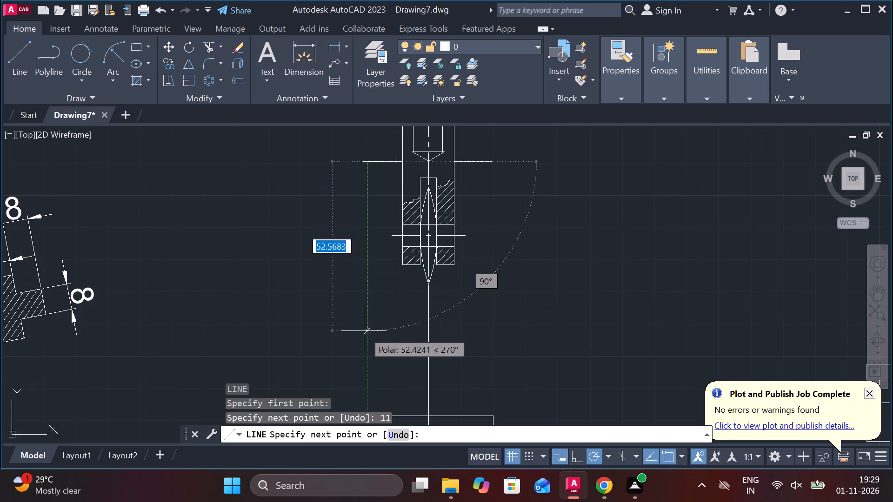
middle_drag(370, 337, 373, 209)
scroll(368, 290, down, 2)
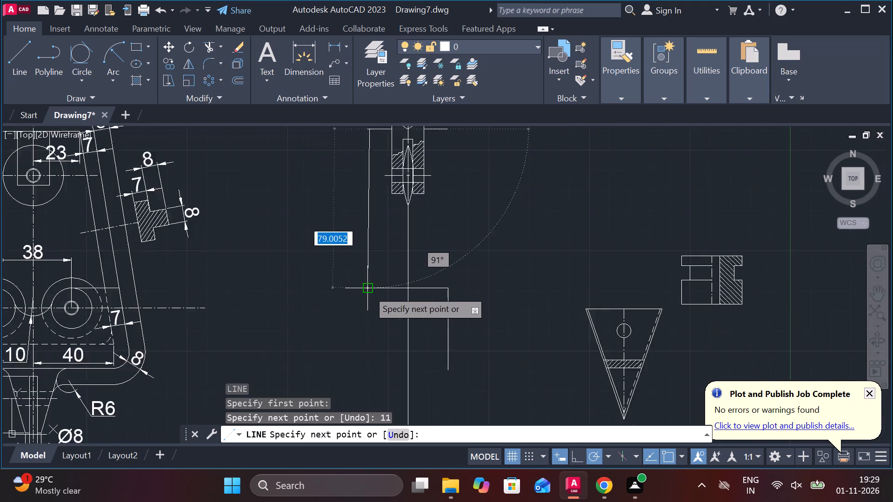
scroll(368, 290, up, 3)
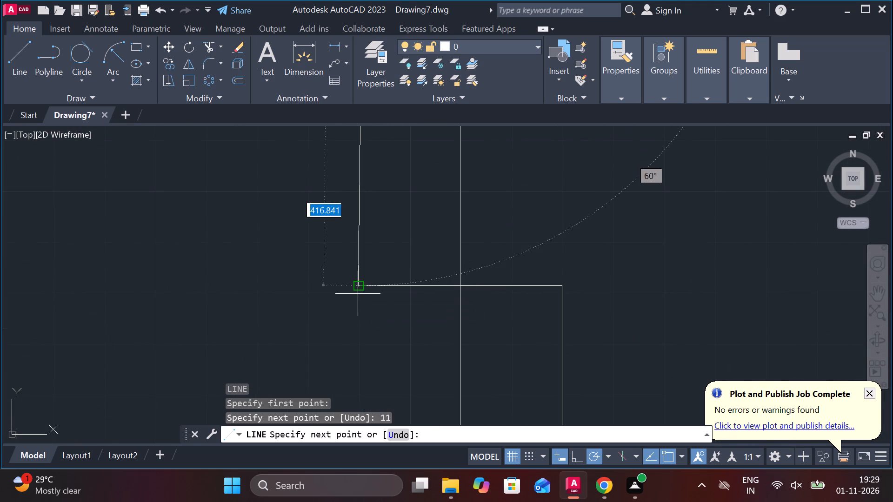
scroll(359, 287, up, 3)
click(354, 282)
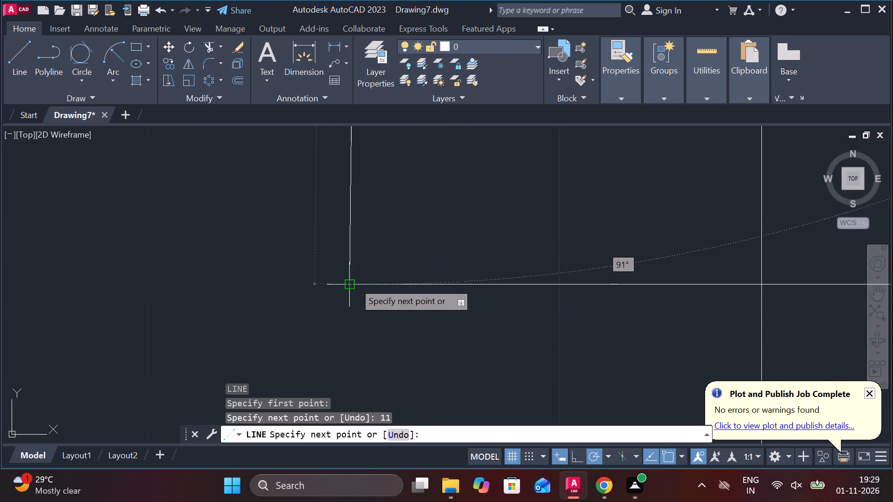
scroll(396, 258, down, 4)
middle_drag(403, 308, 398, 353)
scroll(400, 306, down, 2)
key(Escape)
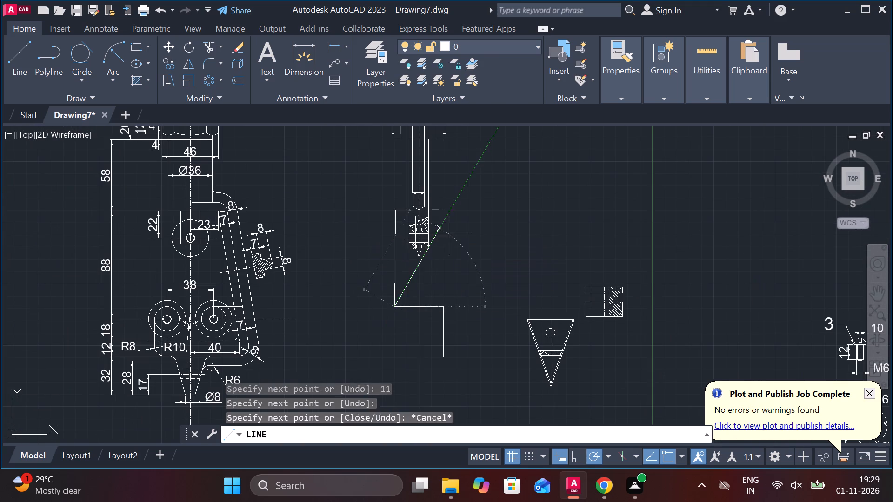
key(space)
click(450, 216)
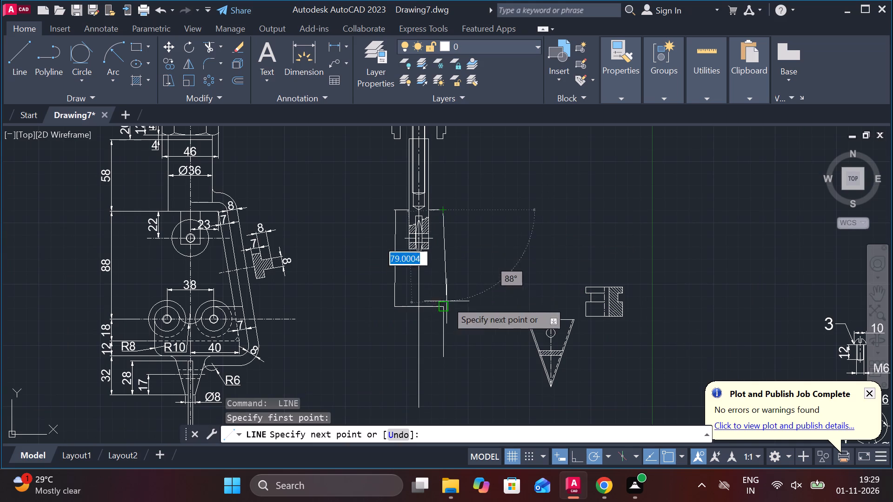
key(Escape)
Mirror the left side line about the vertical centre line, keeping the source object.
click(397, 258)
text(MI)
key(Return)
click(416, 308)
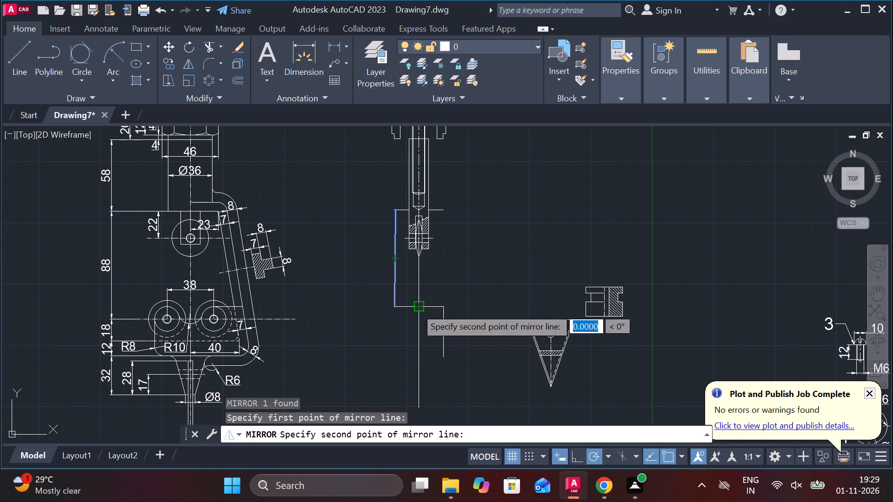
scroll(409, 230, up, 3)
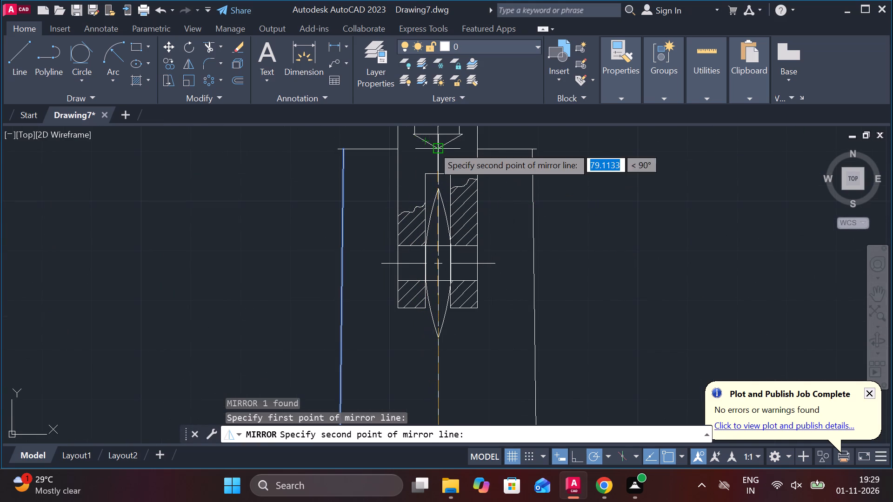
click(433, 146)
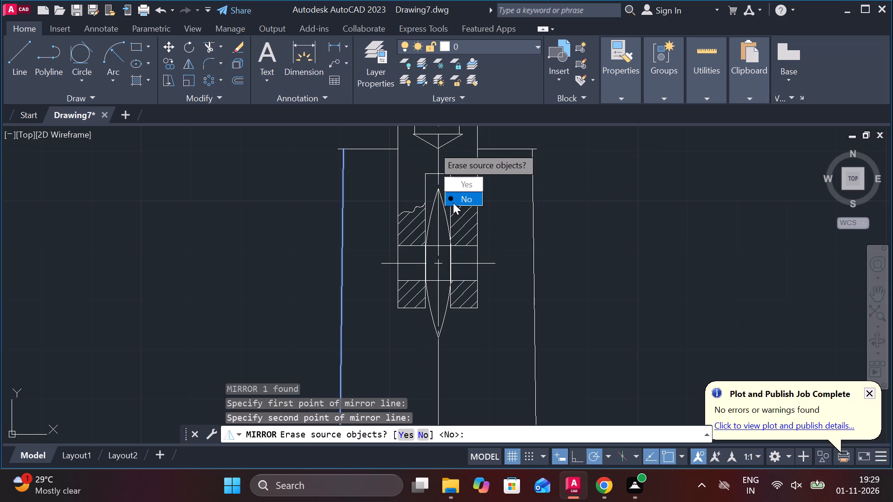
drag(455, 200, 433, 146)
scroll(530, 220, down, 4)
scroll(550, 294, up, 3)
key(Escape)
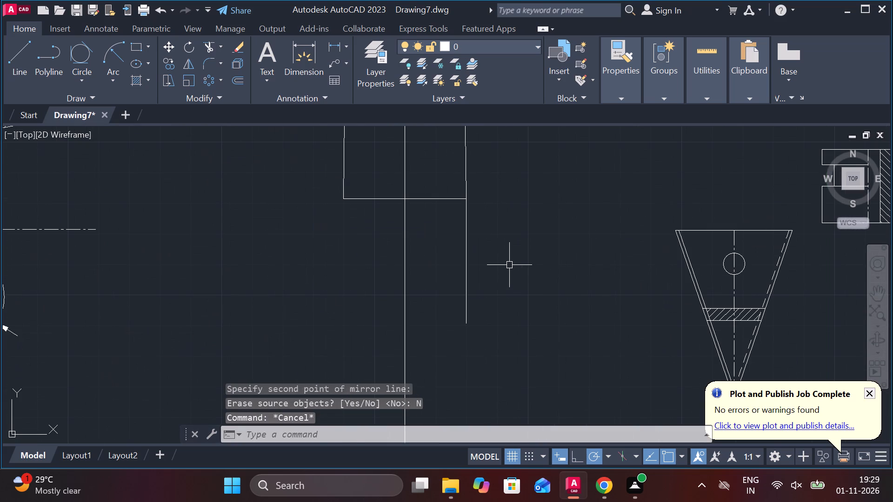
Trim away the vertical segment hanging below the right end of the lower horizontal line.
text(TR)
key(space)
click(508, 264)
click(440, 215)
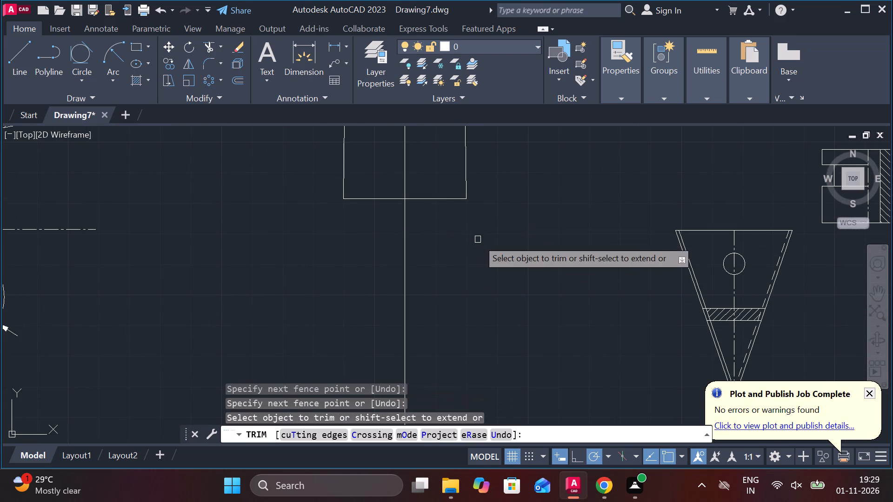
scroll(478, 239, down, 2)
middle_drag(481, 246, 480, 303)
scroll(473, 224, up, 5)
scroll(473, 218, down, 3)
key(Escape)
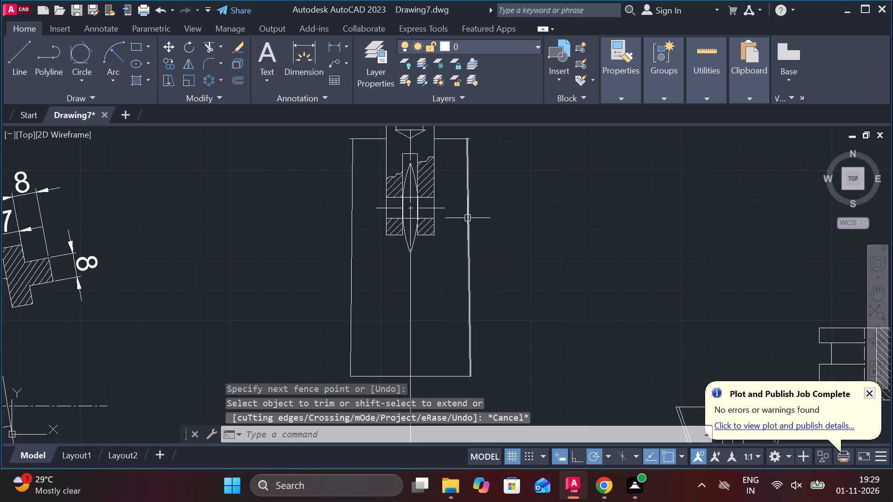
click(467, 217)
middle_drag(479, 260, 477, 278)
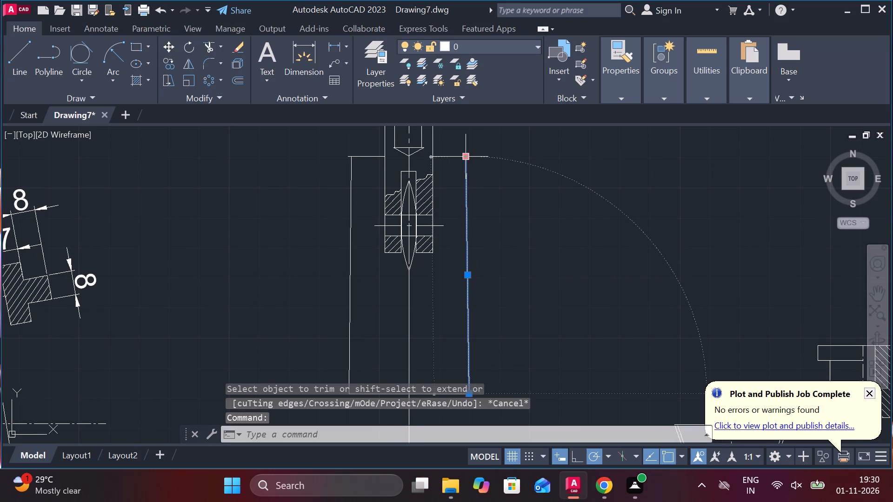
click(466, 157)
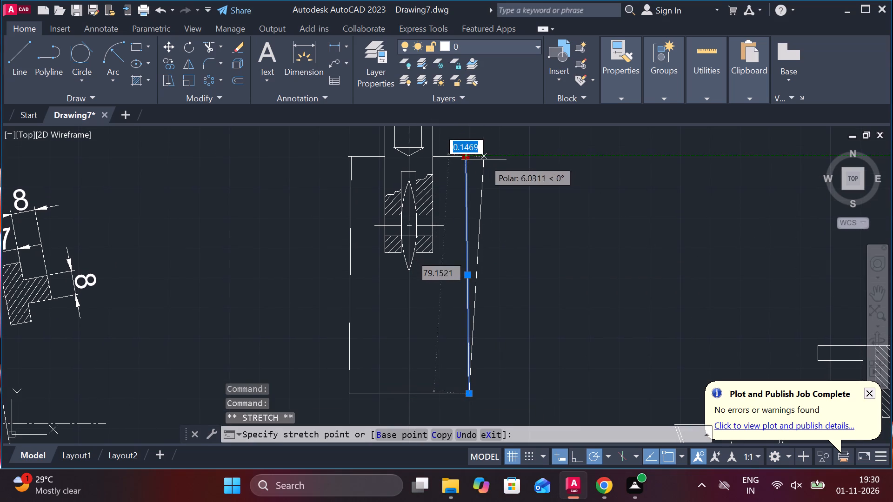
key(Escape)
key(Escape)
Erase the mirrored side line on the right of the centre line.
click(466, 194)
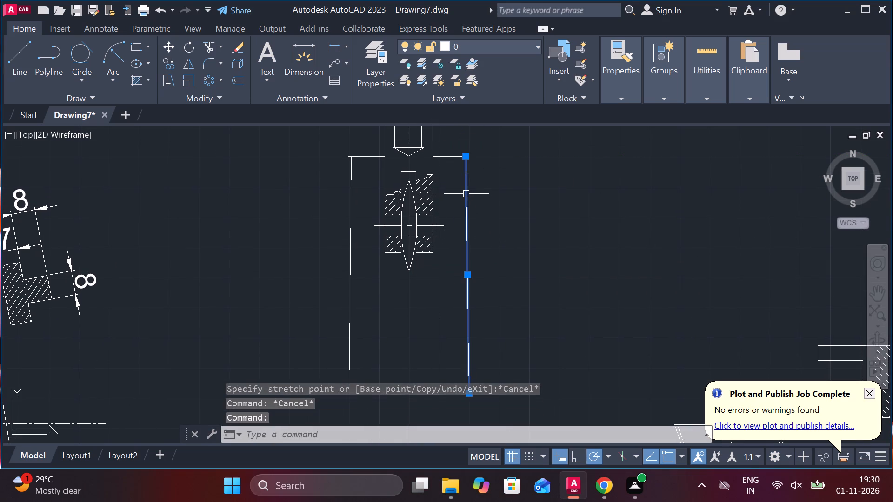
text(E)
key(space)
Trim the short upper horizontal line's overhang beyond the left side line.
middle_drag(465, 225, 465, 223)
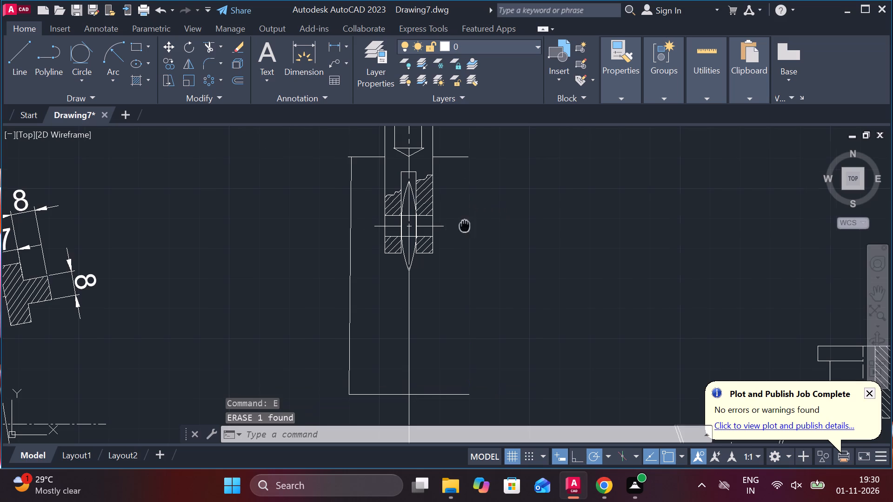
middle_drag(465, 223, 482, 184)
click(367, 218)
middle_drag(376, 249, 376, 337)
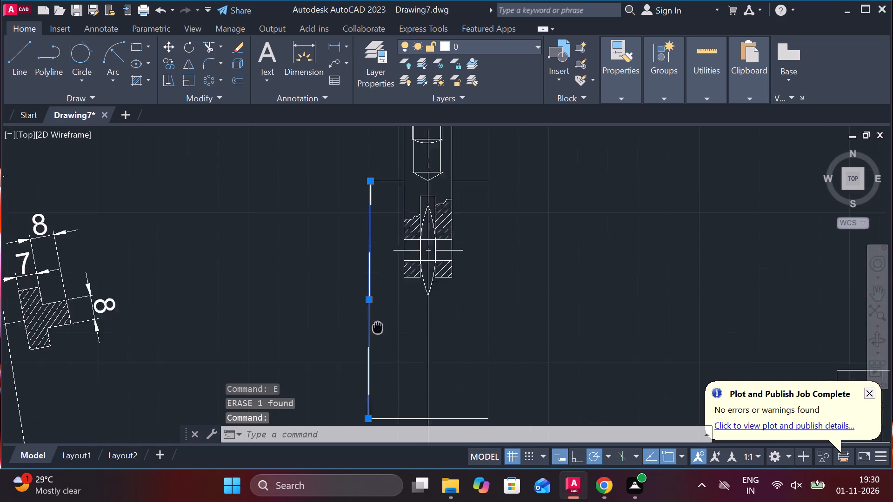
middle_drag(376, 337, 373, 344)
scroll(350, 208, up, 3)
key(Escape)
scroll(380, 221, up, 1)
text(TR)
key(space)
click(386, 220)
scroll(388, 221, down, 3)
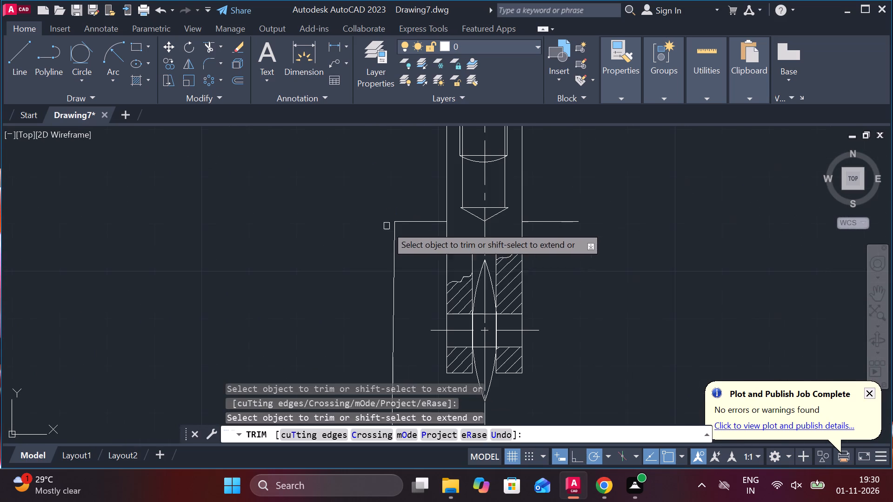
key(Escape)
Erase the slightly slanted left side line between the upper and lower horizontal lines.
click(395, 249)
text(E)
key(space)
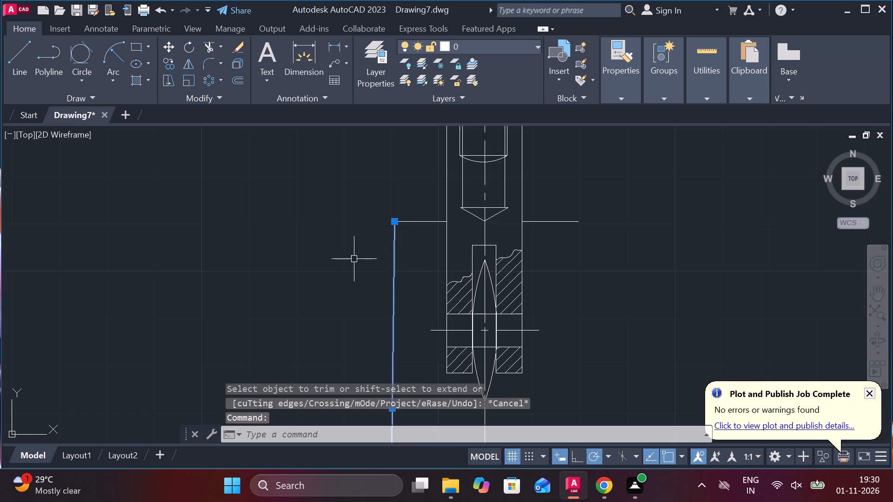
Draw the left side line from the upper short line's left end to the lower horizontal line's left end.
middle_click(354, 259)
scroll(354, 259, down, 2)
middle_drag(355, 270, 367, 226)
key(l)
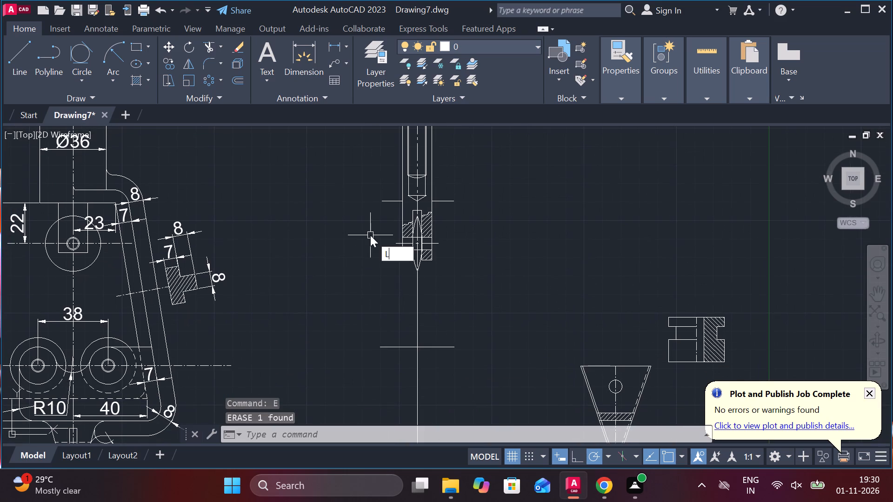
key(Return)
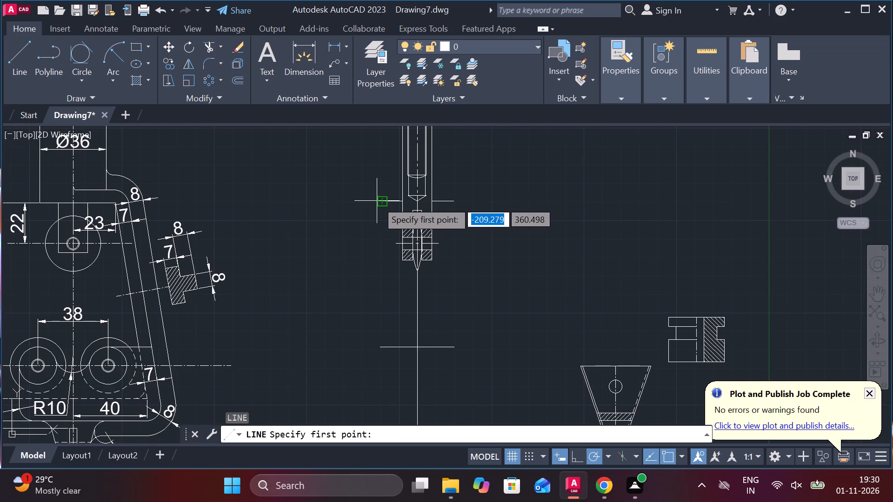
click(377, 201)
scroll(370, 360, up, 2)
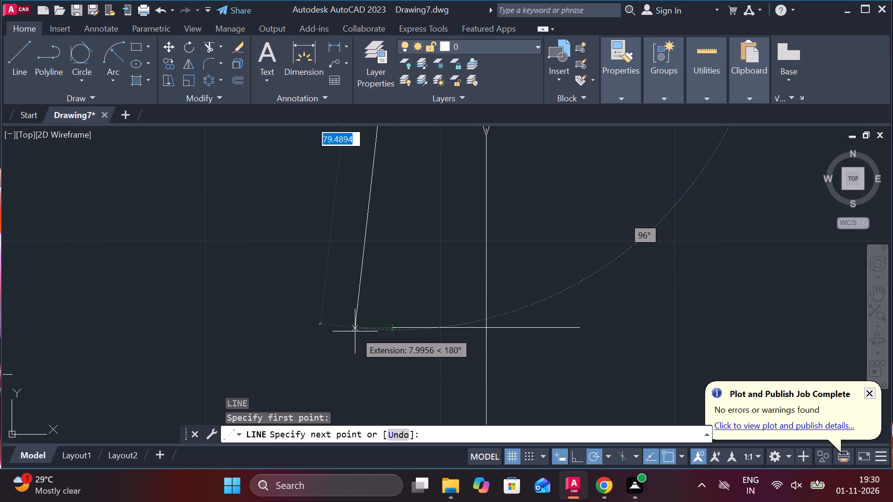
click(389, 327)
scroll(393, 314, down, 2)
key(Escape)
Draw the right side line from a point 11 outside the rod's right edge on the upper line down to the lower horizontal line's right end.
key(space)
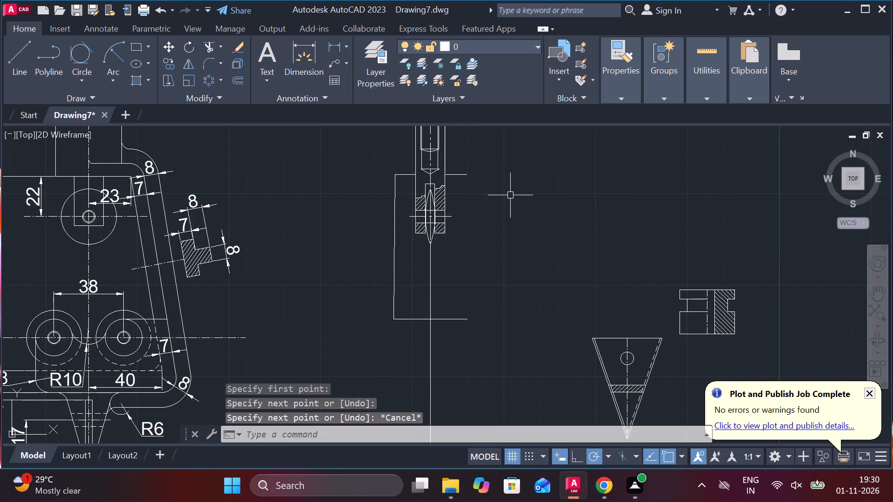
scroll(480, 191, up, 2)
middle_drag(484, 226, 480, 293)
key(Escape)
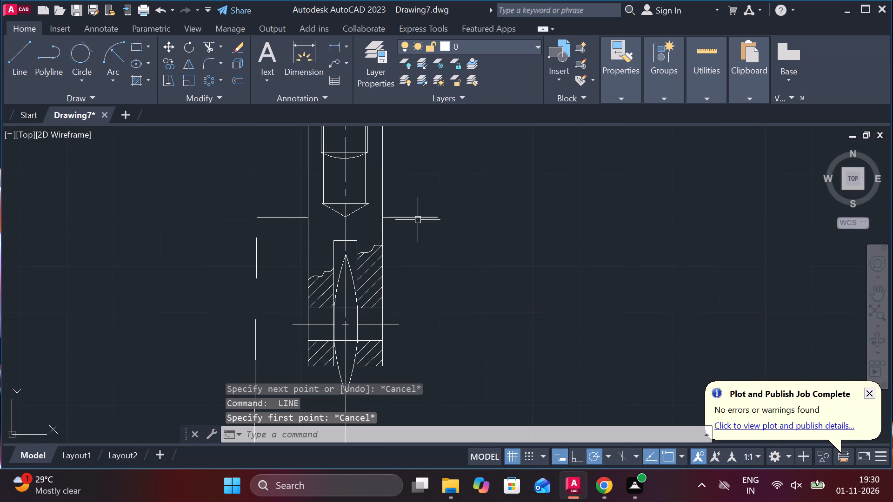
click(417, 220)
key(Escape)
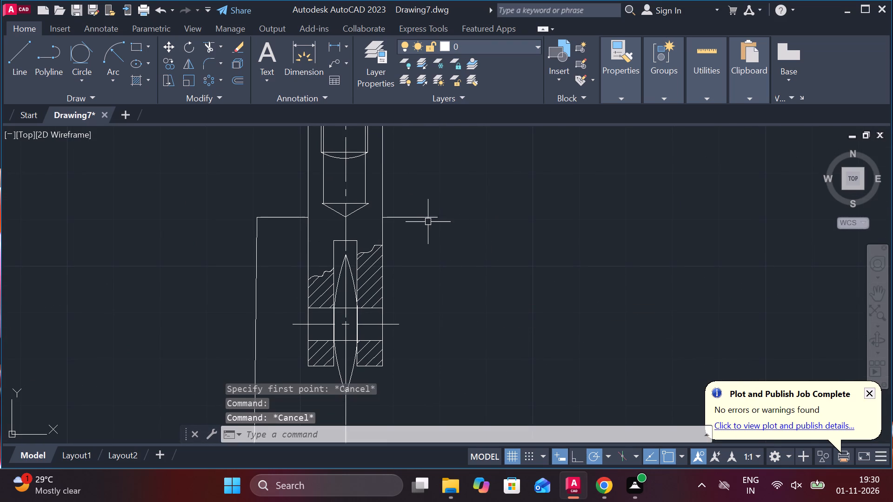
key(l)
key(Return)
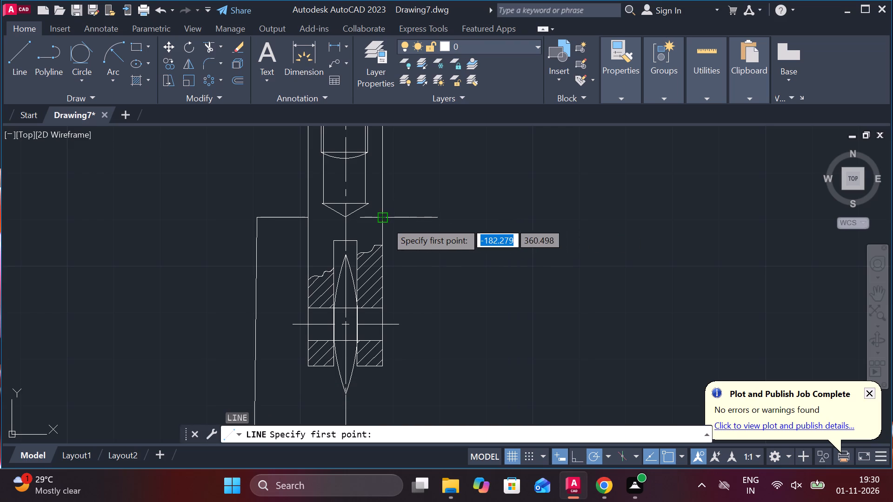
text(11)
key(space)
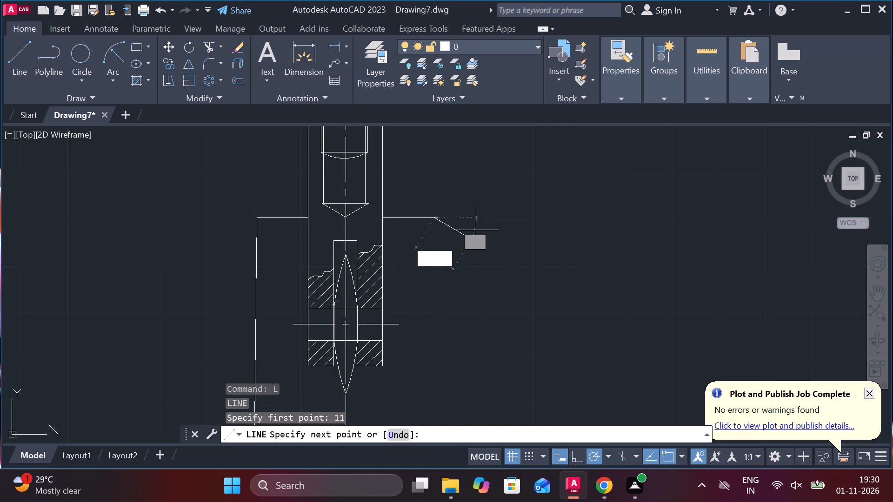
middle_drag(454, 344, 449, 274)
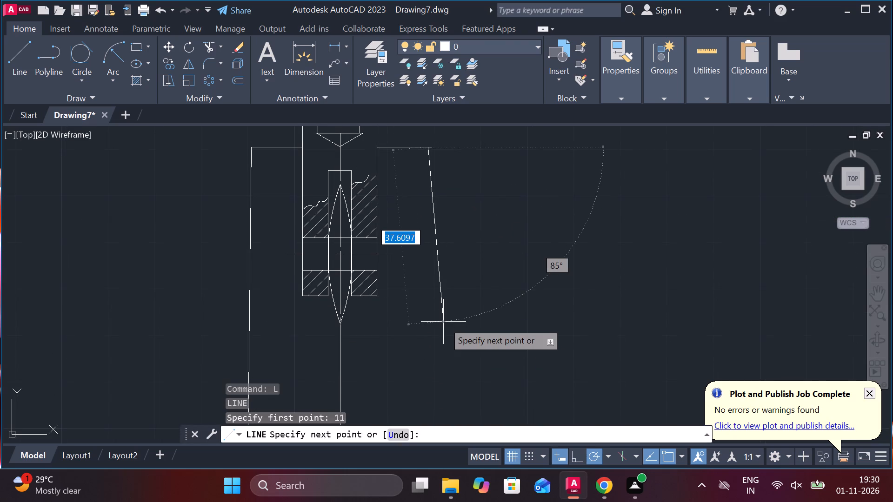
middle_drag(443, 322, 436, 237)
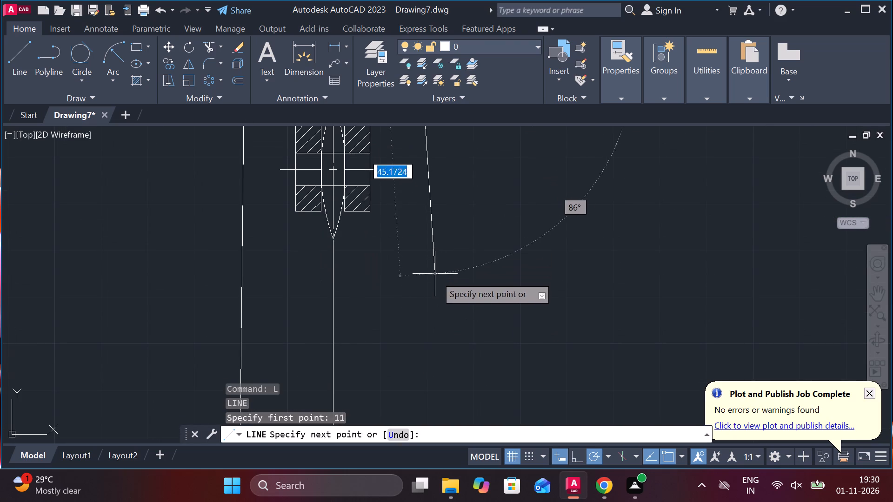
middle_drag(439, 312, 459, 208)
scroll(457, 266, down, 2)
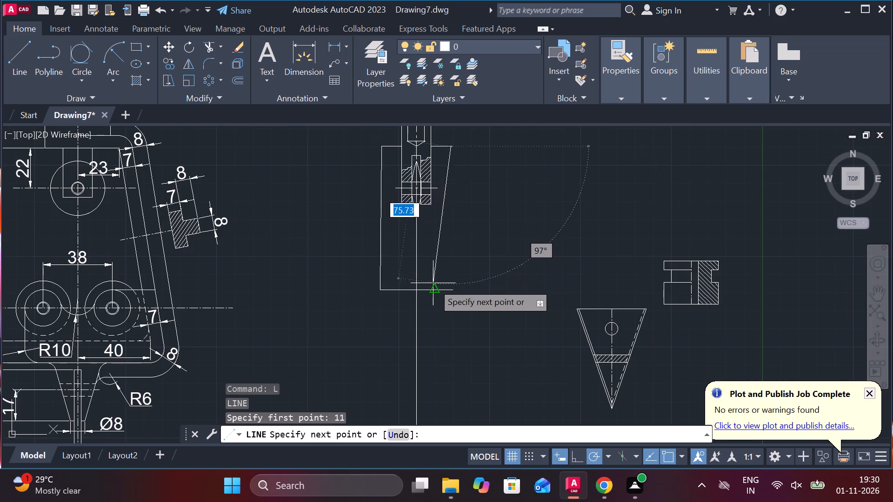
scroll(435, 290, up, 2)
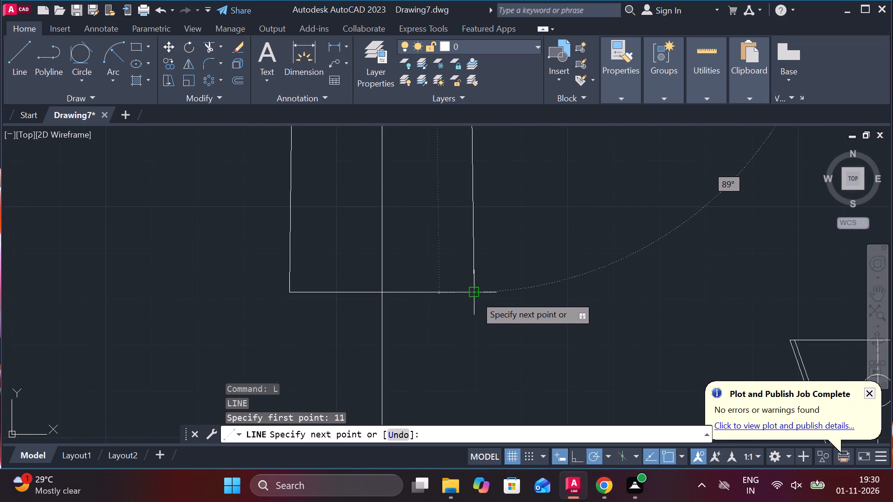
click(475, 296)
scroll(499, 275, down, 3)
key(grave)
middle_drag(524, 211, 527, 242)
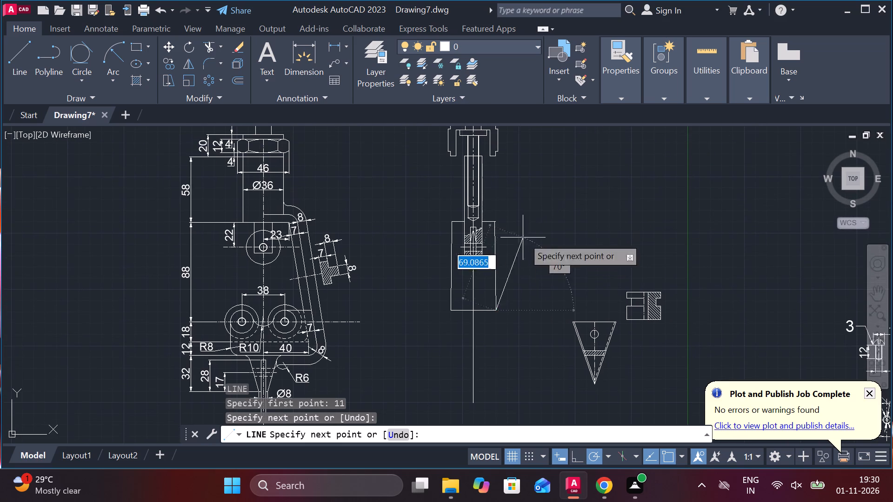
key(Escape)
Draw a vertical line from the top of the right side line up to the lower edge of the cap nut.
scroll(486, 206, up, 3)
key(l)
key(Return)
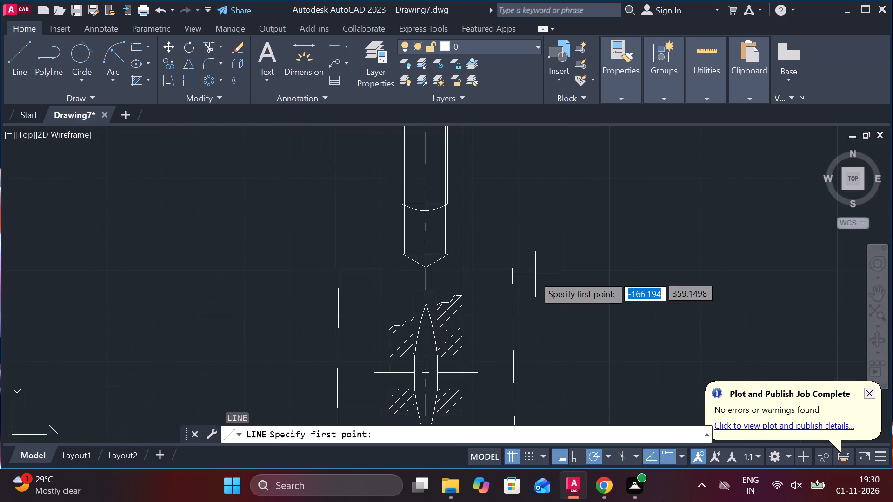
click(507, 267)
middle_drag(508, 177, 519, 337)
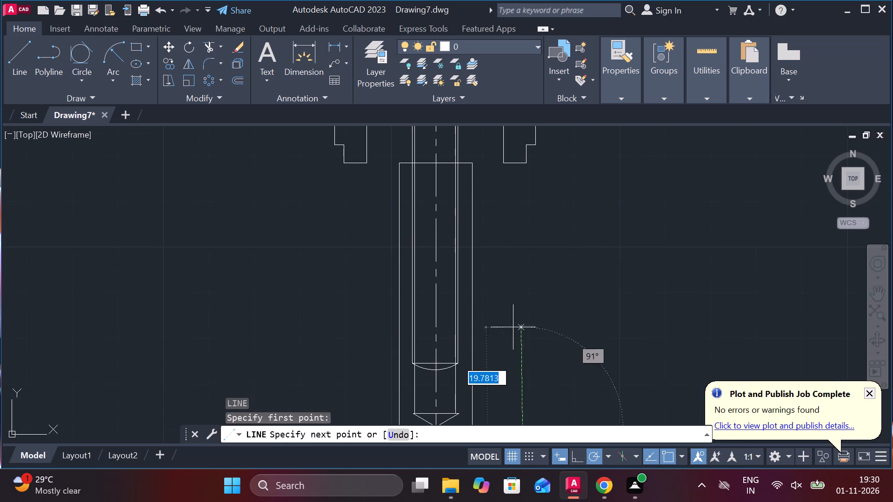
click(524, 165)
scroll(546, 193, down, 1)
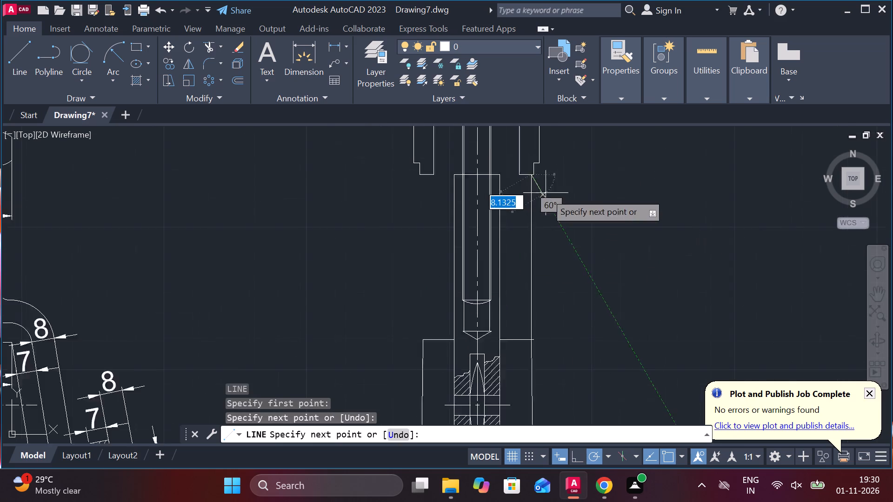
scroll(546, 193, down, 2)
key(Escape)
Draw a vertical line from the top of the left side line up past the lower edge of the cap nut.
scroll(473, 286, up, 2)
key(space)
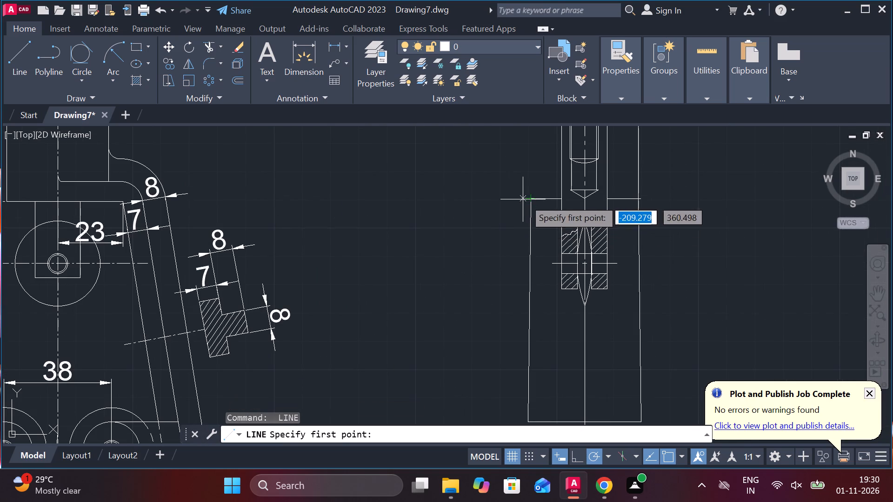
click(525, 198)
middle_drag(542, 165, 521, 380)
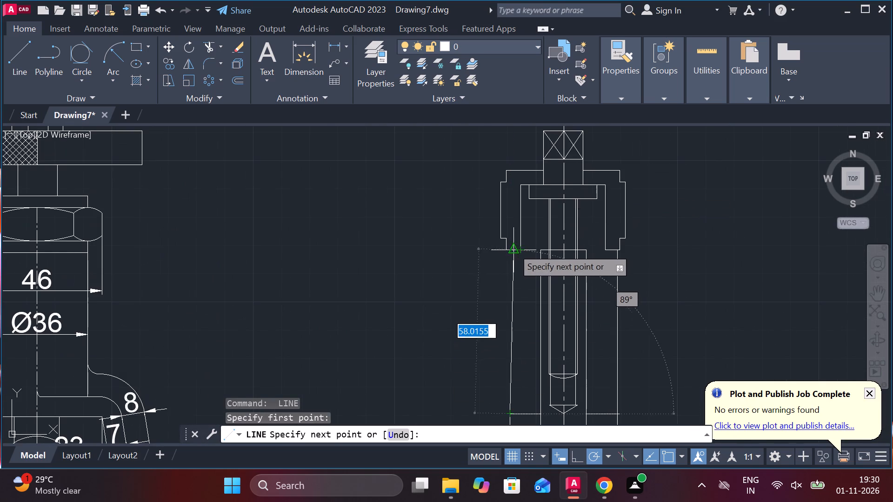
scroll(505, 253, up, 2)
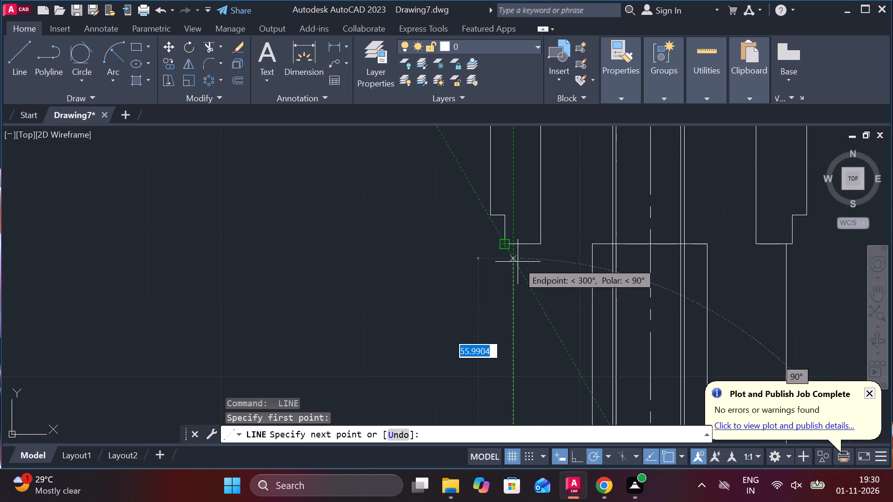
click(514, 200)
key(Escape)
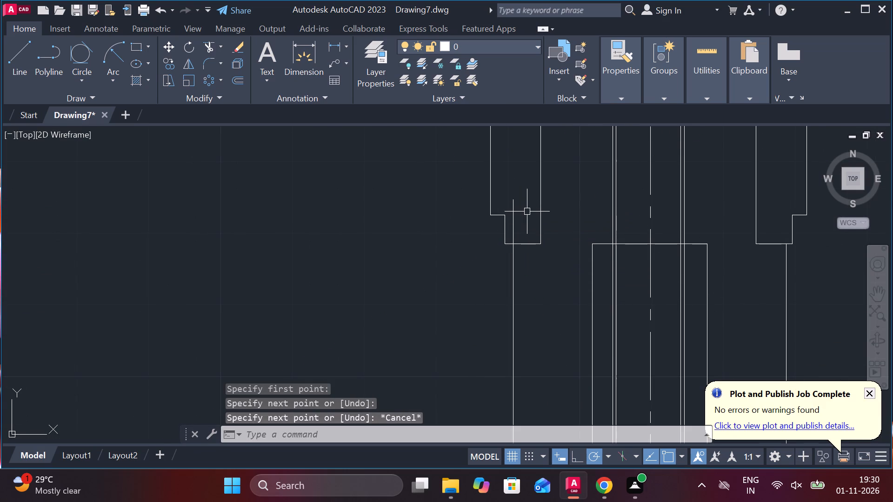
Trim the part of the left vertical line that overlaps the cap nut section.
text(TR)
key(space)
click(515, 218)
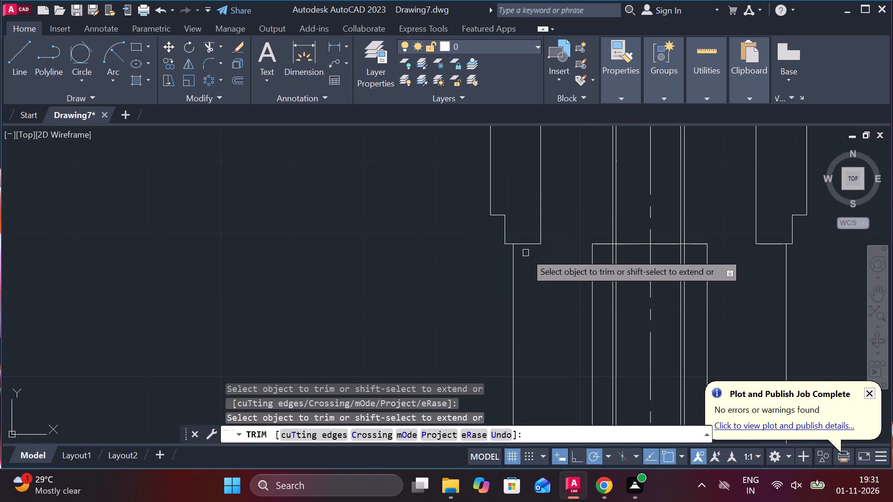
scroll(525, 253, down, 2)
scroll(672, 284, down, 2)
middle_drag(673, 285, 540, 188)
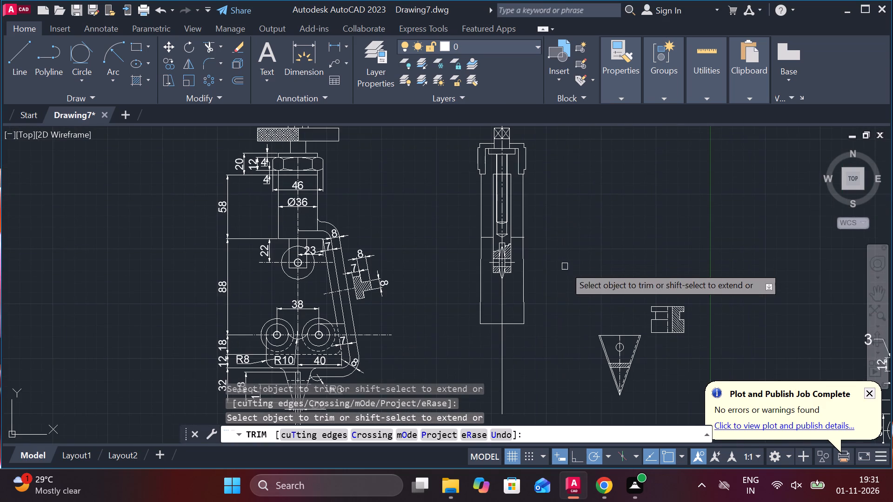
middle_drag(564, 284, 549, 229)
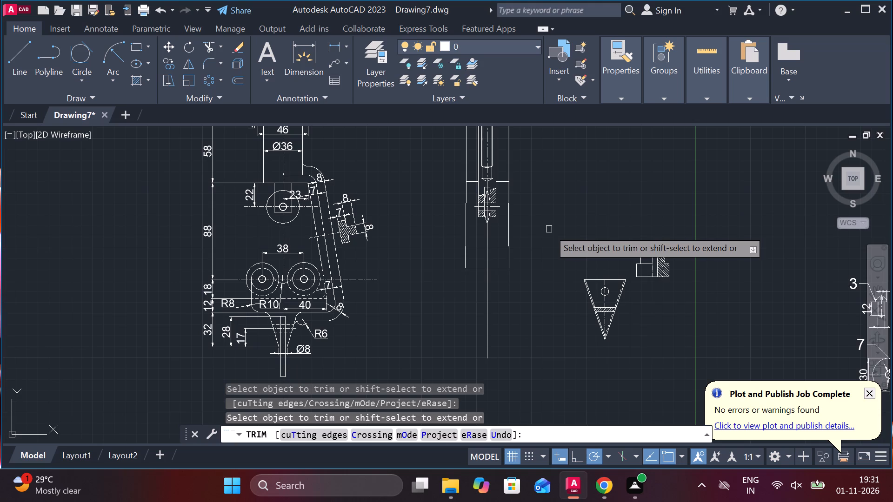
scroll(489, 282, up, 2)
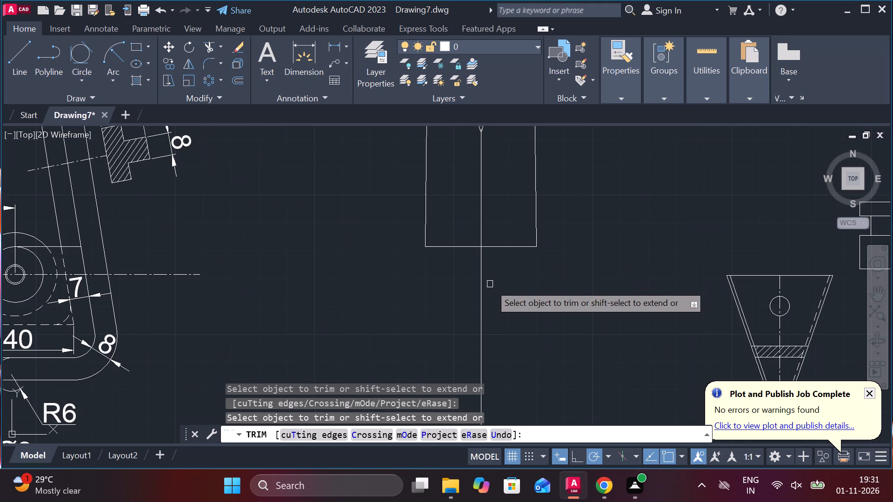
scroll(485, 278, down, 2)
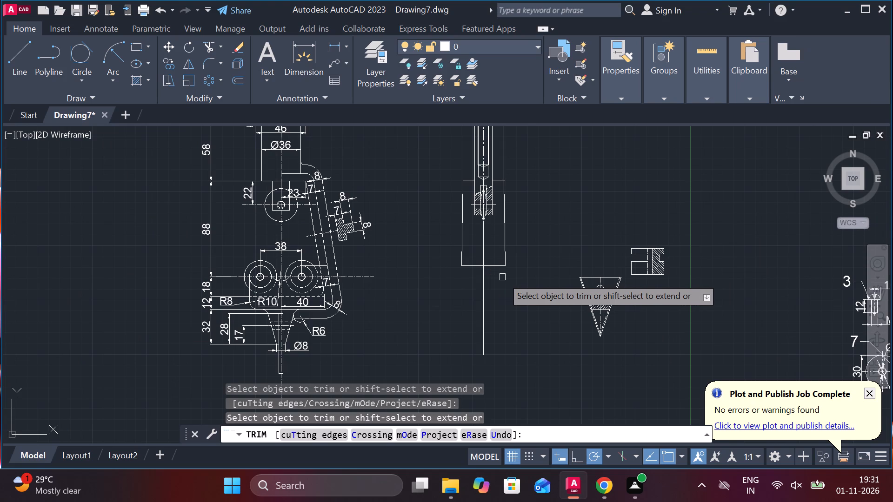
middle_drag(507, 288, 470, 284)
scroll(646, 286, up, 2)
key(Escape)
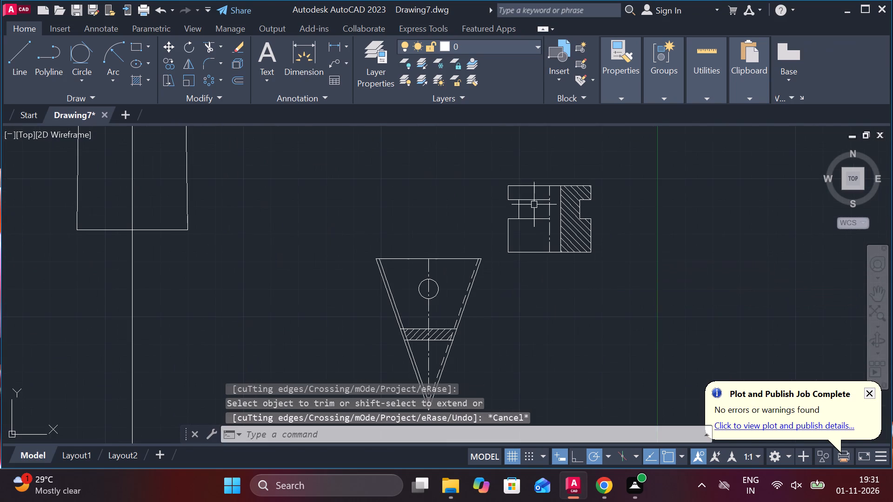
Rotate the half-sectioned grooved roller view 90° counterclockwise so its hatched half lies on top.
click(493, 160)
click(641, 308)
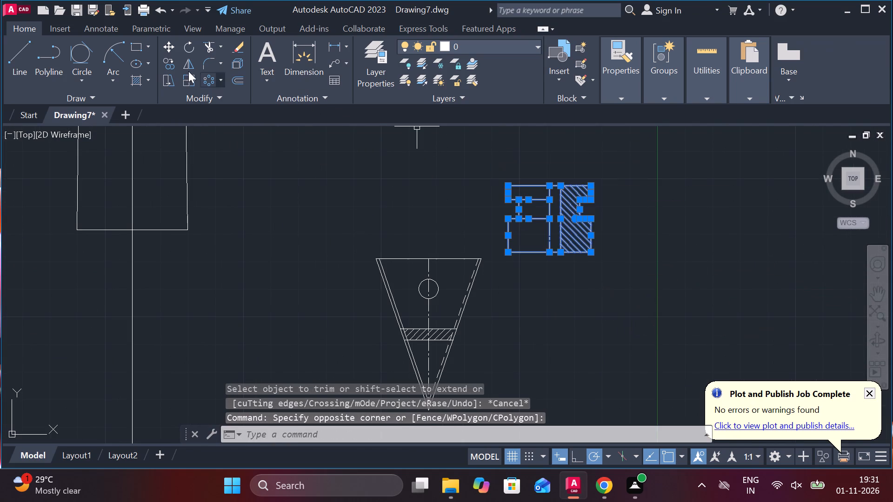
click(190, 47)
click(627, 225)
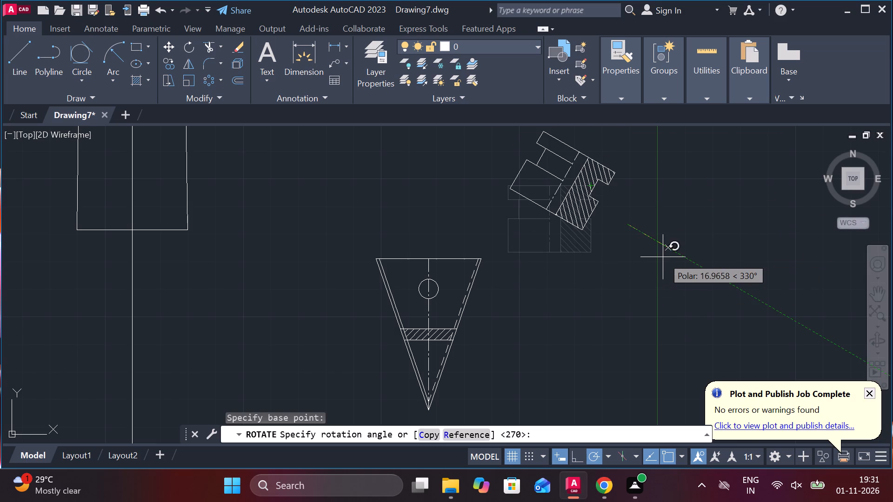
click(631, 204)
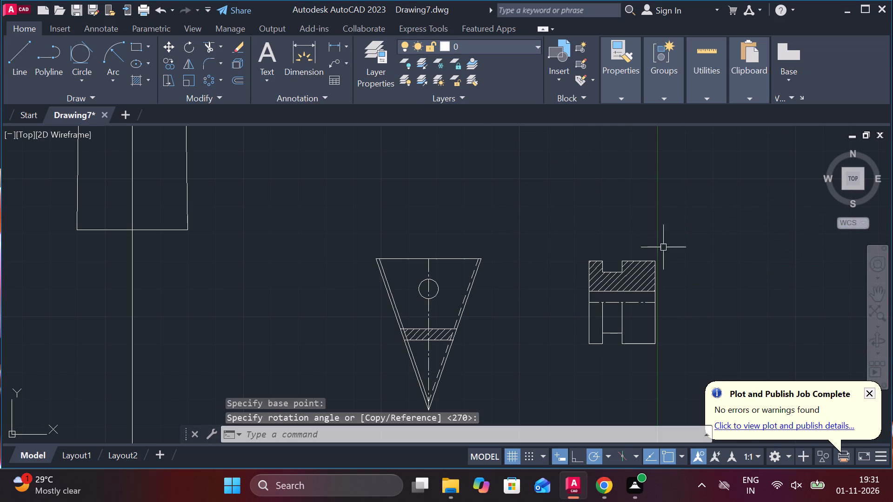
Erase the hatch from the upper half of the rotated roller view.
middle_drag(663, 271, 649, 249)
click(614, 258)
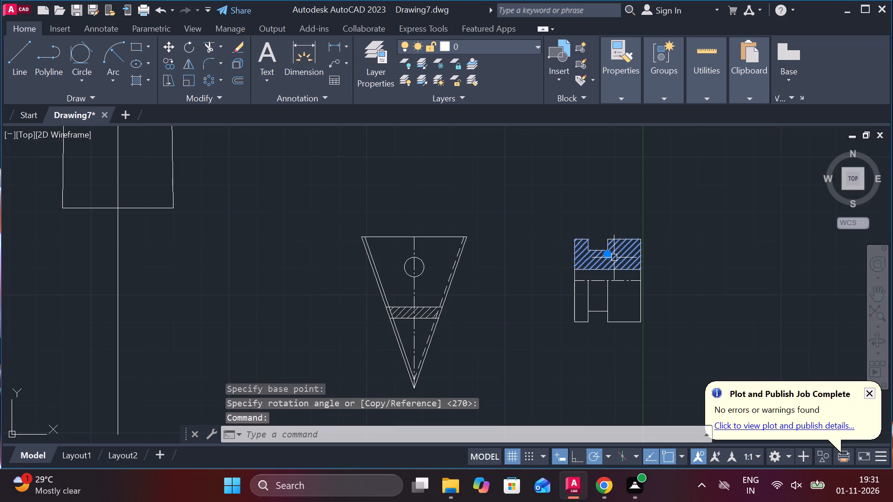
text(E)
key(space)
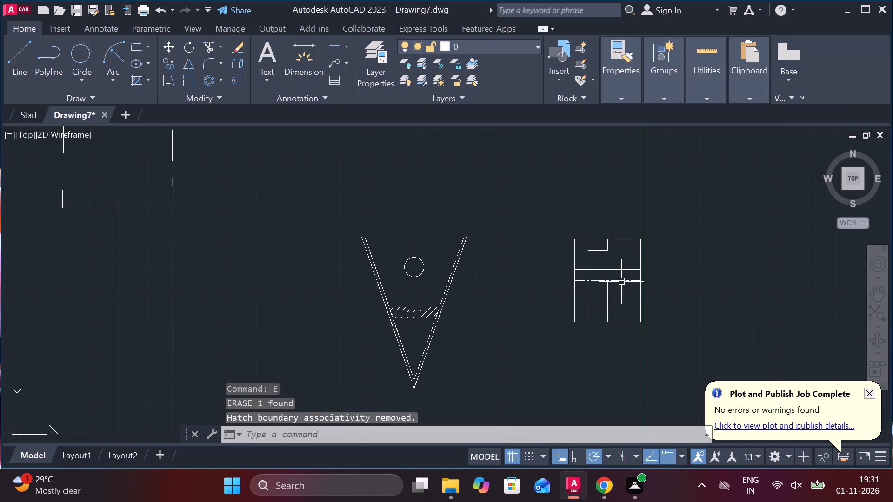
Move the rotated roller view into the empty space between the dimensioned front view and the assembled view, beside the rollers.
middle_drag(620, 281, 602, 236)
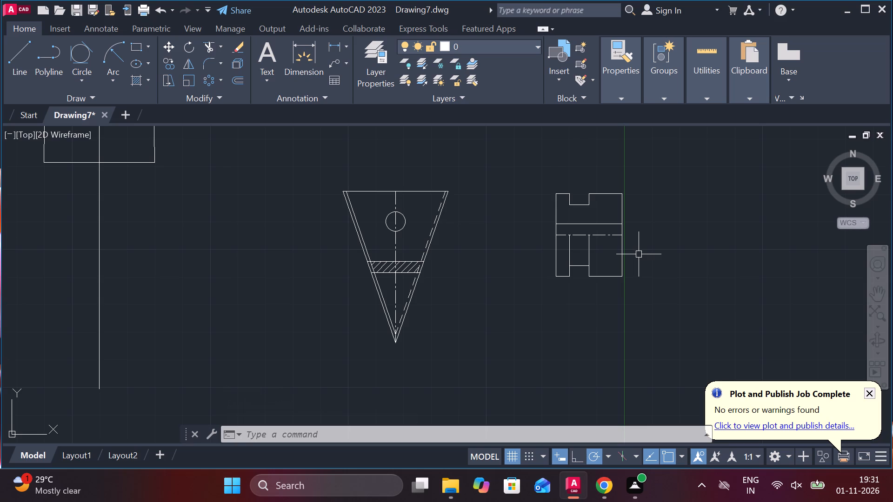
click(524, 166)
click(677, 333)
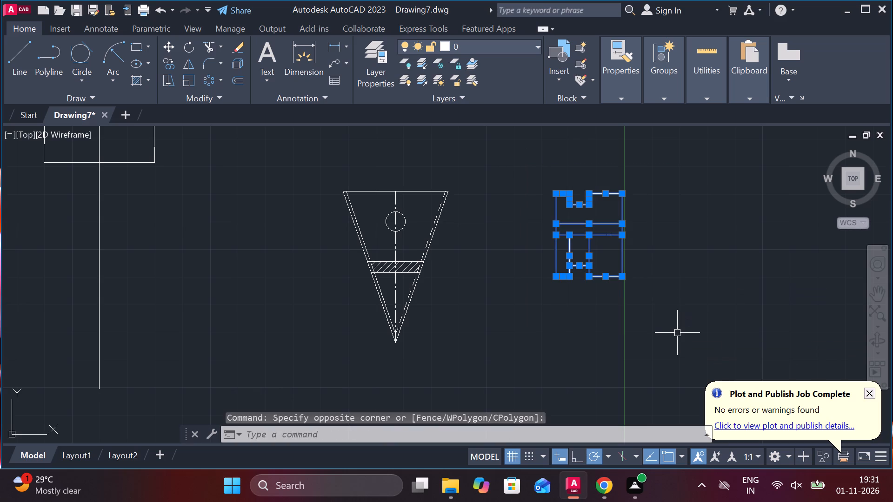
key(m)
key(Return)
click(552, 236)
scroll(552, 238, down, 1)
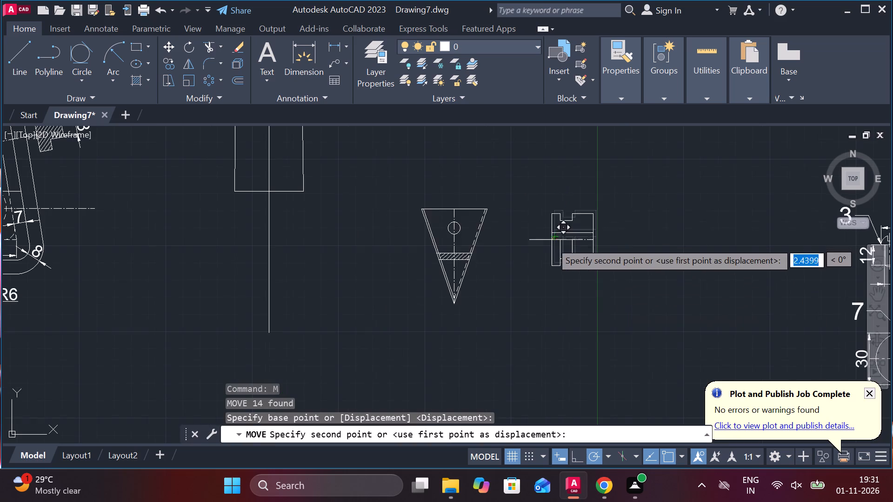
middle_drag(325, 181, 517, 253)
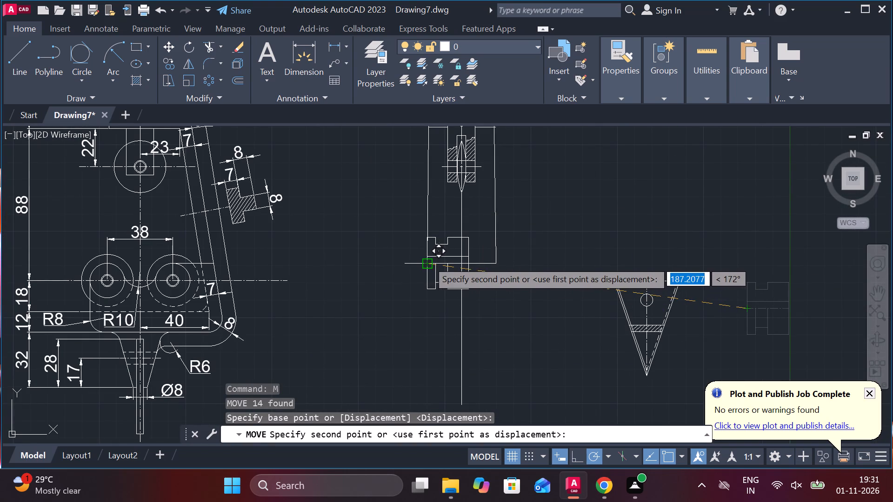
middle_drag(180, 281, 237, 262)
scroll(237, 262, up, 1)
scroll(312, 225, up, 2)
middle_drag(294, 270, 533, 152)
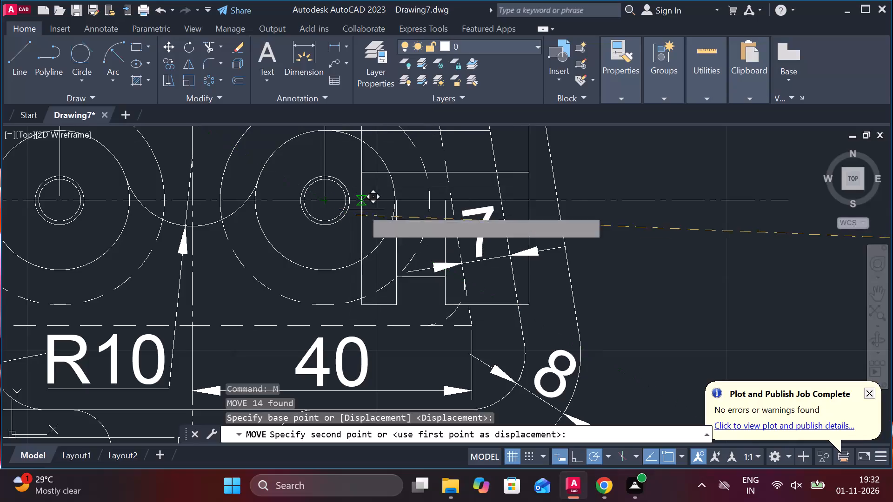
scroll(418, 202, down, 1)
scroll(567, 246, down, 1)
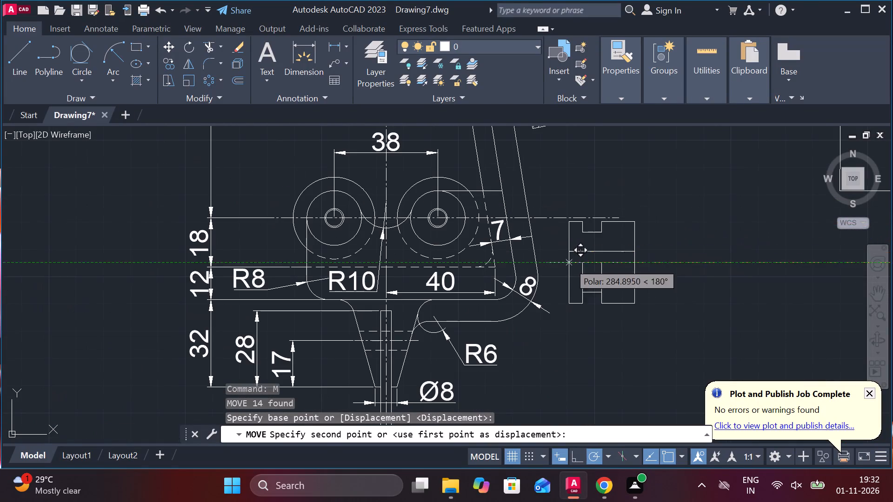
middle_click(599, 278)
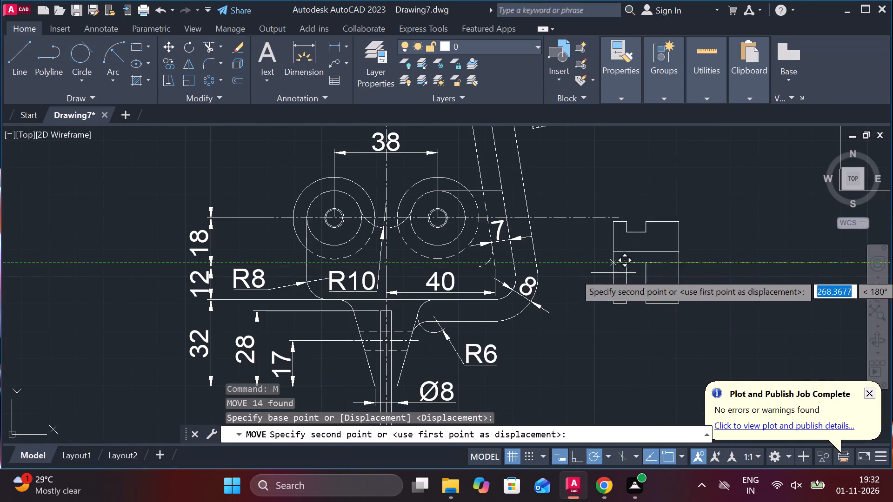
click(626, 277)
key(Escape)
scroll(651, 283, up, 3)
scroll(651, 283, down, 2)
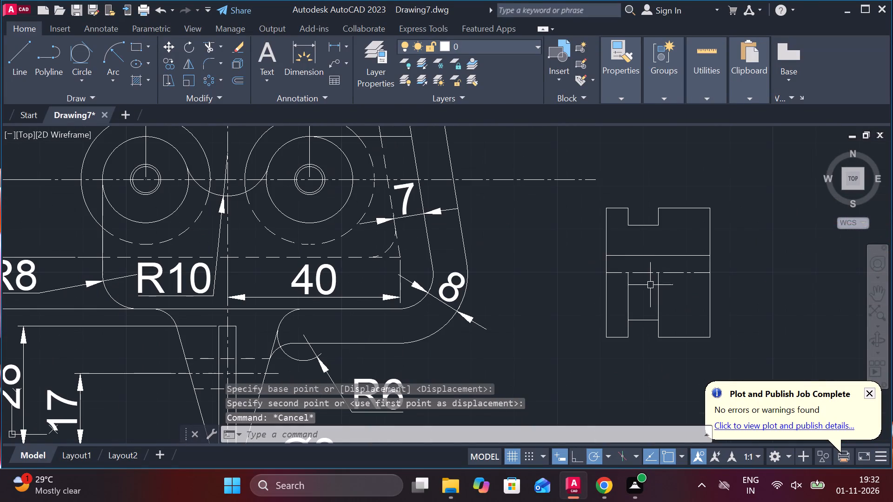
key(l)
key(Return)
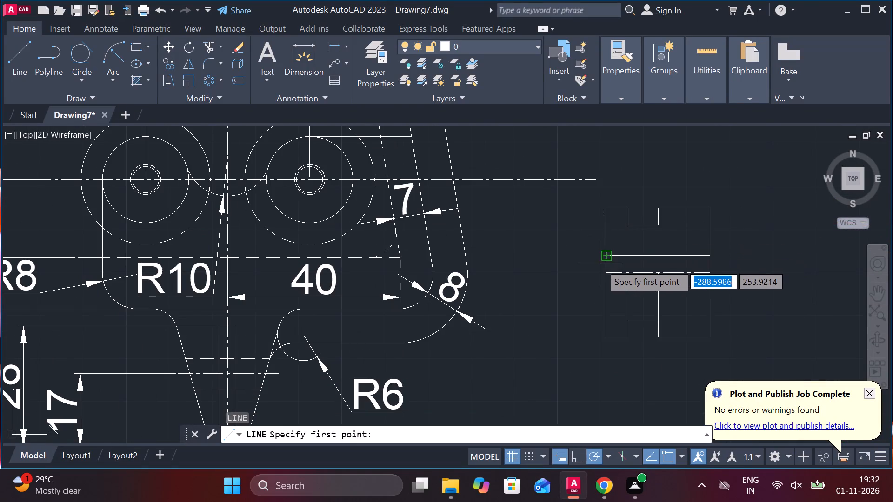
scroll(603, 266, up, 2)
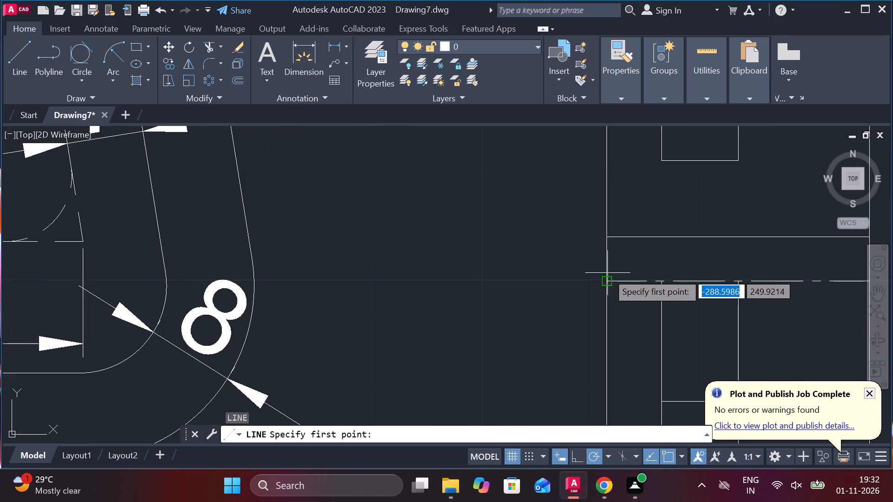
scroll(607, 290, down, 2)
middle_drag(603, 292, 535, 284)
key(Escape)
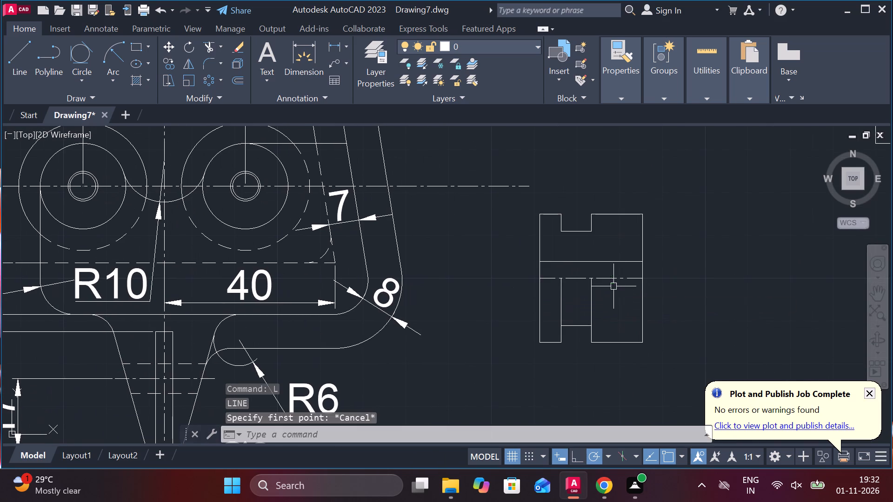
Erase the horizontal centre line and the solid line just above it from the moved roller view.
click(620, 279)
click(608, 264)
text(E)
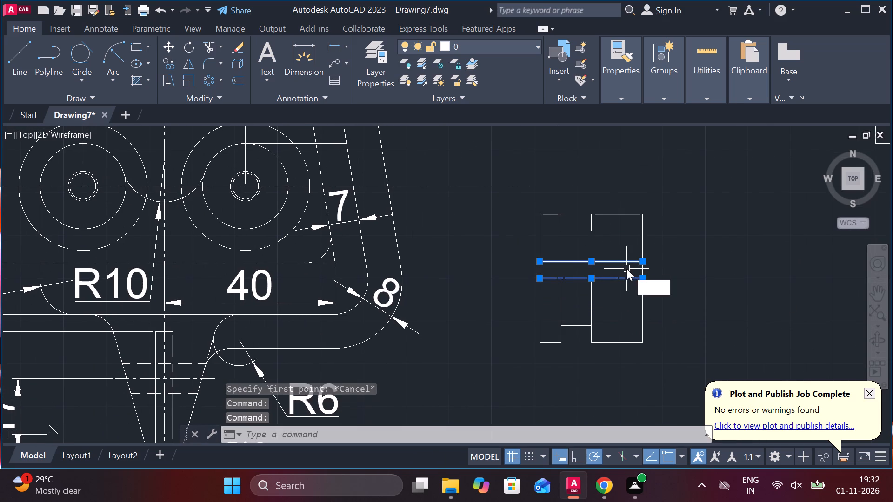
key(space)
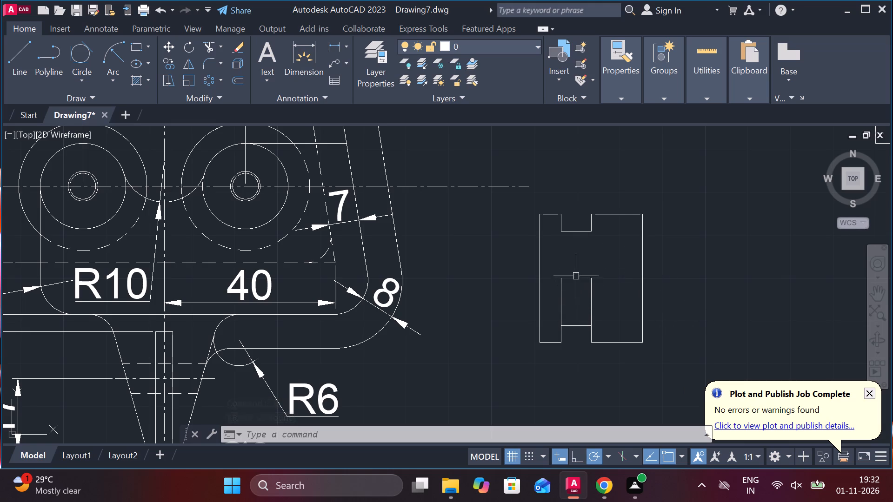
Extend the two vertical groove side lines of the roller up through its upper half to complete the full outline.
text(EX)
key(space)
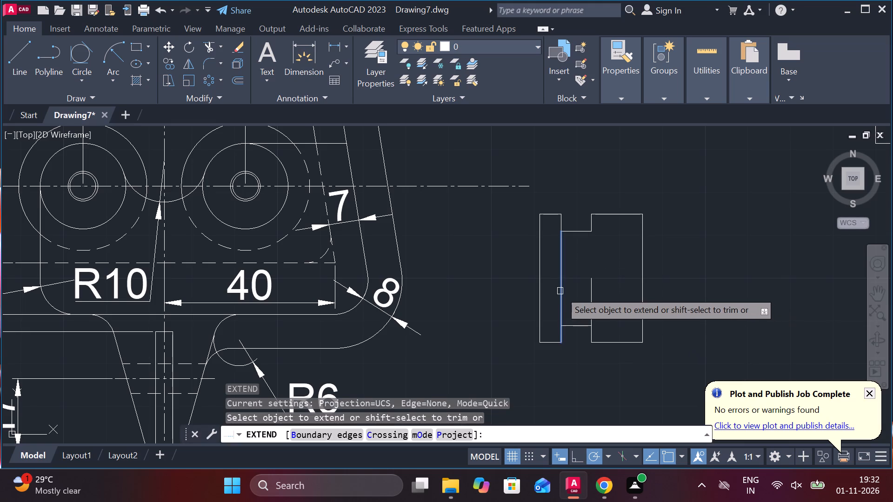
click(560, 291)
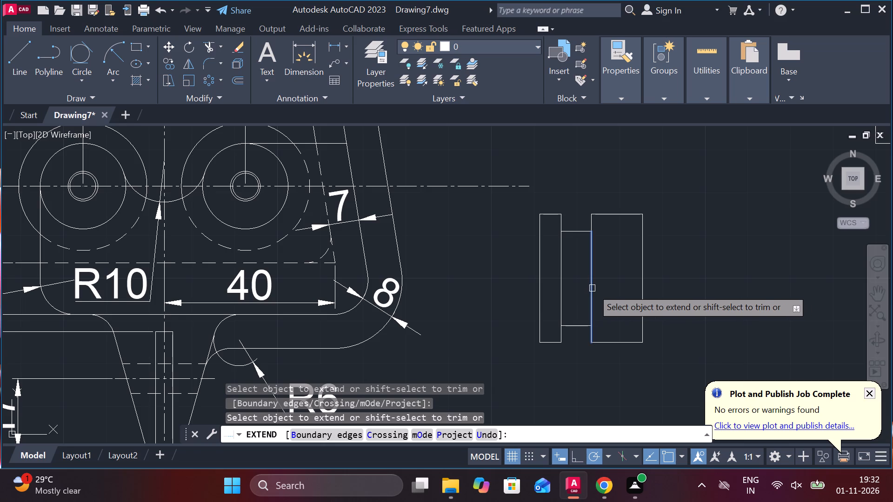
click(592, 288)
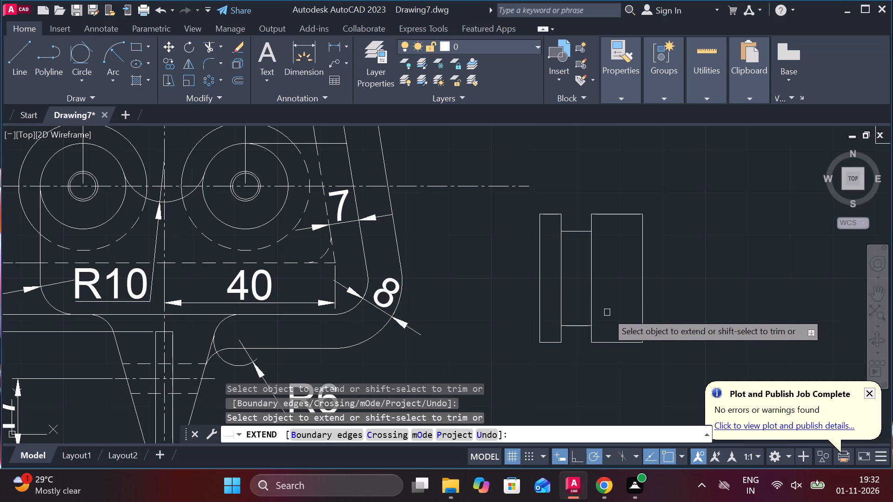
scroll(613, 284, down, 2)
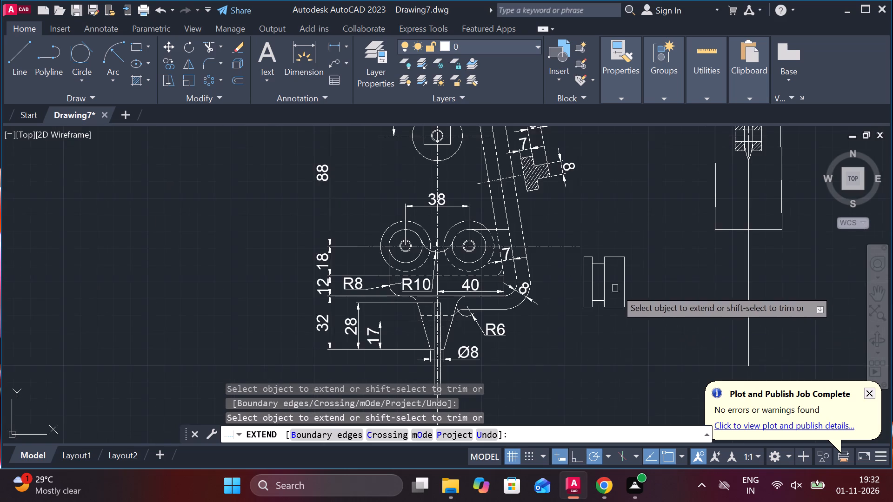
middle_drag(629, 289, 598, 320)
scroll(593, 281, up, 2)
key(Escape)
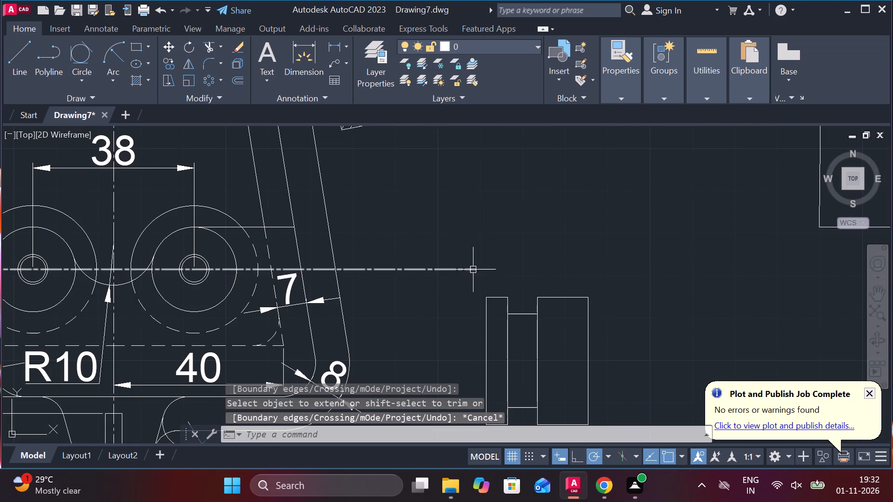
Draw a horizontal line level with the front view's roller centre line, crossing the vertical centre line of the assembled view.
click(471, 268)
key(l)
key(Return)
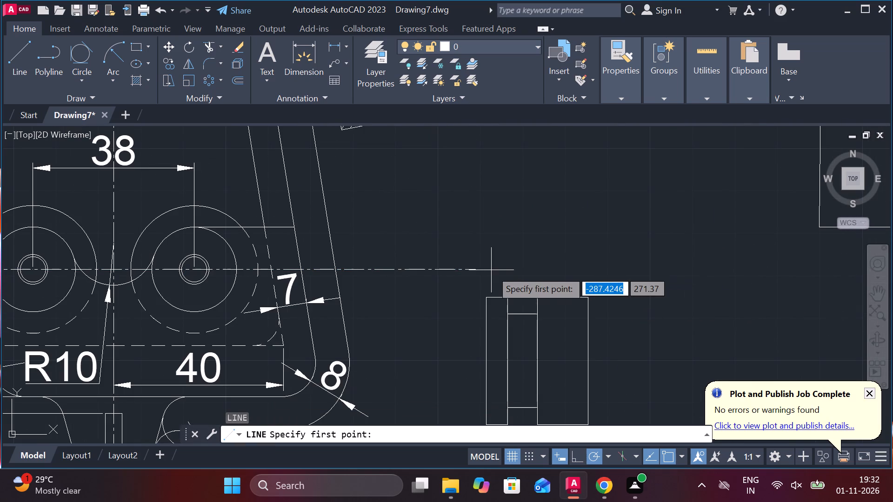
click(535, 272)
scroll(547, 272, down, 2)
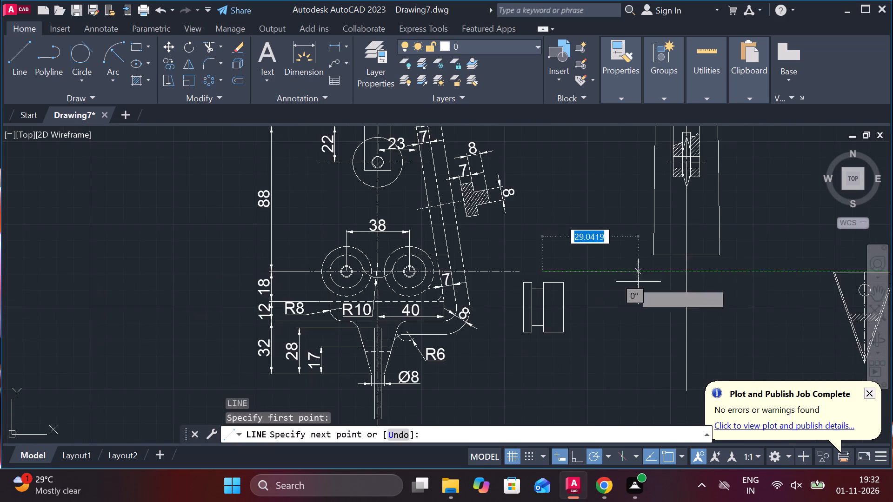
middle_drag(655, 284, 599, 276)
click(700, 259)
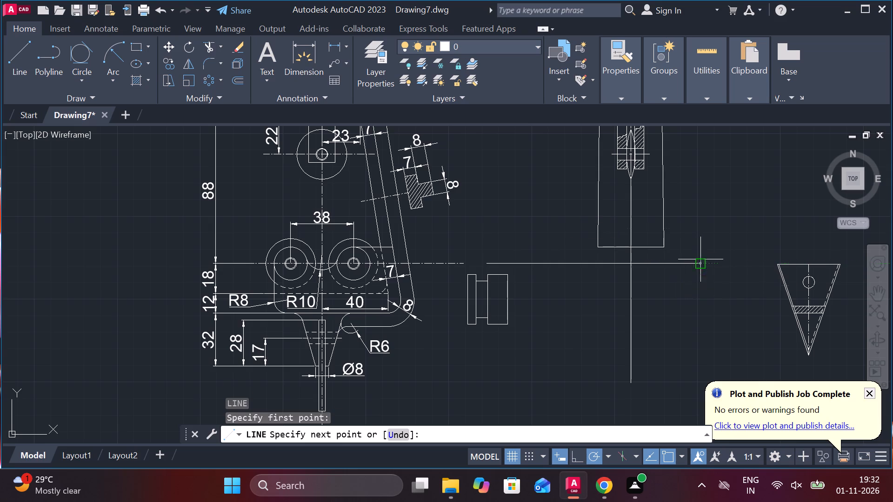
key(Escape)
middle_drag(664, 323, 613, 314)
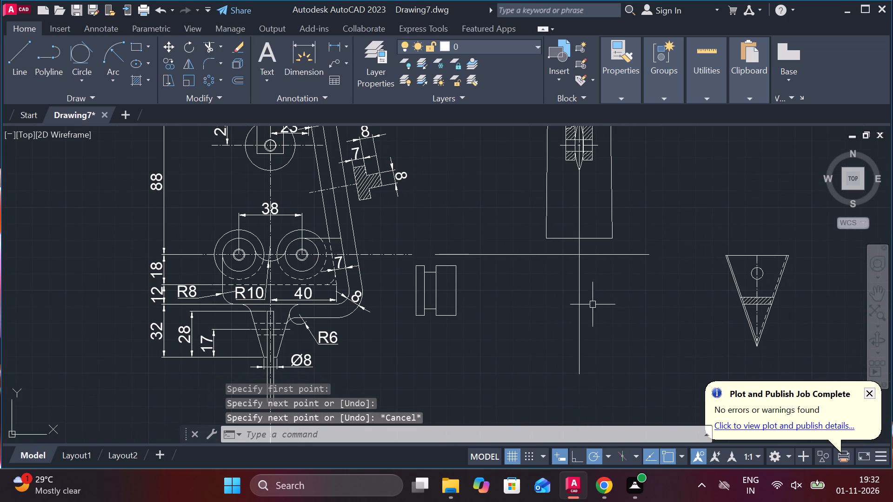
Move the complete roller outline closer to the vertical centre line of the assembled view, below the new horizontal line.
click(401, 267)
key(Escape)
click(406, 263)
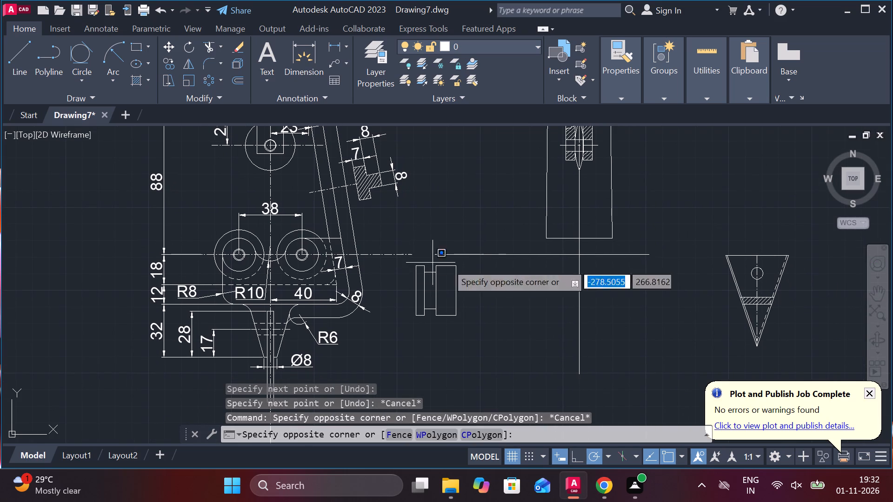
click(501, 330)
key(m)
key(Return)
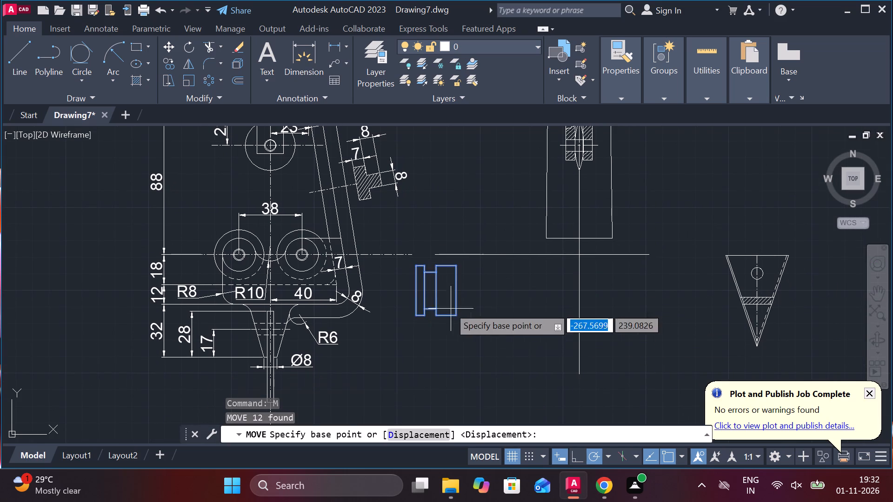
scroll(436, 299, up, 1)
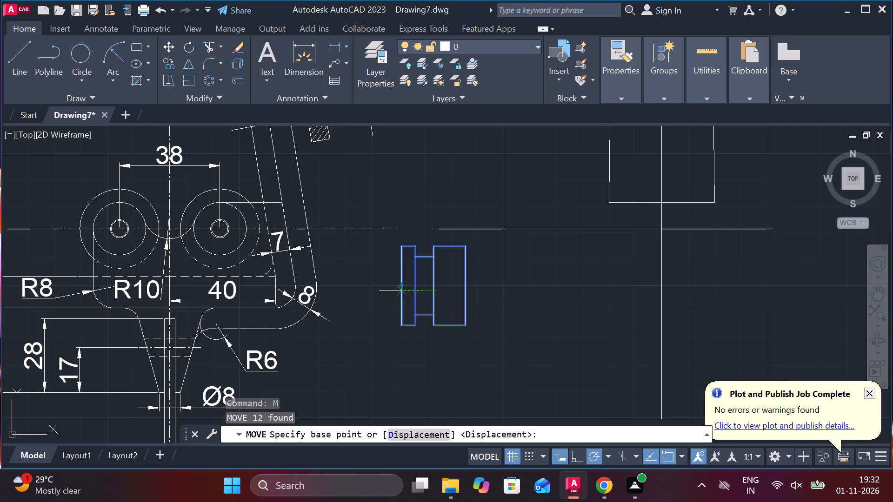
click(402, 282)
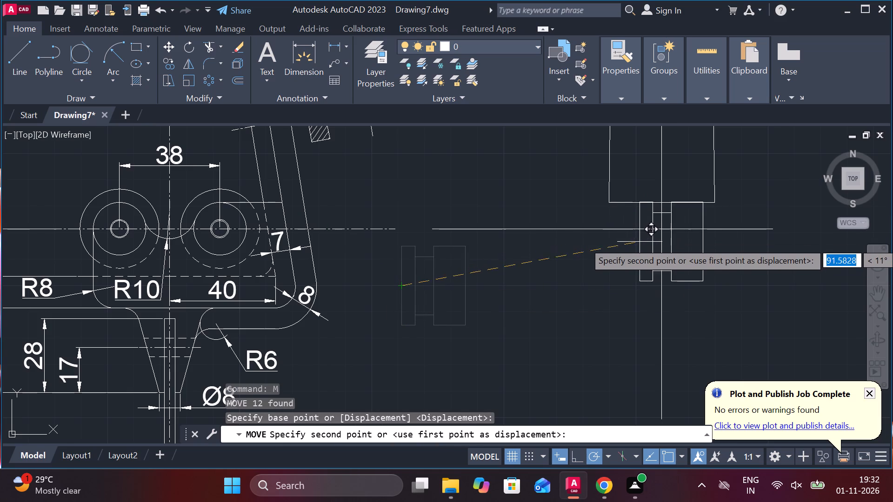
scroll(637, 241, up, 2)
middle_drag(641, 241, 487, 293)
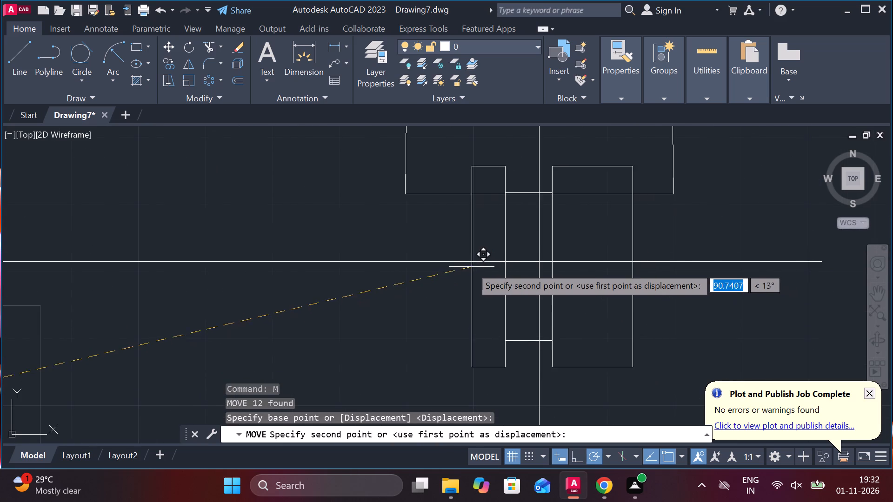
scroll(469, 285, down, 2)
middle_drag(430, 326, 481, 260)
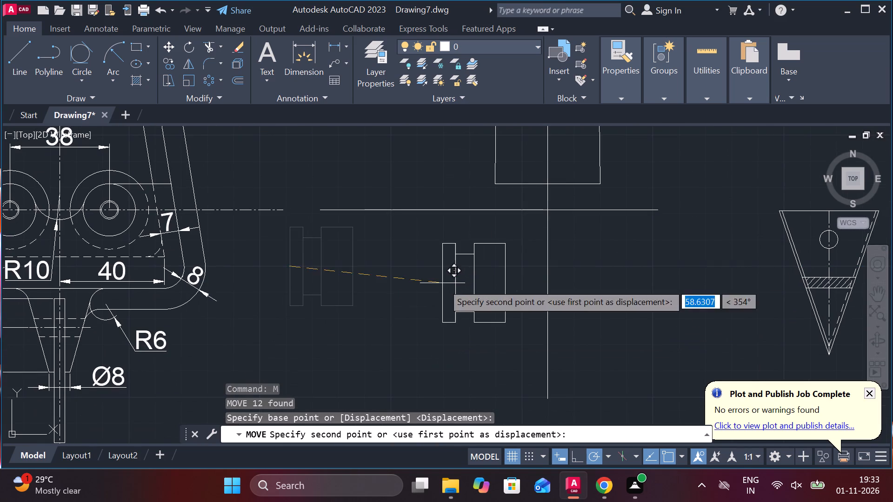
click(442, 283)
key(Escape)
Draw crossing centre lines on the roller: a full-width horizontal one at mid-height and a 22-unit vertical one between the groove edges' midpoints.
key(l)
key(Return)
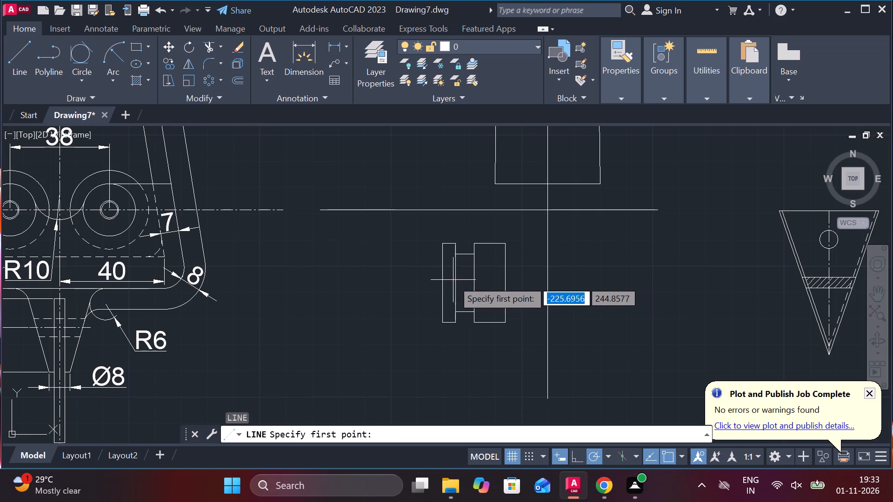
click(441, 281)
click(506, 281)
key(Escape)
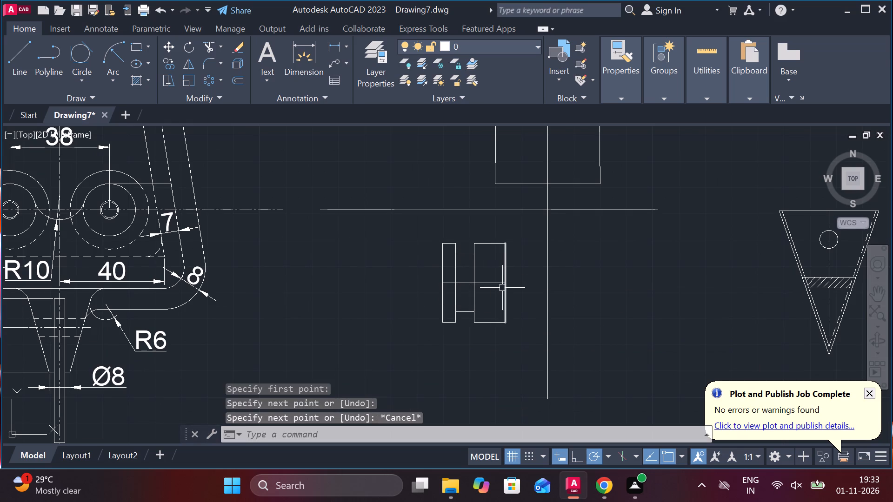
key(l)
key(Return)
scroll(482, 262, up, 2)
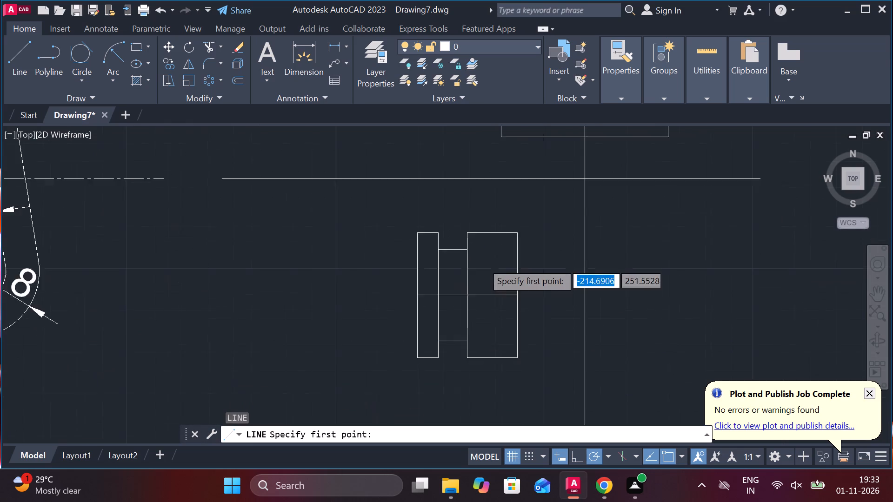
click(433, 249)
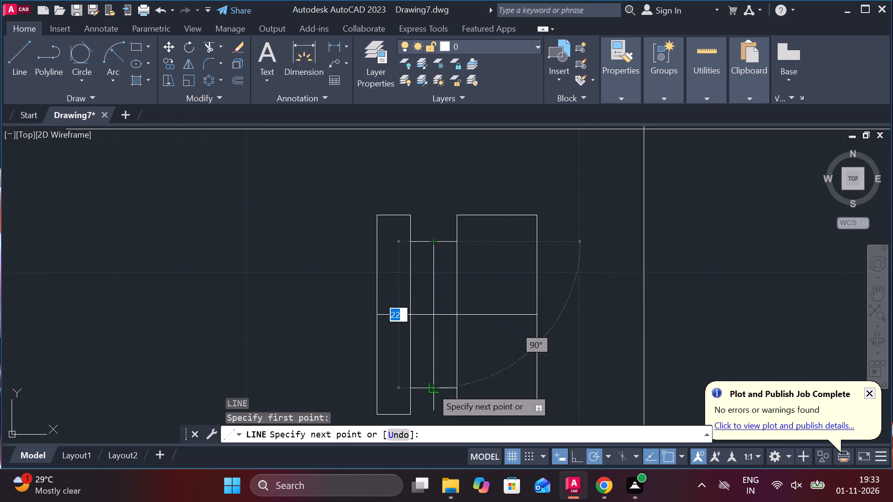
click(432, 388)
key(Escape)
Move the complete roller by its centre onto the intersection of the assembled view's horizontal and vertical centre lines.
scroll(450, 364, down, 1)
click(384, 252)
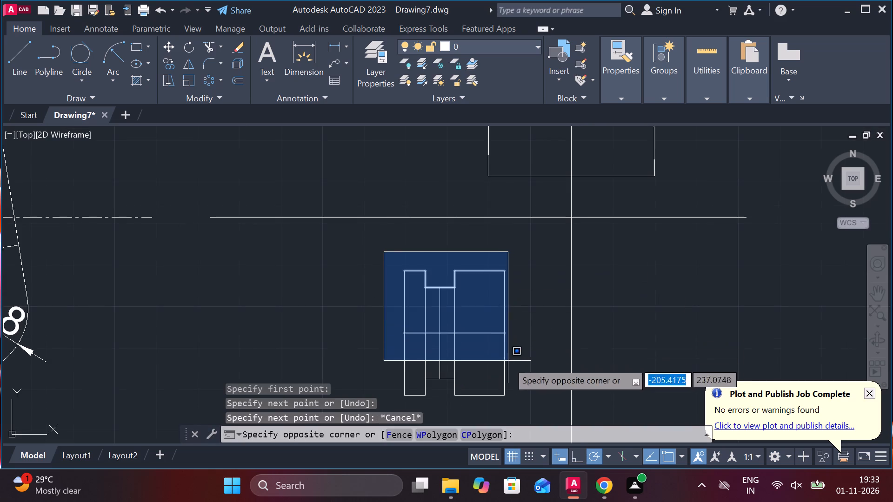
middle_drag(507, 363, 516, 342)
click(536, 398)
key(m)
key(Return)
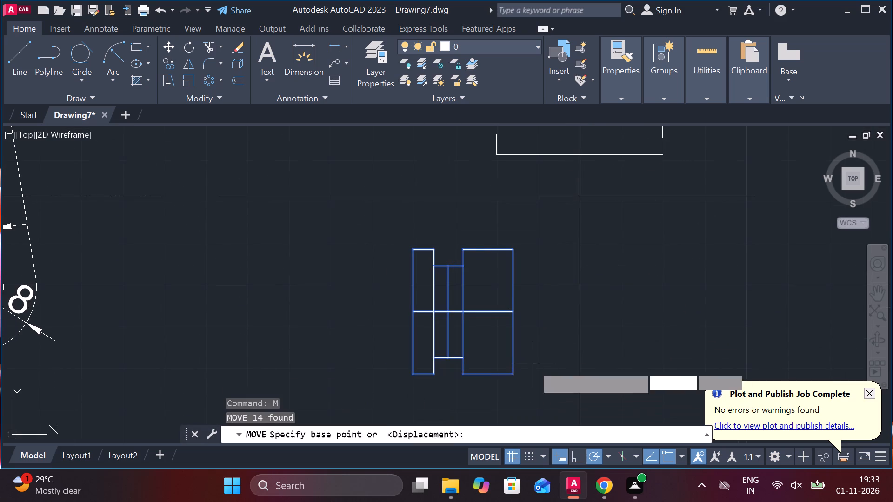
click(450, 313)
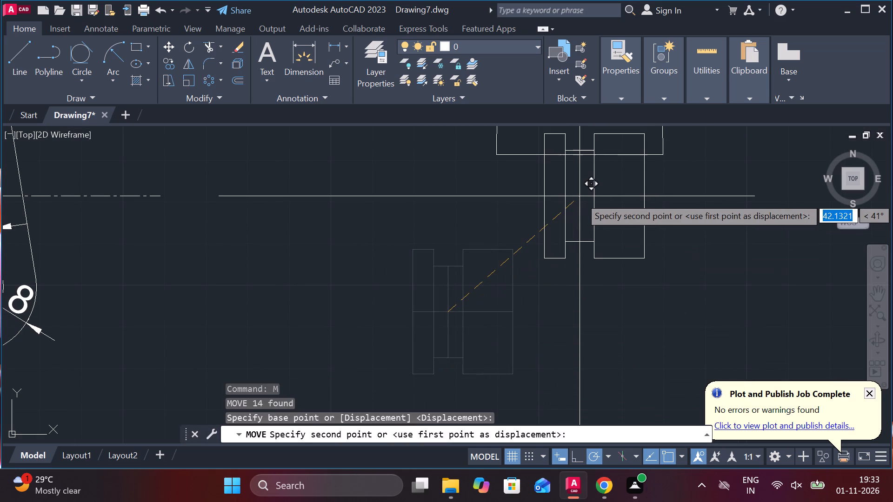
click(580, 197)
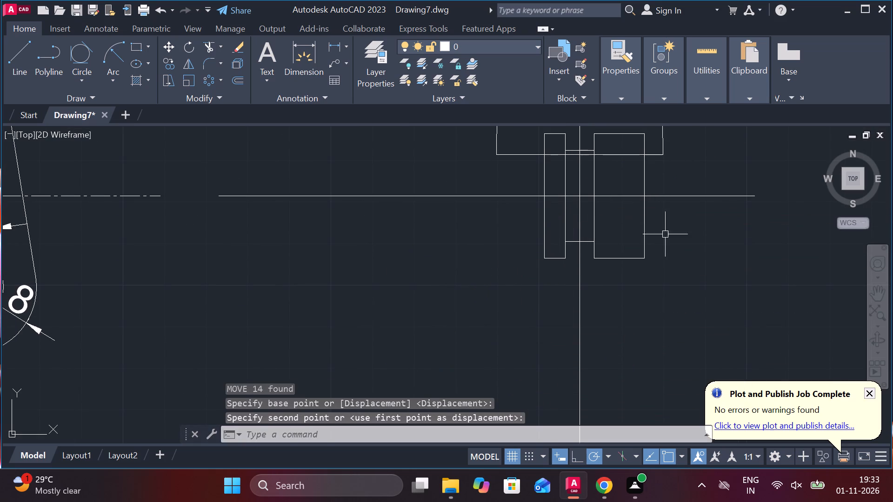
Erase the full-width bottom edge of the body that runs across the roller in the assembled view.
middle_drag(674, 245, 645, 340)
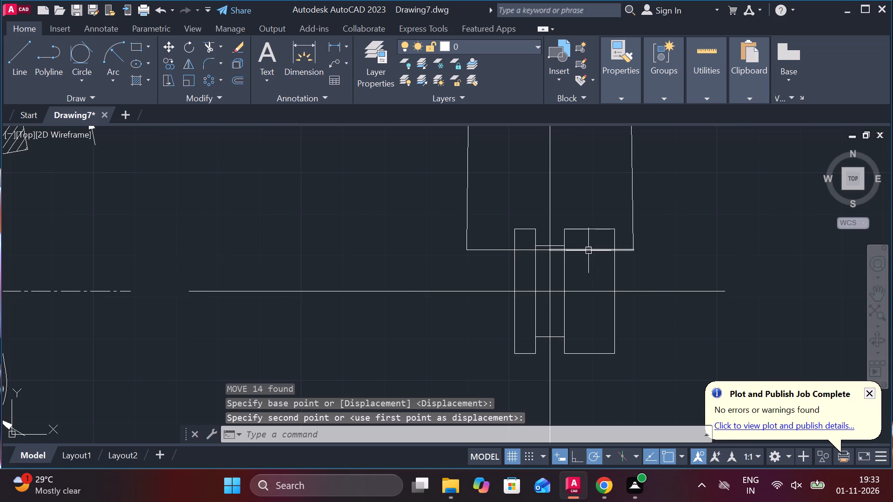
click(588, 250)
click(500, 252)
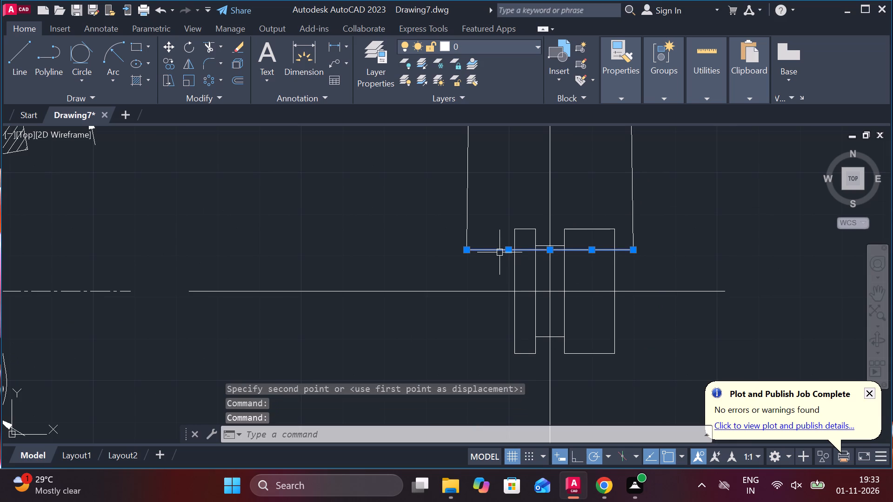
text(E)
key(space)
Redraw the body's bottom edge from its lower left corner to the roller's narrow flange, trimming the part inside the flange.
key(l)
key(Return)
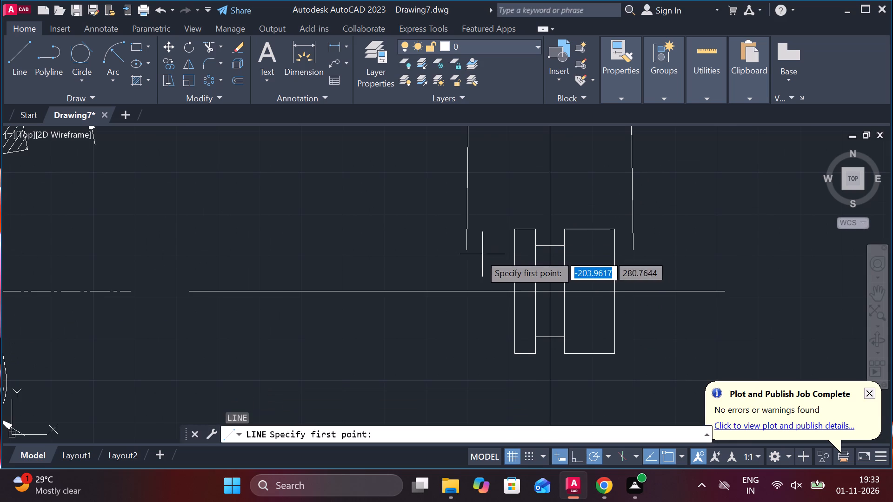
click(471, 250)
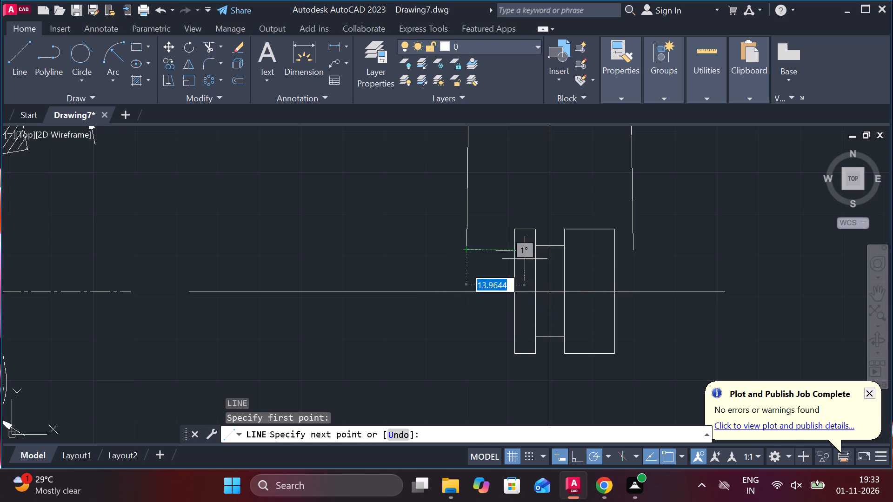
scroll(539, 257, up, 1)
click(514, 245)
key(Escape)
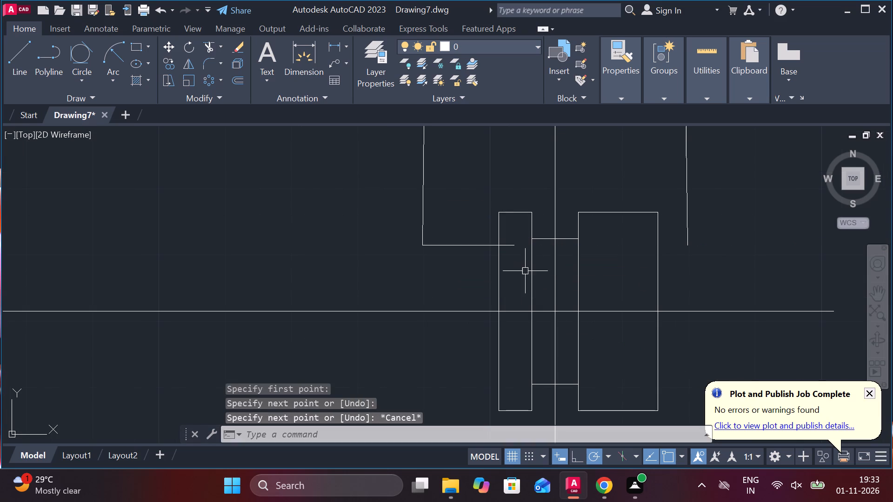
text(TR)
key(space)
click(514, 247)
key(Escape)
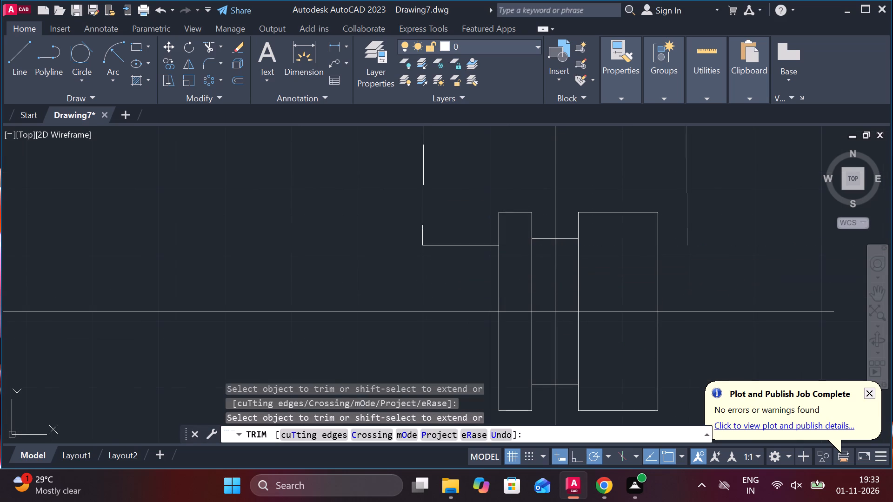
Redraw the body's bottom edge from its lower right corner to the roller's wide flange, trimming the part inside the flange.
key(l)
key(Return)
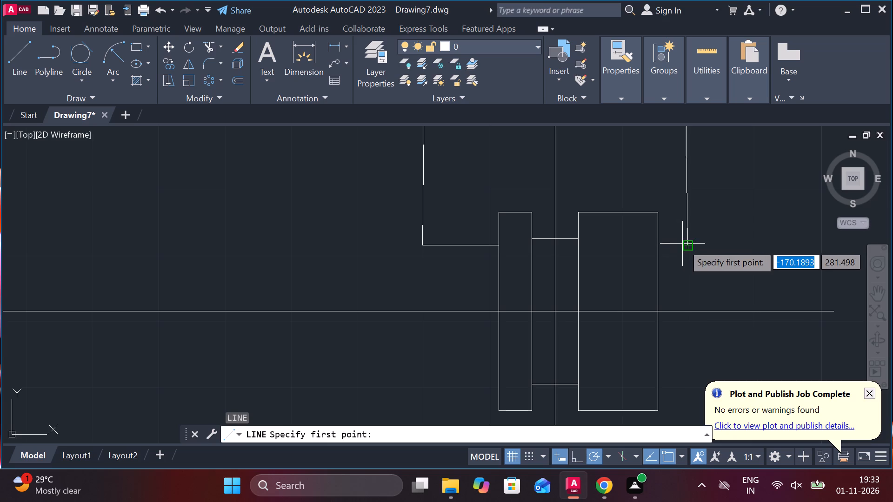
click(682, 244)
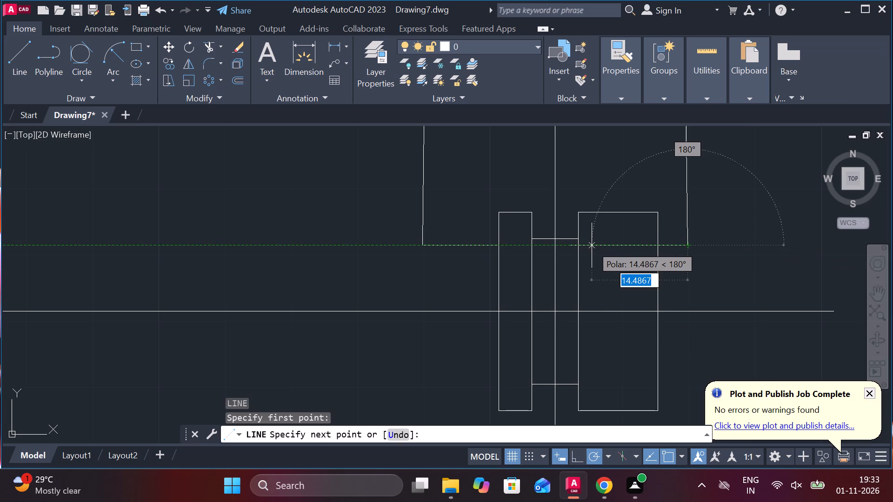
click(592, 245)
key(Escape)
text(TR)
key(space)
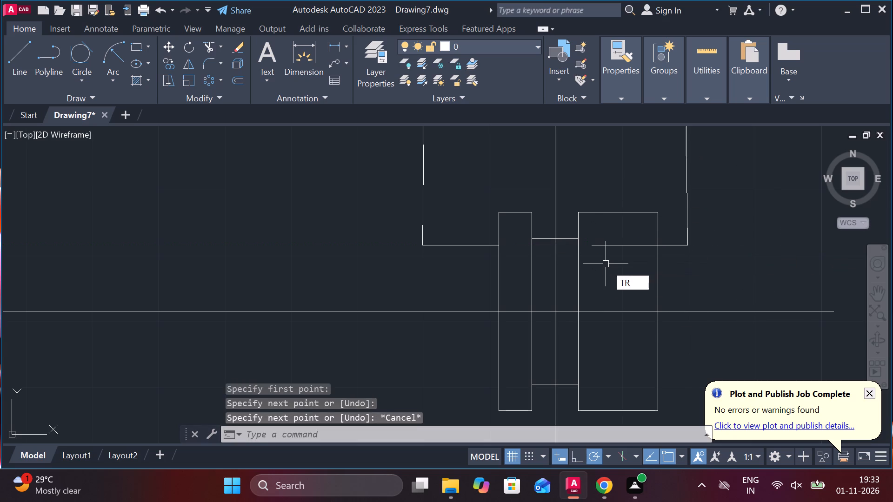
click(614, 247)
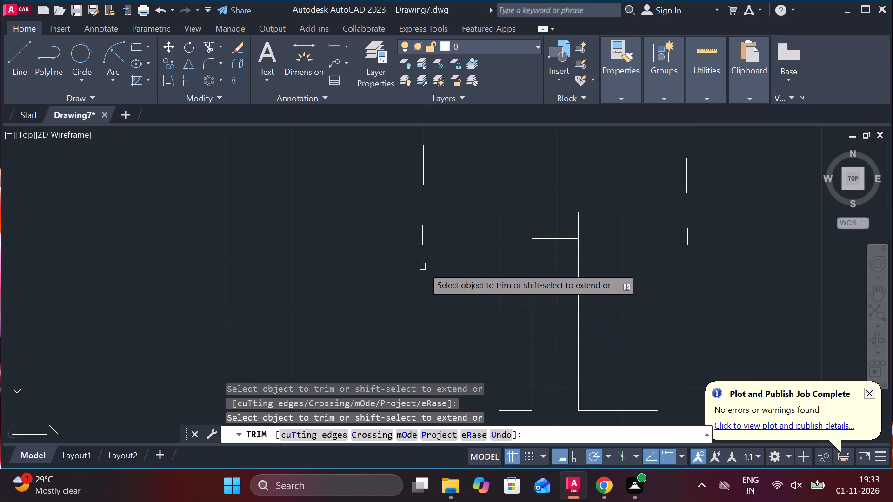
key(Escape)
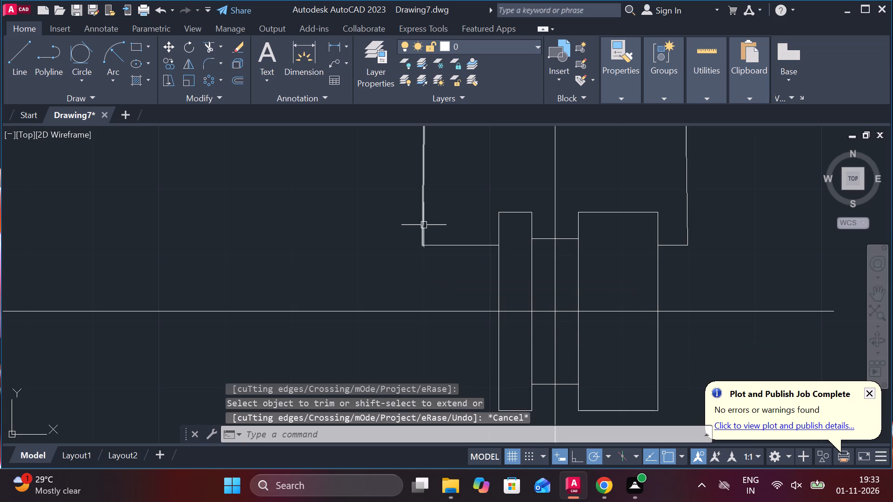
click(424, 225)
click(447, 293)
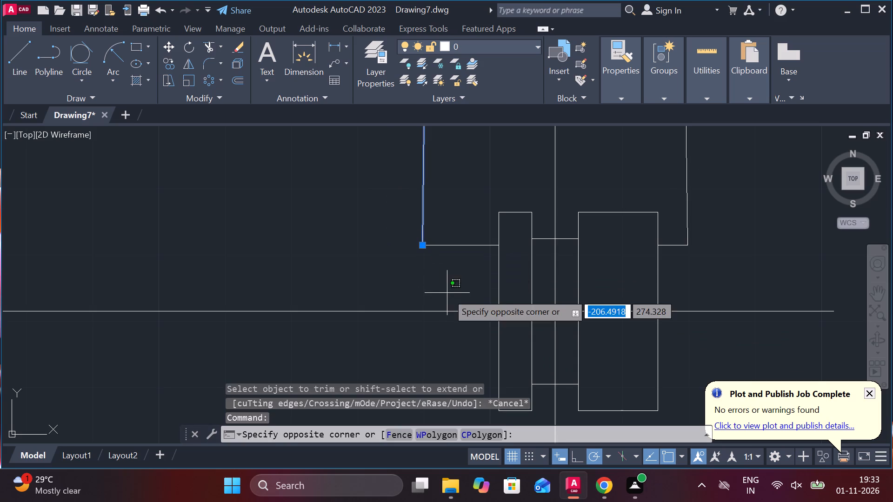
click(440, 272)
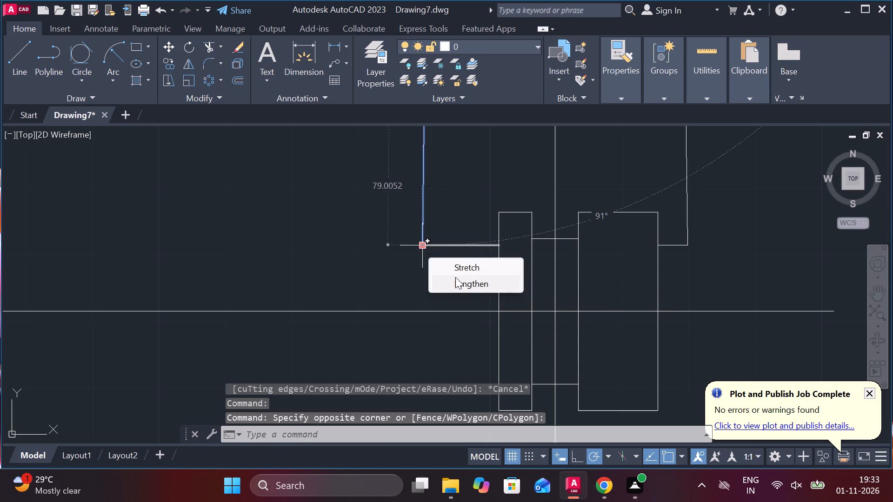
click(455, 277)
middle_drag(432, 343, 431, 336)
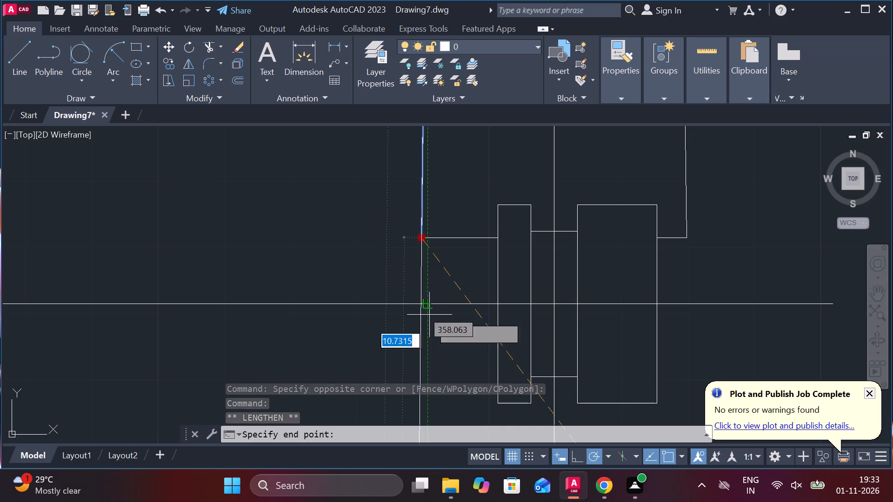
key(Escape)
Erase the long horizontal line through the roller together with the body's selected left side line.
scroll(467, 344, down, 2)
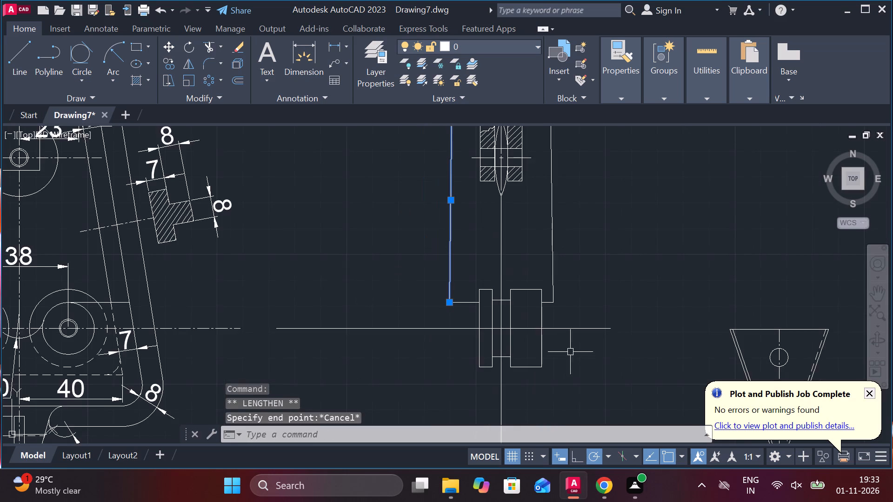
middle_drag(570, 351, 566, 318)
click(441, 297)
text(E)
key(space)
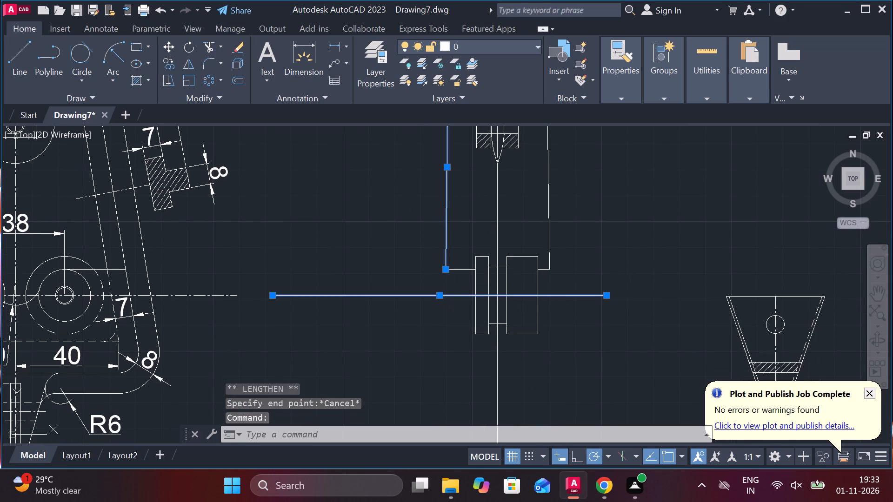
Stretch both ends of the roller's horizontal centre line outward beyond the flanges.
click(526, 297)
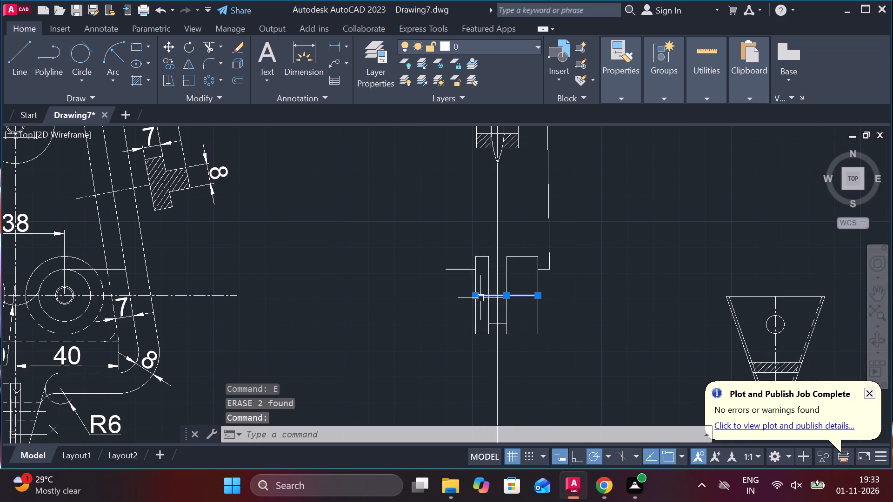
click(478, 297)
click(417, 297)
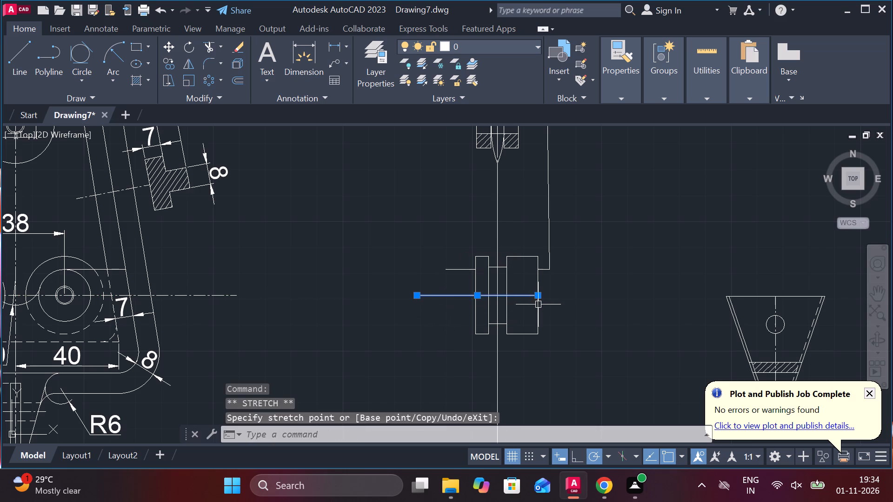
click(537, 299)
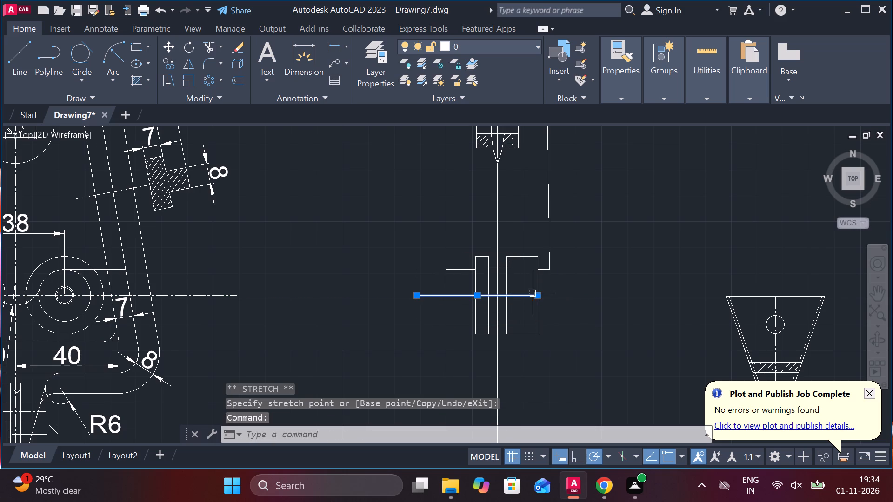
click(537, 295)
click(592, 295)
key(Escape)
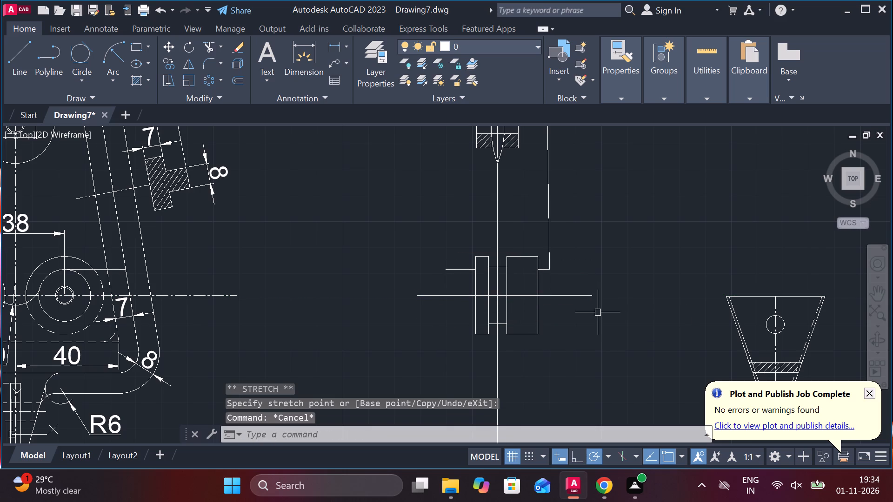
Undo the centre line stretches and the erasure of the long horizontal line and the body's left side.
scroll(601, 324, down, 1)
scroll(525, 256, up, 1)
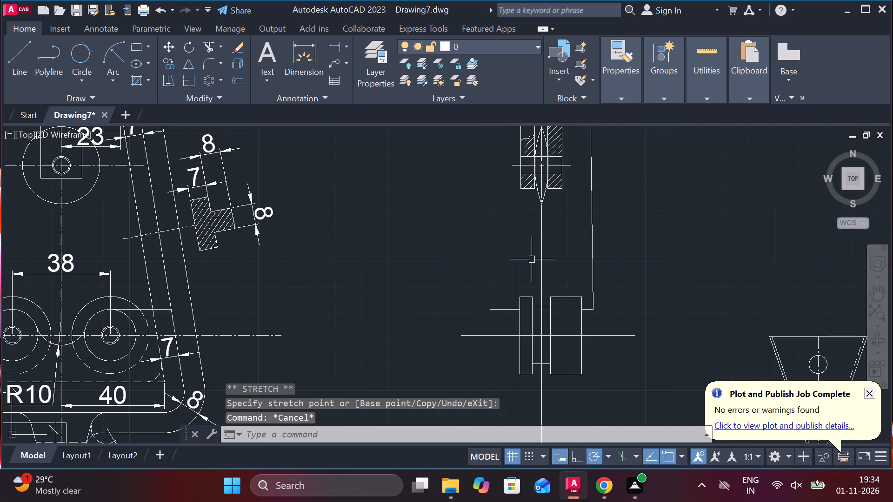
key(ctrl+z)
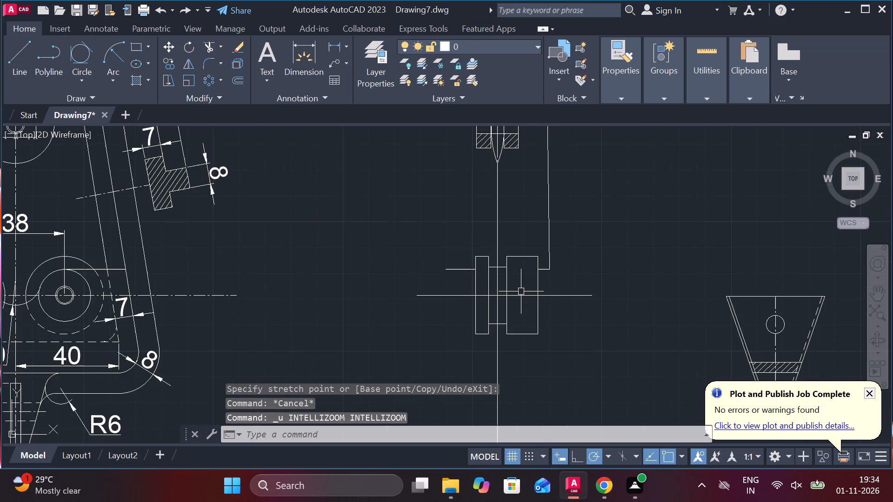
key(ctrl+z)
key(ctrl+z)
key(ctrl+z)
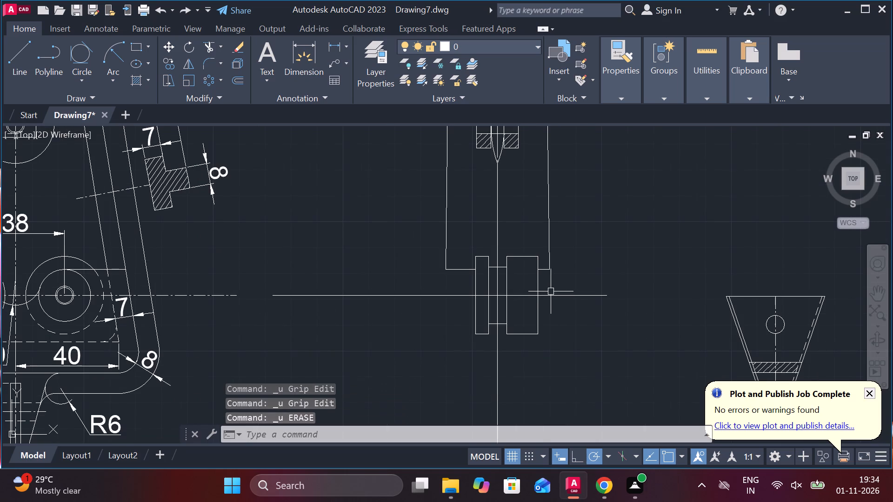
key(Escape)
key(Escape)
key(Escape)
Erase only the long horizontal construction line through the roller, keeping the body's side lines.
click(561, 298)
key(Escape)
click(564, 297)
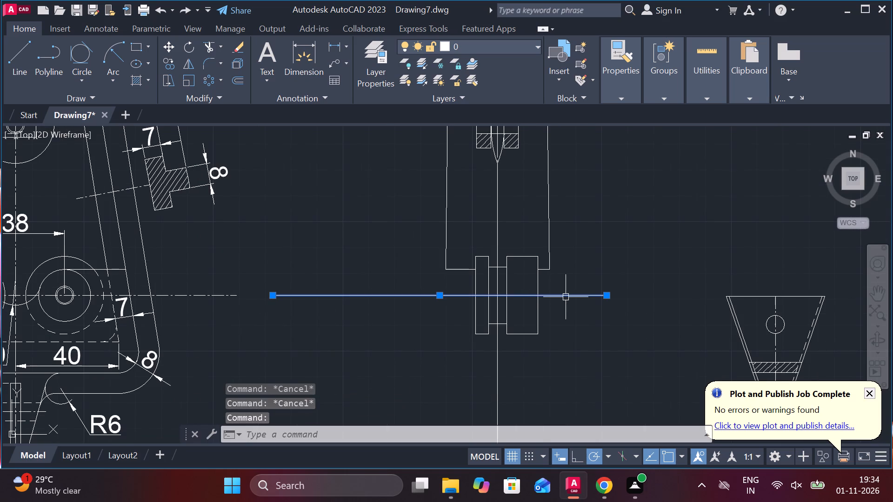
text(E)
key(space)
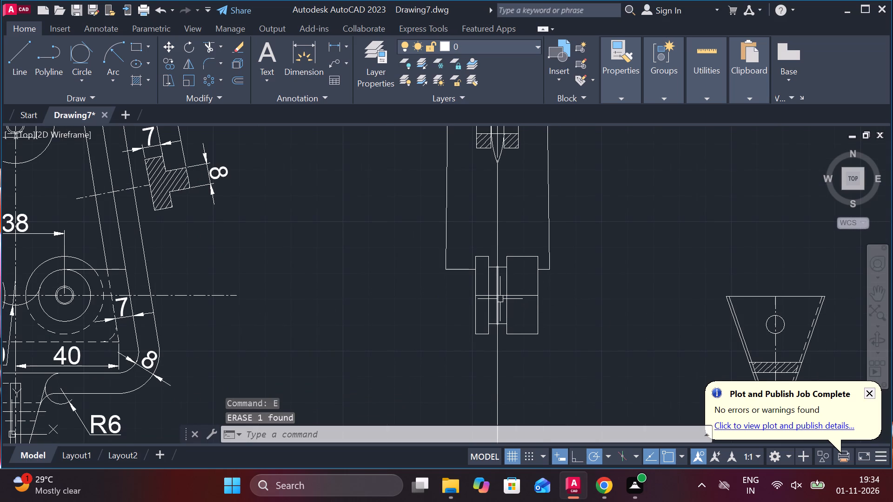
Stretch both ends of the roller's horizontal centre line beyond the flanges to a length of about 69 units.
click(502, 297)
click(476, 295)
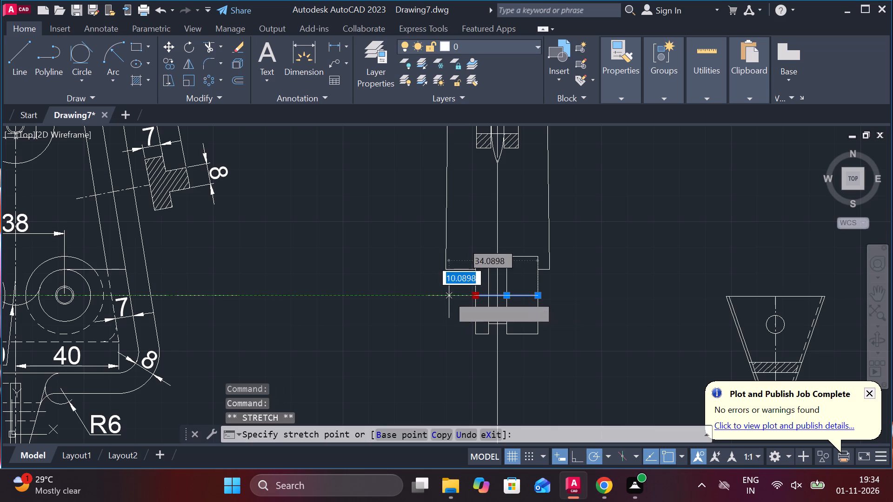
click(412, 298)
click(536, 295)
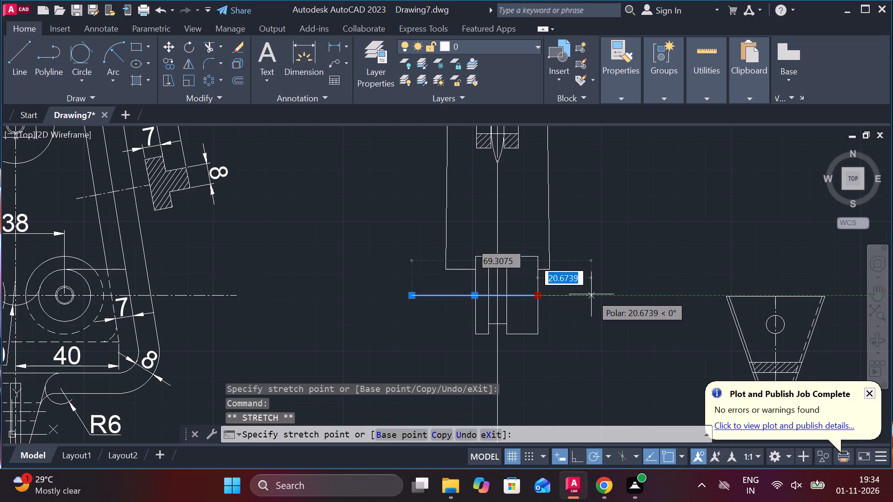
click(591, 294)
key(Escape)
Draw a long horizontal construction line across the assembled view, level with the top end of the front view's lower central pin.
scroll(637, 310, down, 1)
middle_drag(611, 338, 598, 332)
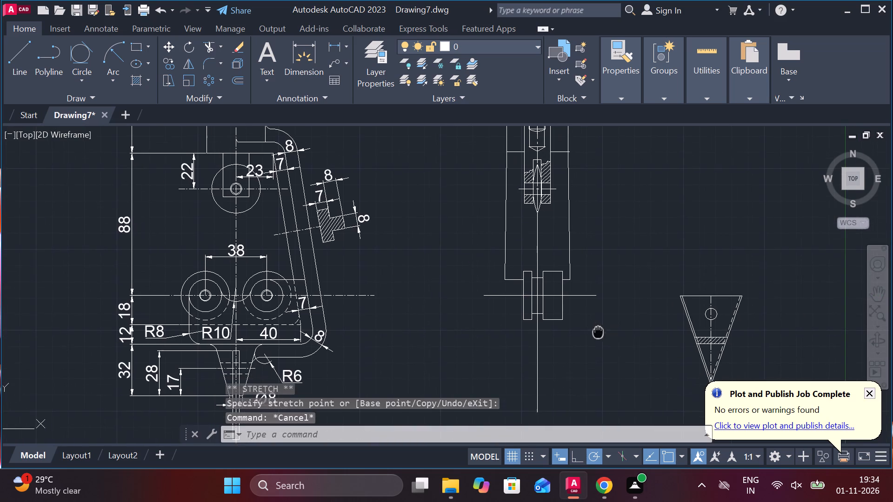
scroll(603, 331, down, 1)
middle_drag(602, 328, 509, 321)
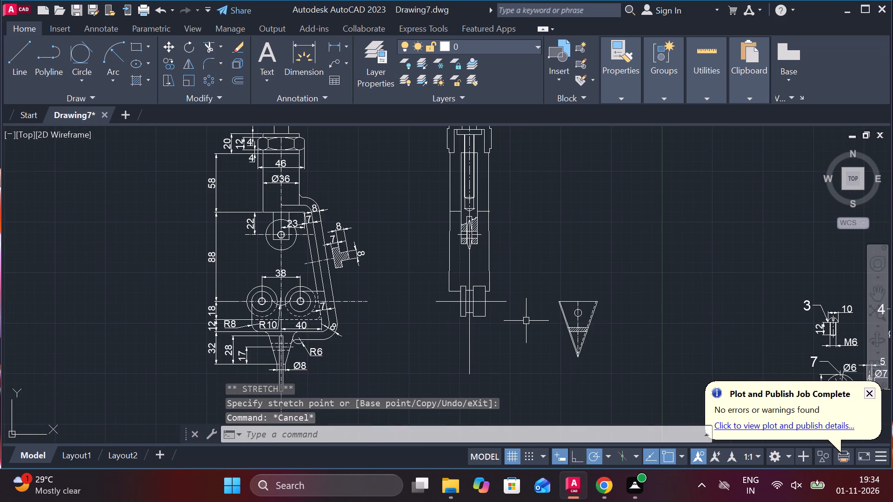
middle_drag(334, 339, 394, 267)
scroll(383, 273, up, 1)
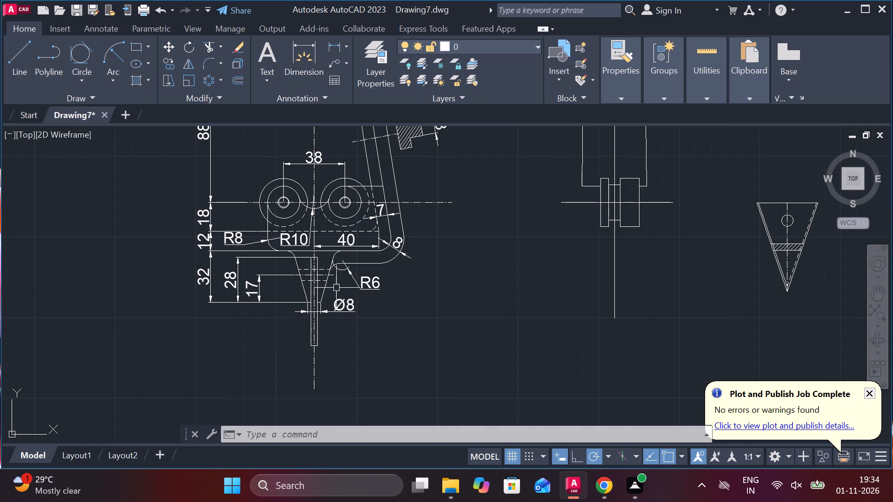
key(l)
key(Return)
scroll(318, 281, up, 1)
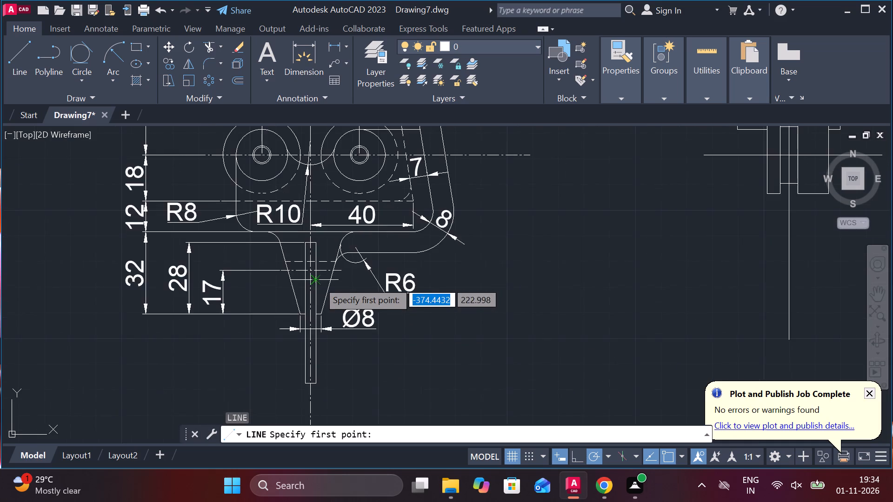
scroll(319, 279, up, 1)
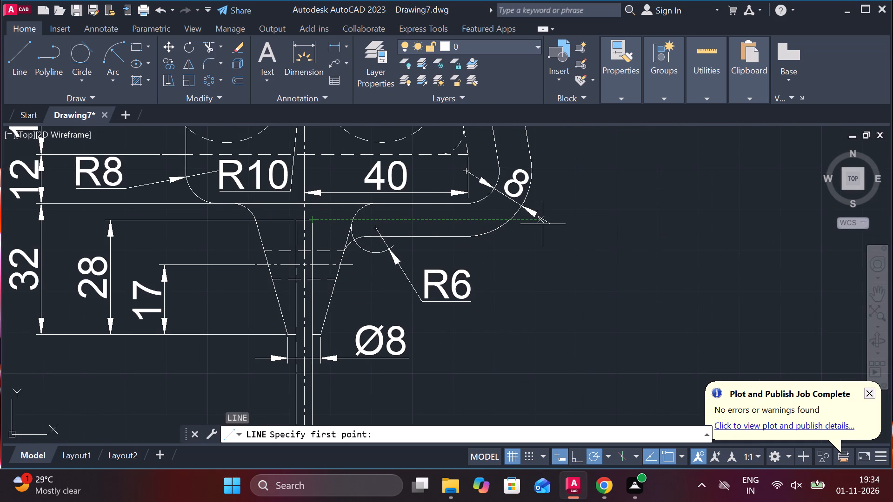
click(607, 224)
scroll(607, 224, down, 1)
middle_drag(607, 224, 391, 232)
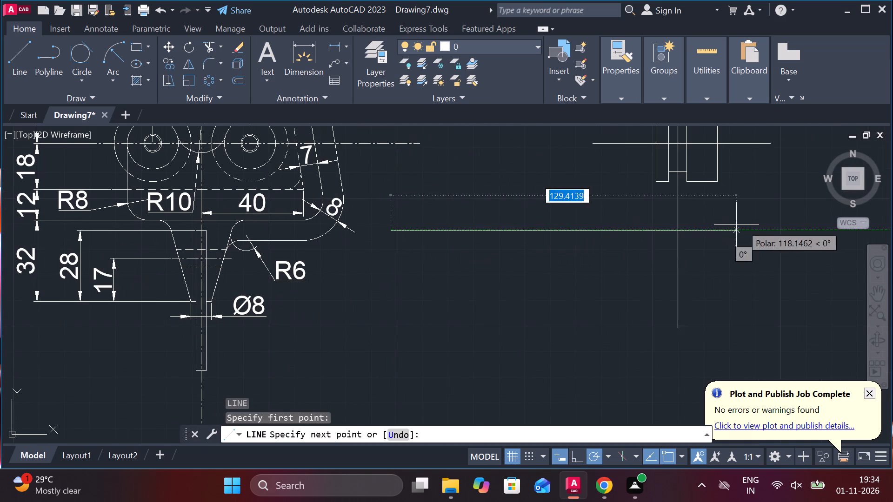
middle_drag(777, 232, 678, 245)
click(728, 249)
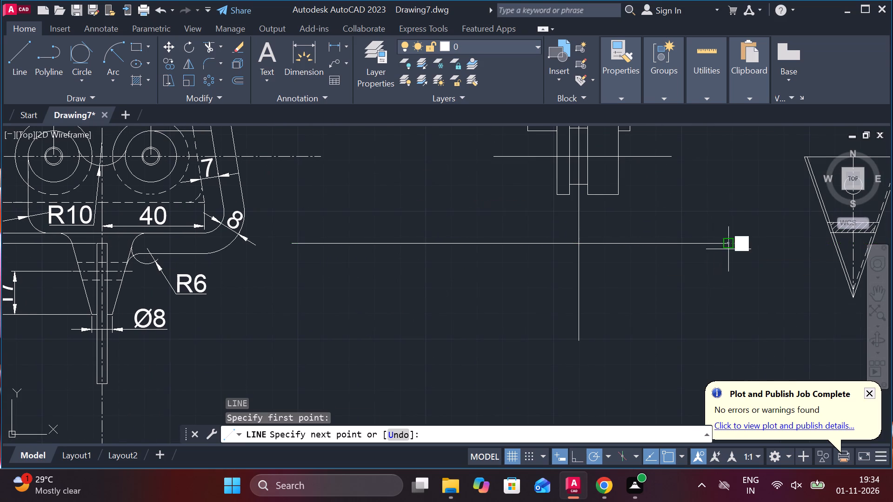
key(Escape)
Move the tapered tip by its top-edge midpoint onto the intersection of the new horizontal line and the vertical centre line.
middle_drag(743, 272, 618, 272)
drag(641, 132, 646, 132)
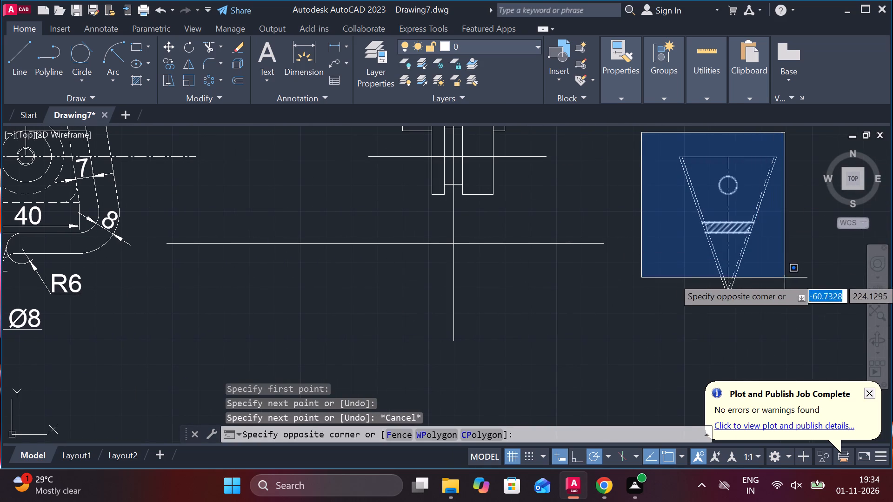
click(794, 300)
key(m)
key(Return)
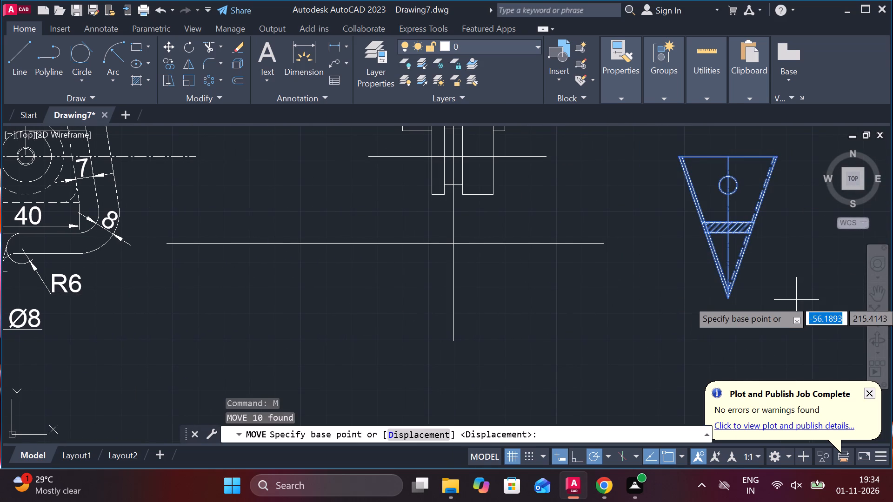
click(729, 155)
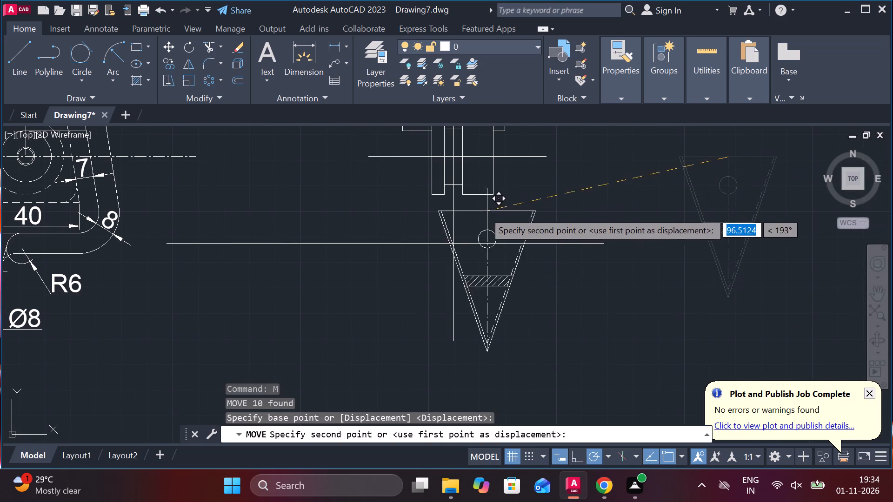
click(454, 240)
scroll(552, 243, down, 1)
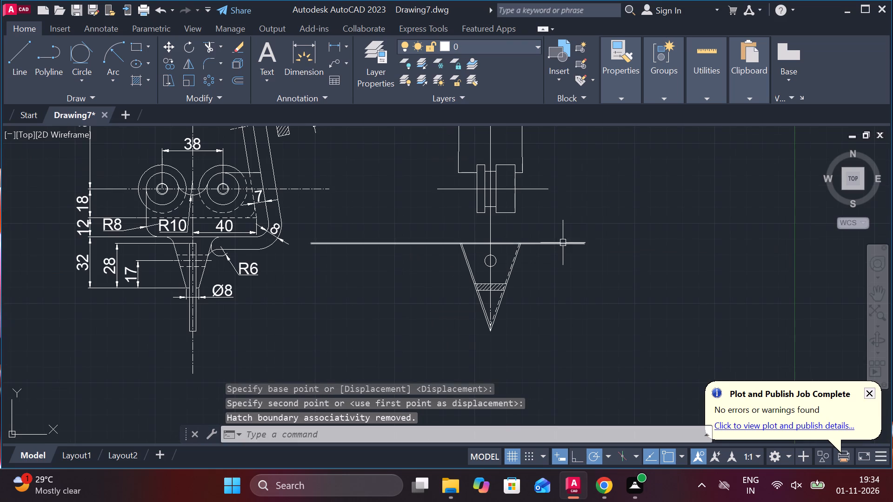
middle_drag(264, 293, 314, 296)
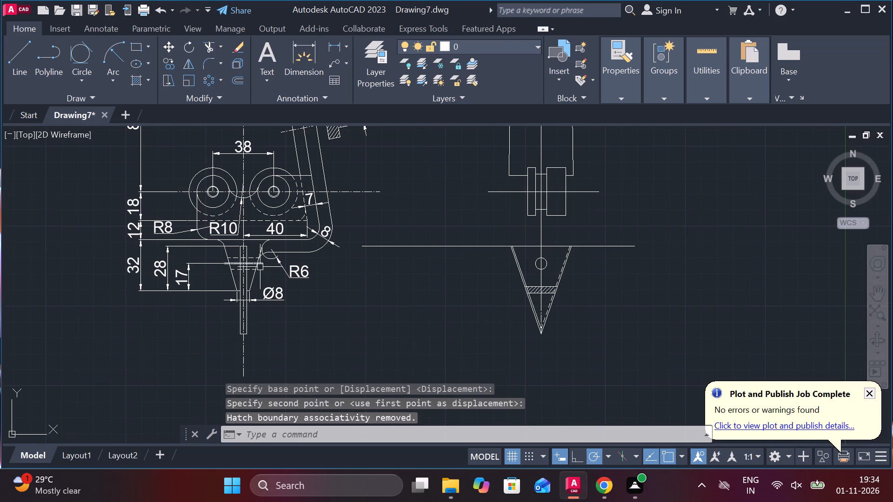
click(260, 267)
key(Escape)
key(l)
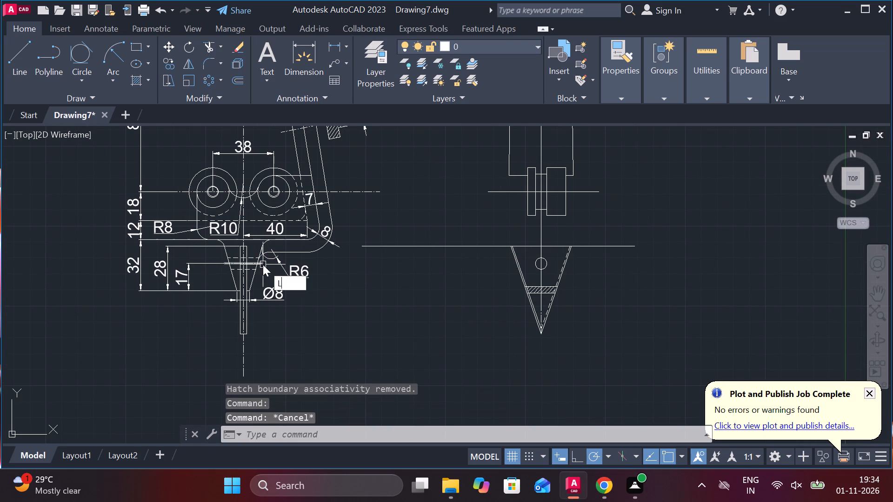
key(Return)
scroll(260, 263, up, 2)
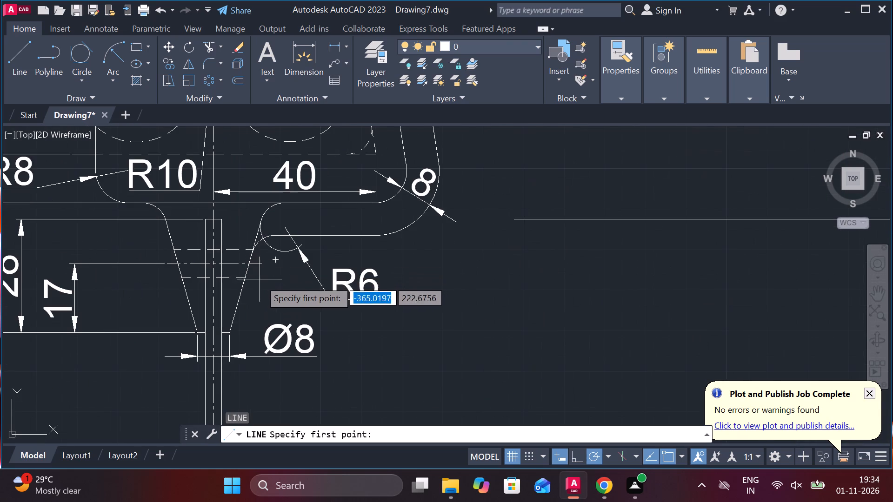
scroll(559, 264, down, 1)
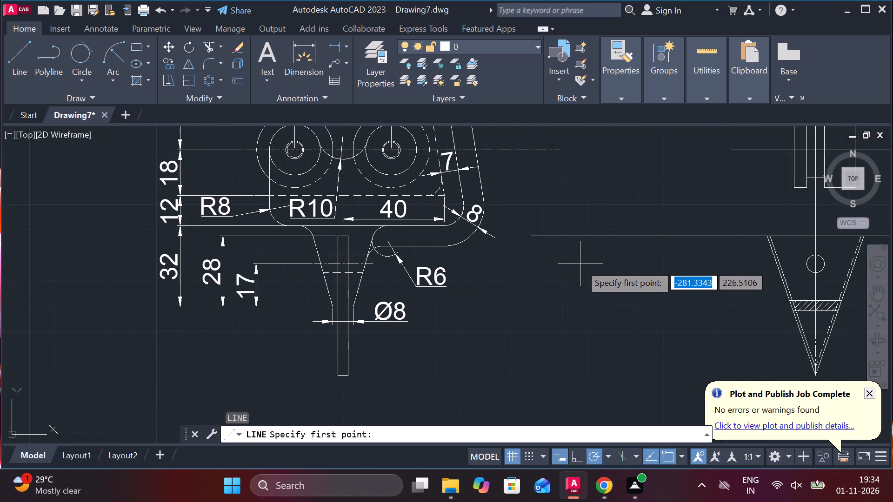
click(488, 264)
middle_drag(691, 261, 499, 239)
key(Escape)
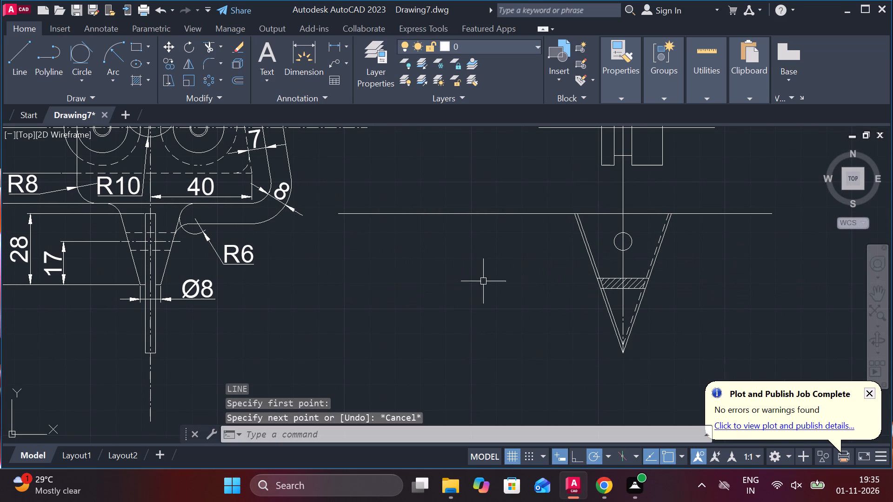
Lengthen the body's left side line downward past the horizontal construction line at the tip's top edge.
scroll(533, 278, down, 1)
middle_drag(685, 264, 640, 318)
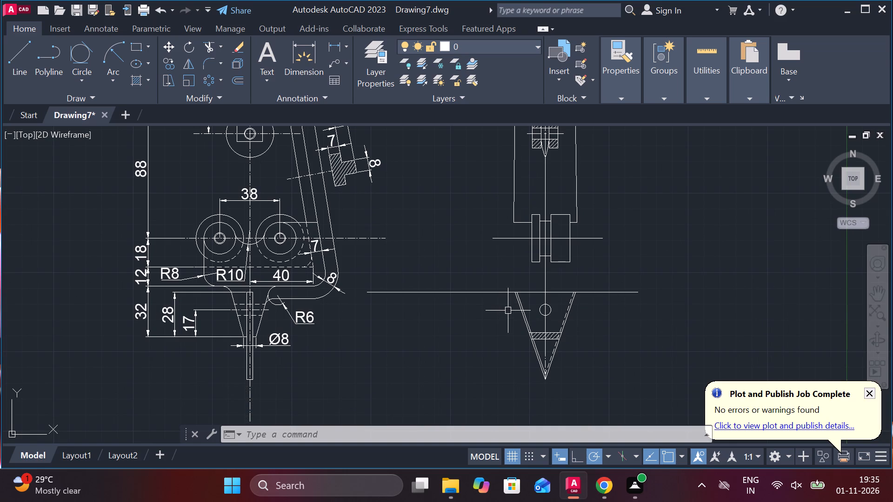
click(516, 186)
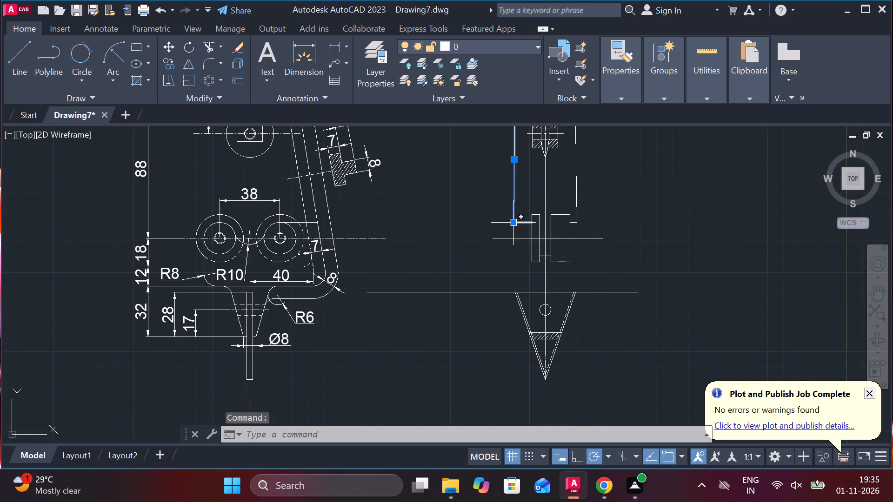
click(548, 264)
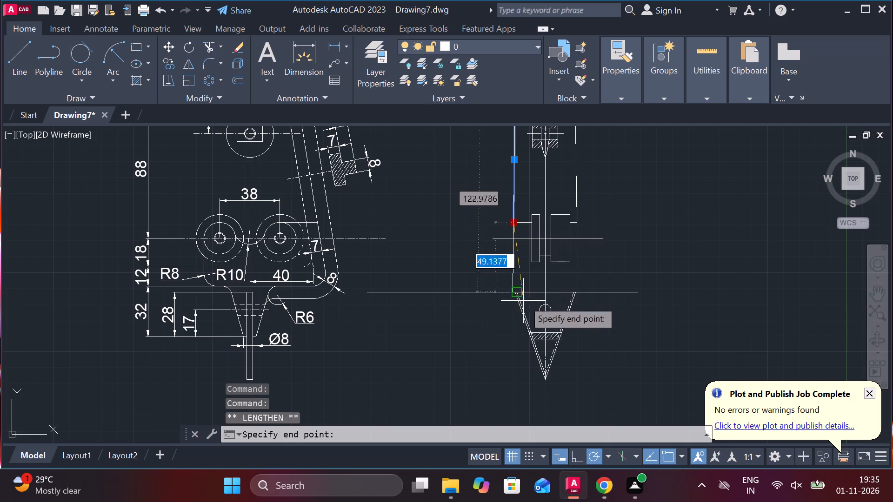
scroll(517, 295, up, 3)
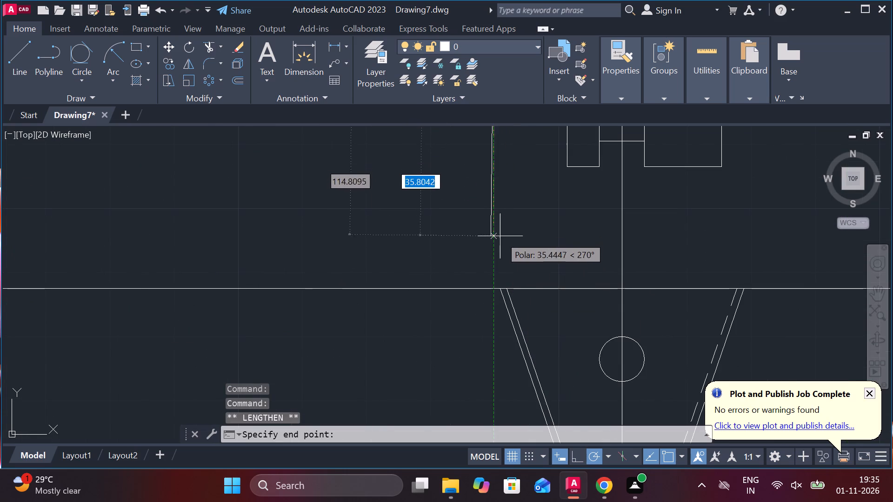
click(486, 337)
key(Escape)
Lengthen the body's right side line downward by about 58 units, past the horizontal construction line.
scroll(566, 310, down, 2)
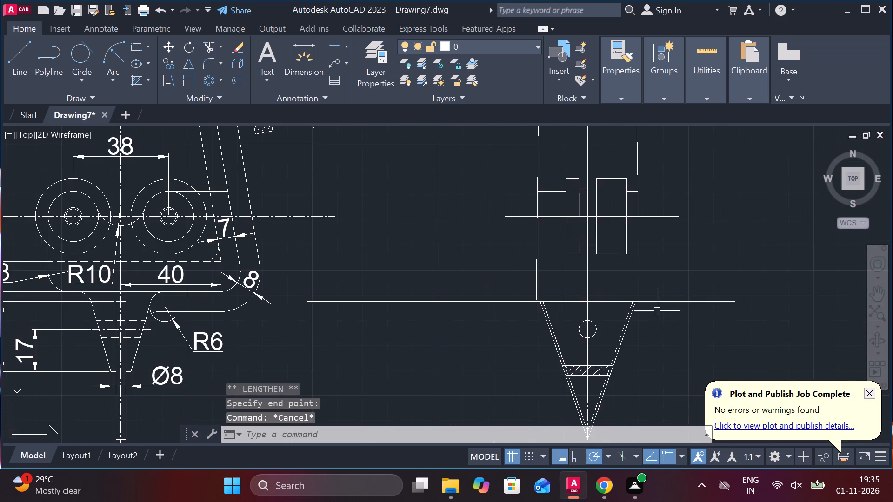
middle_drag(657, 310, 616, 321)
key(space)
key(Escape)
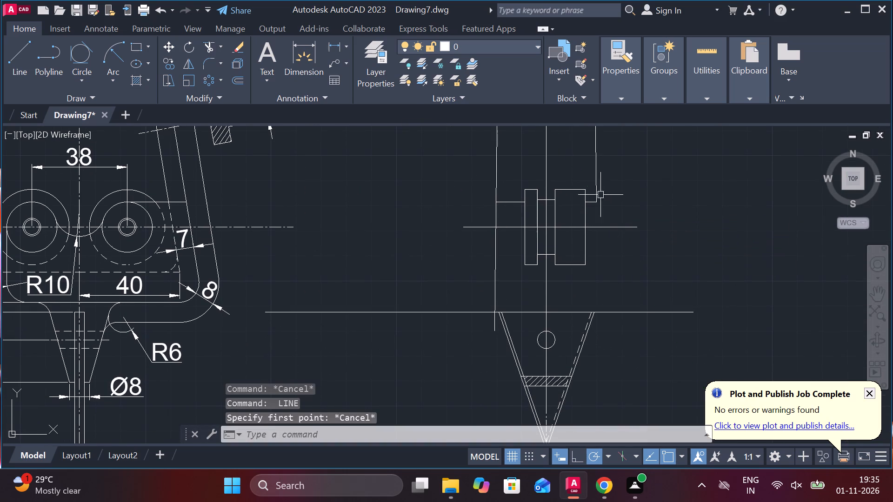
click(593, 184)
key(Escape)
click(599, 189)
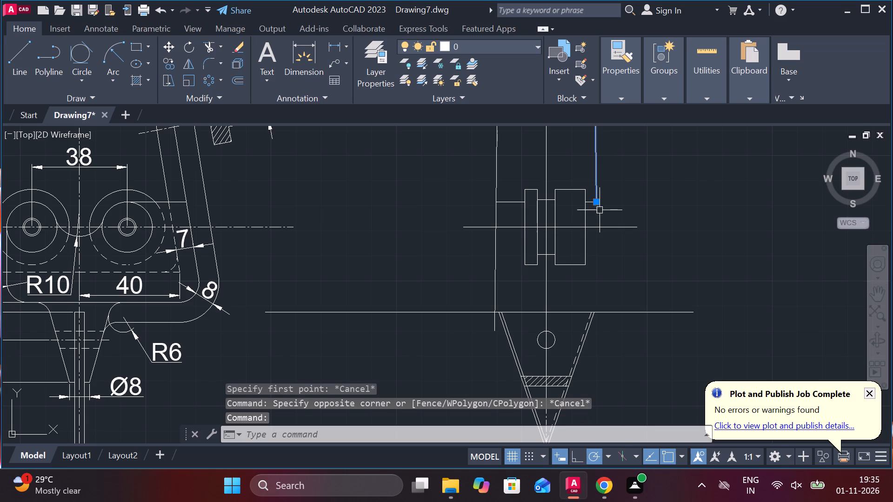
click(617, 237)
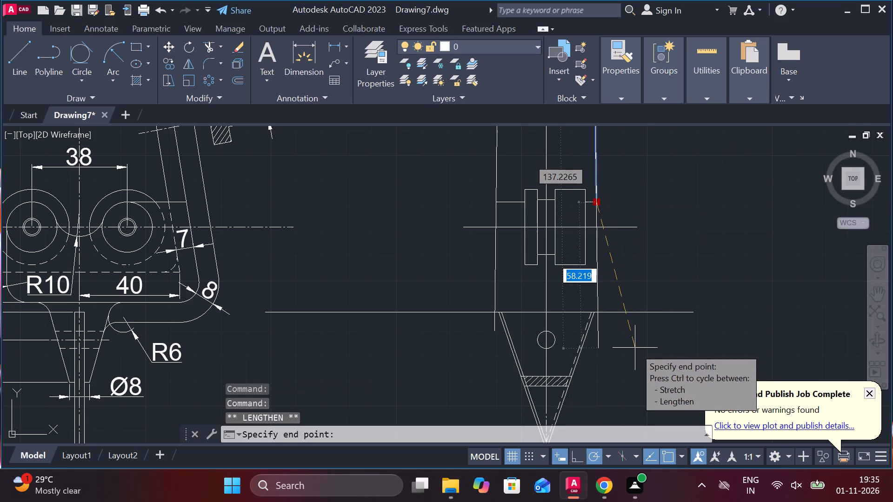
click(635, 348)
key(Escape)
Trim the side lines below the horizontal line and the horizontal line's ends outside the body, closing the bottom corners.
text(TR)
key(space)
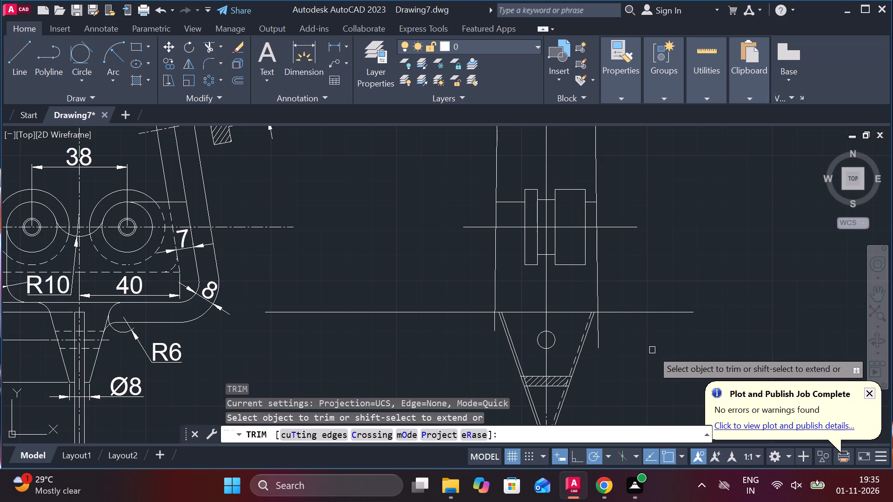
click(490, 328)
click(496, 323)
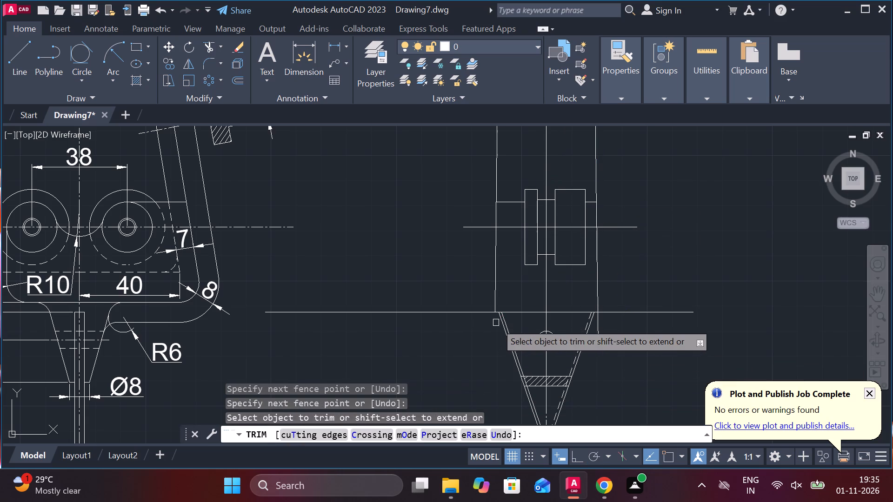
click(484, 314)
click(613, 312)
click(600, 327)
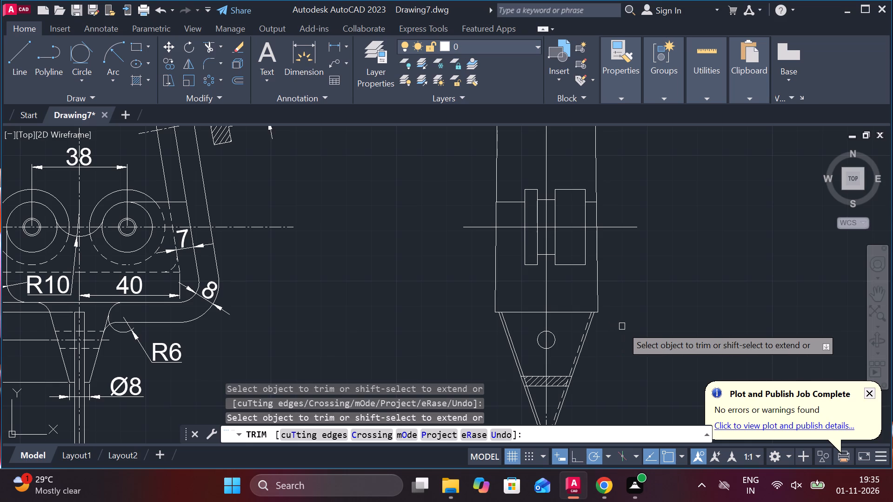
key(Escape)
Erase the tapered tip's own vertical centre line, keeping the long centre line that runs down through the roller.
click(548, 286)
scroll(597, 288, down, 2)
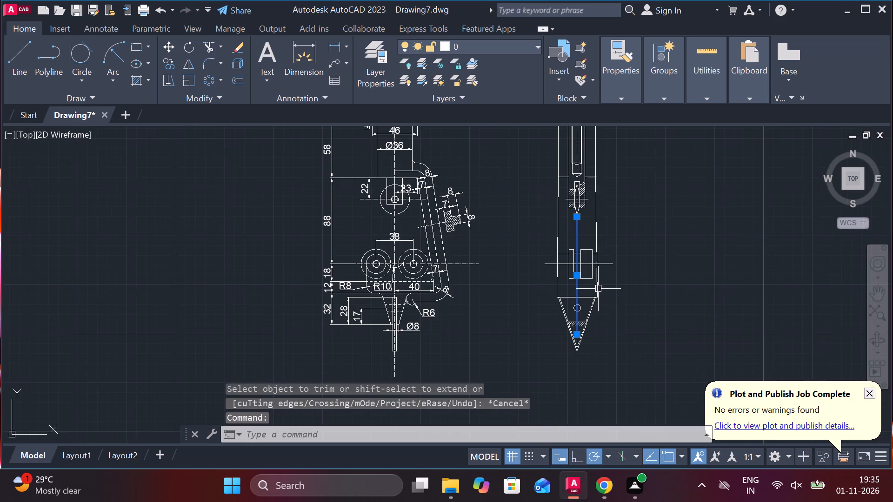
scroll(591, 339, up, 2)
key(Escape)
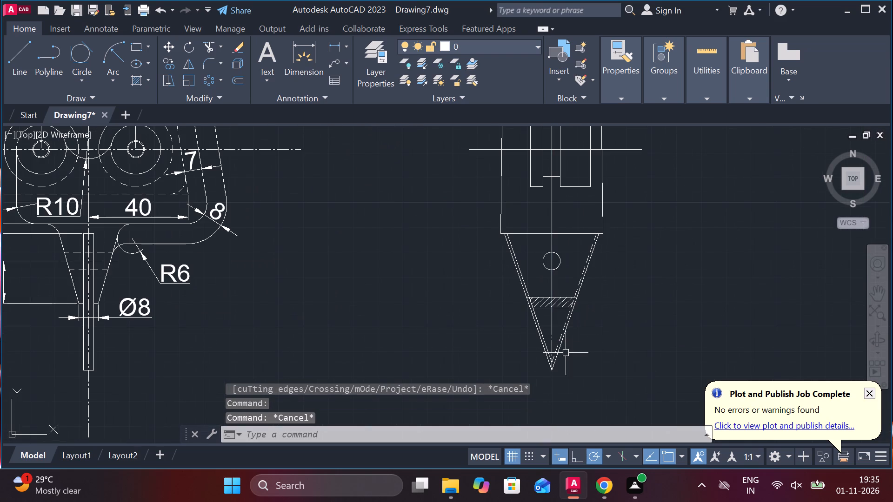
click(551, 346)
text(E)
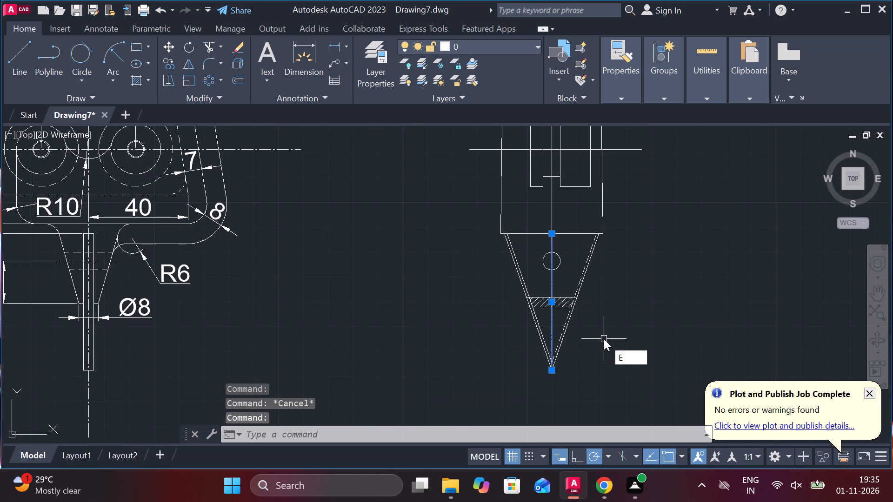
key(space)
Lengthen the lower end of the vertical centre line to just beyond the point of the tapered tip.
click(549, 286)
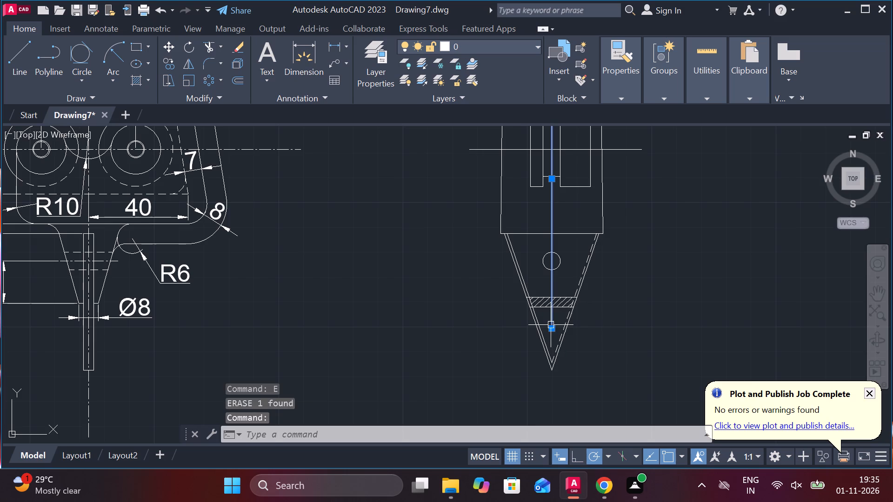
click(600, 361)
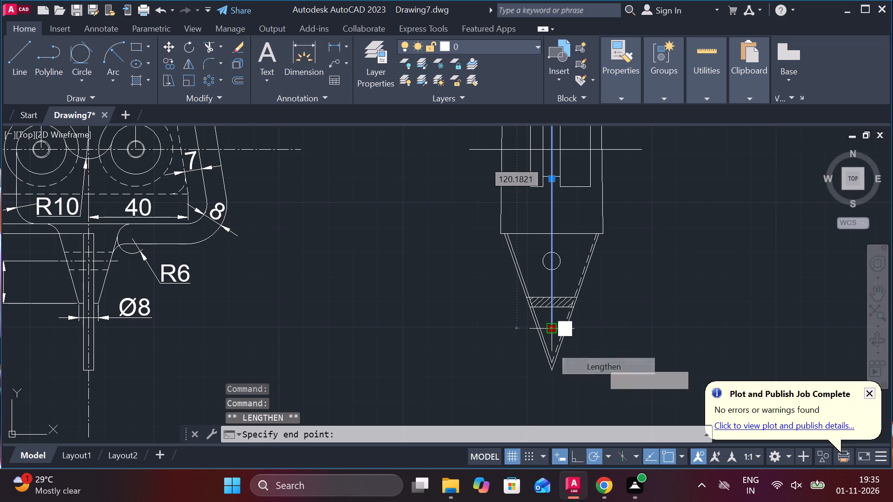
middle_drag(594, 367, 591, 346)
click(581, 383)
key(Escape)
Set the linetype of the vertical line running from below the pointed wheel through the roller and tip to CENTER2.
scroll(602, 334, down, 2)
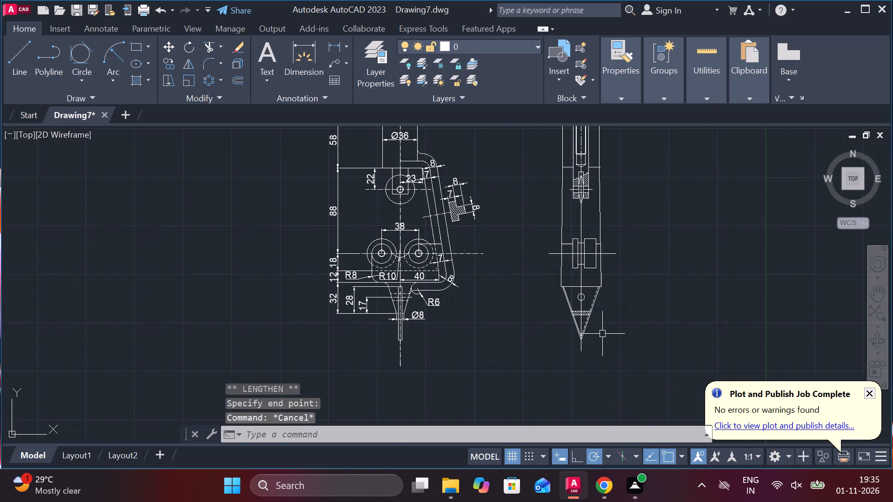
middle_drag(647, 308, 641, 419)
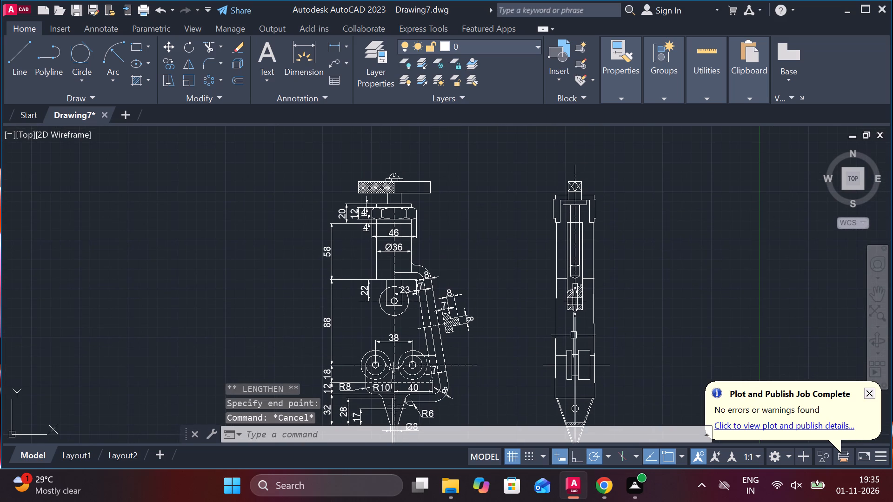
click(573, 335)
scroll(578, 311, up, 2)
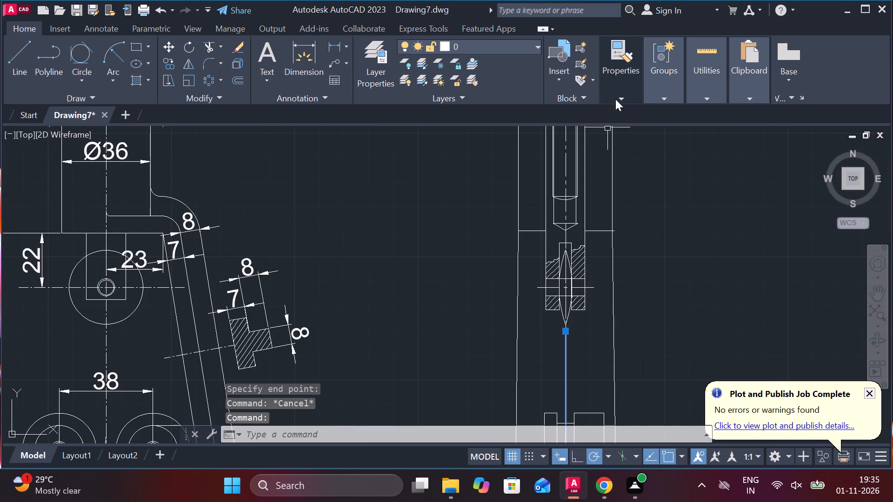
click(615, 99)
click(695, 146)
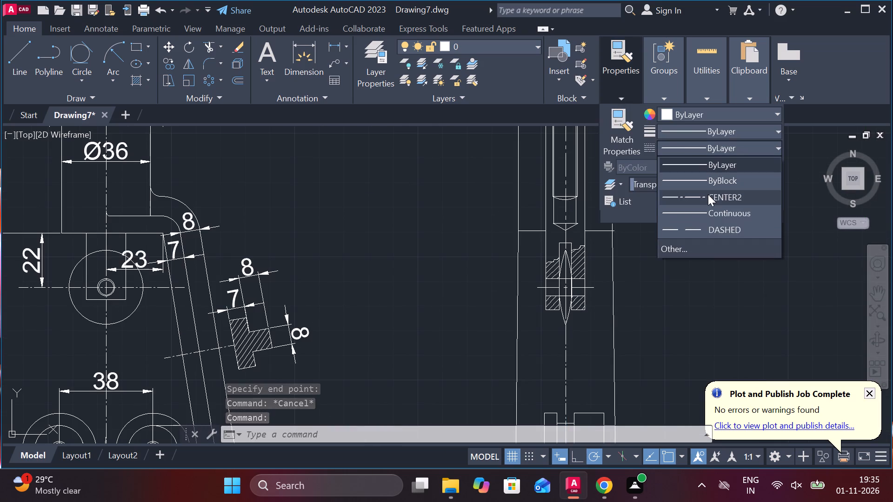
click(708, 194)
key(Escape)
Set the linetype of the horizontal line through the roller in the side view to CENTER2.
scroll(656, 314, down, 1)
middle_drag(655, 315, 560, 227)
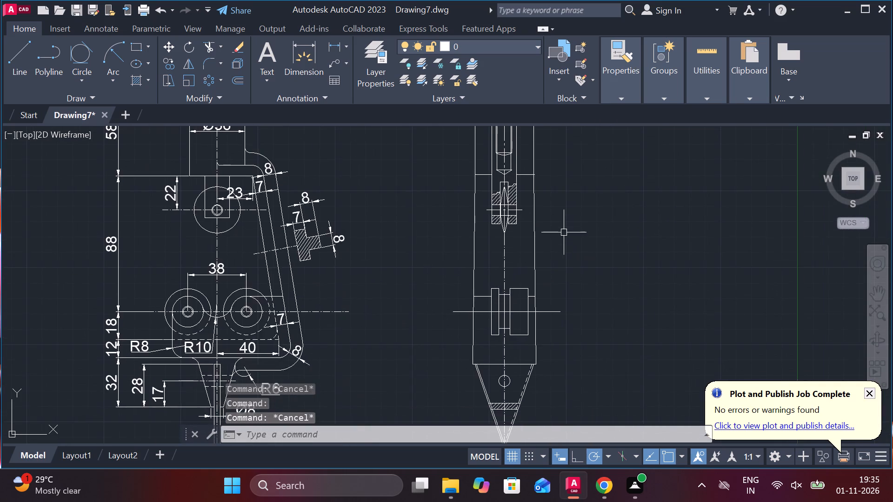
scroll(565, 242, down, 1)
scroll(568, 293, up, 1)
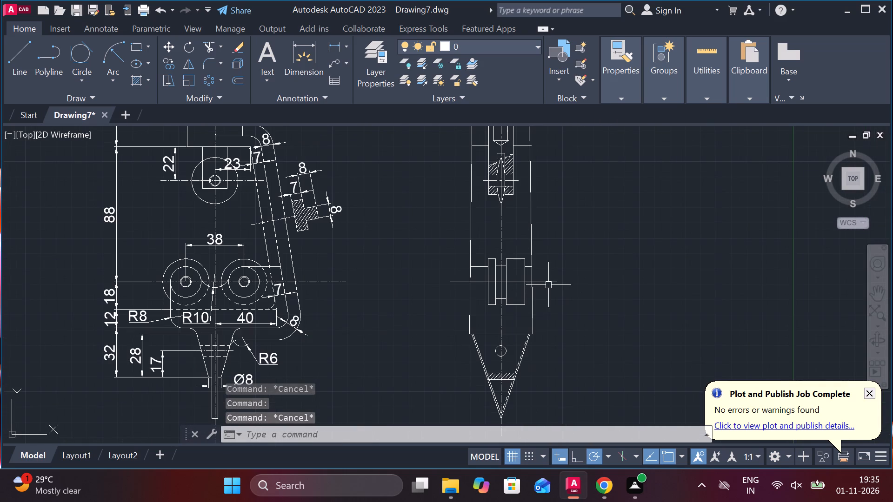
click(548, 285)
click(618, 99)
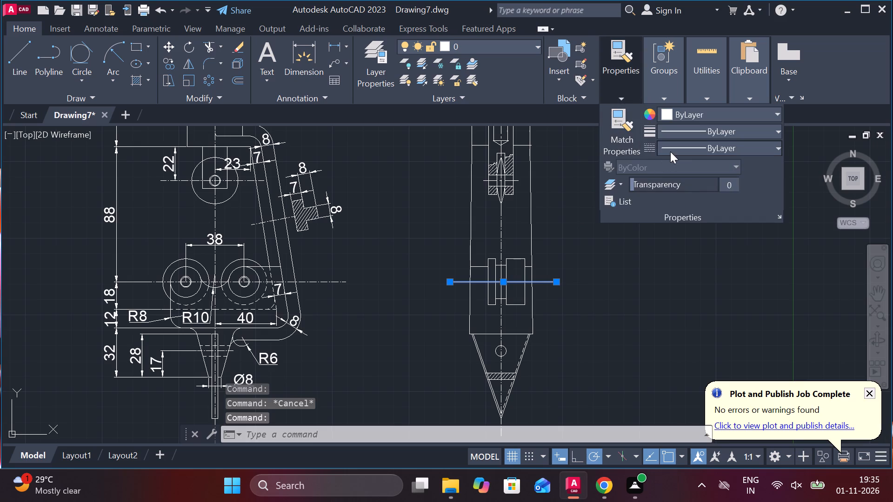
click(671, 145)
click(699, 201)
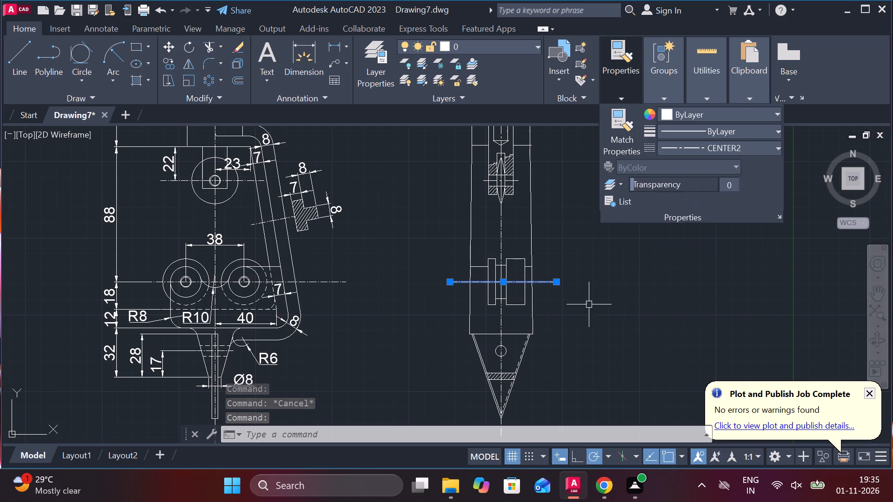
key(Escape)
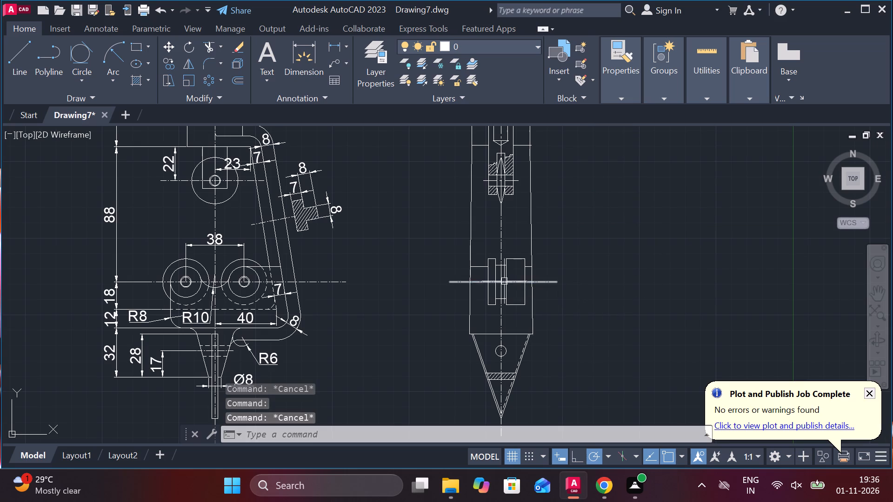
Mirror the short horizontal line between the body's left side and the roller about the horizontal centre line, keeping the original.
scroll(474, 293, up, 3)
click(495, 190)
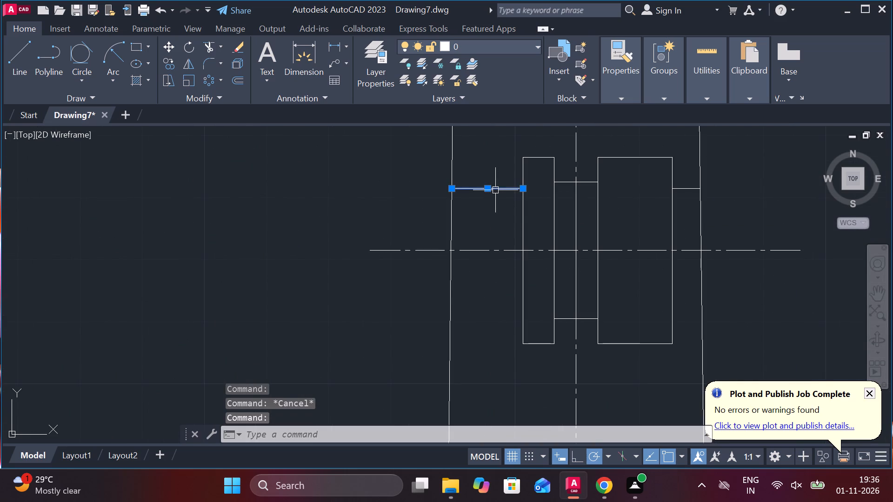
text(MI)
key(Return)
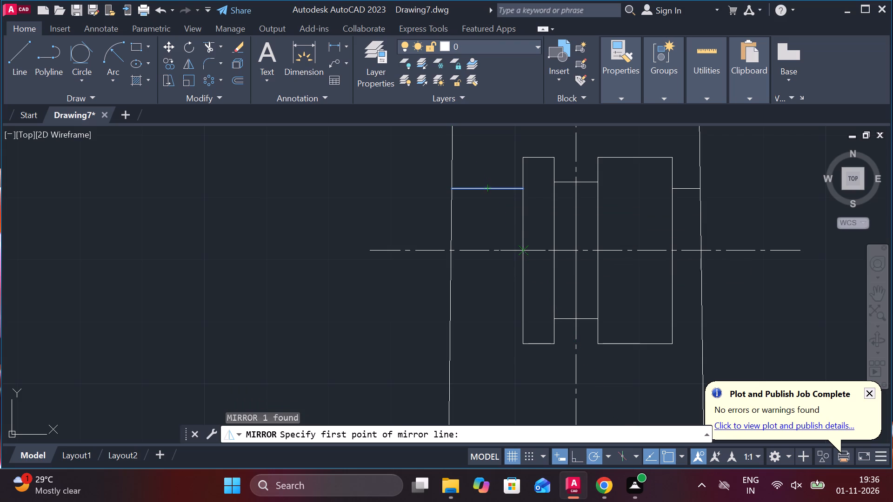
click(519, 252)
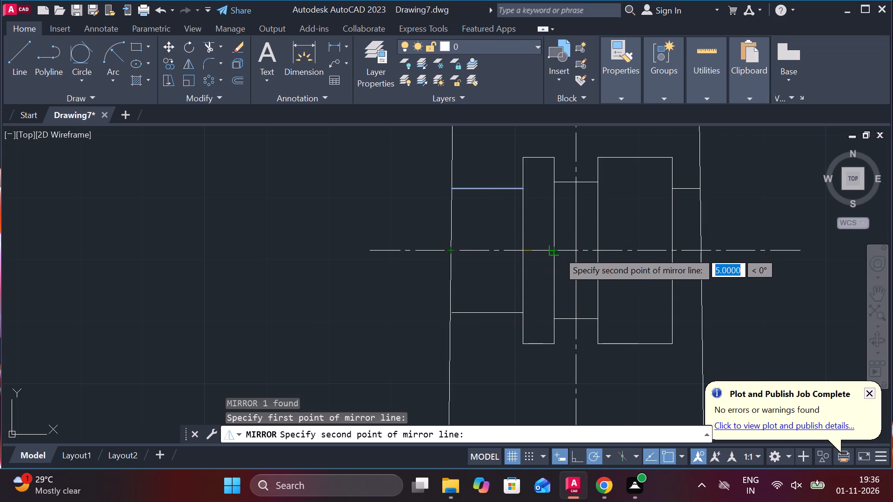
click(550, 250)
drag(581, 302, 550, 250)
Draw a horizontal line about 130.6 long across the side view's body, level with the front view's dashed edge below the rollers.
middle_drag(484, 271, 478, 272)
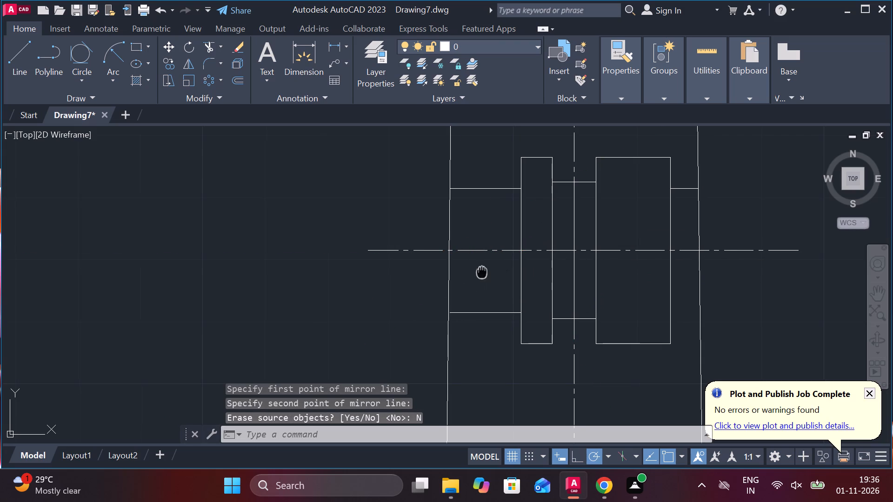
middle_drag(478, 272, 425, 226)
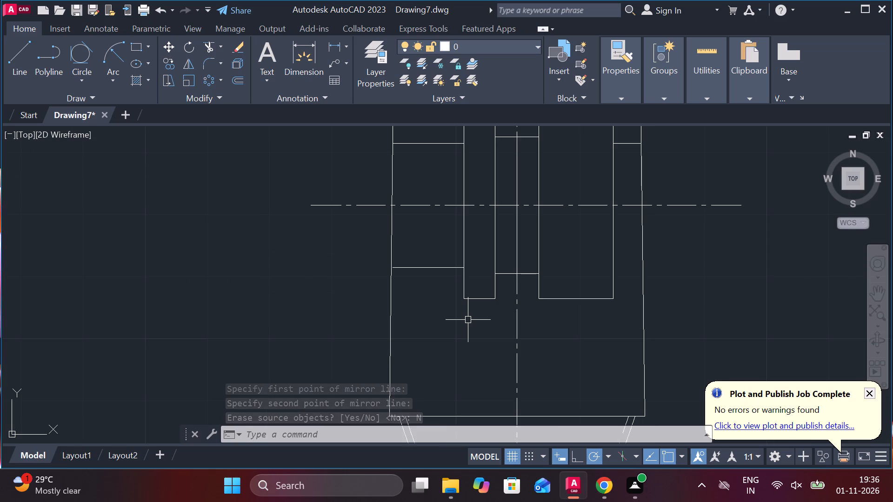
scroll(468, 320, down, 1)
key(l)
key(Return)
scroll(492, 318, down, 2)
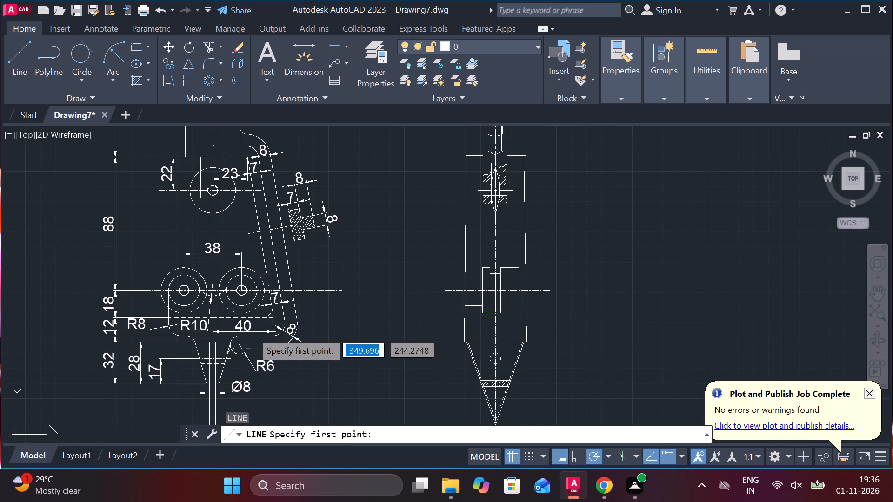
scroll(245, 332, up, 2)
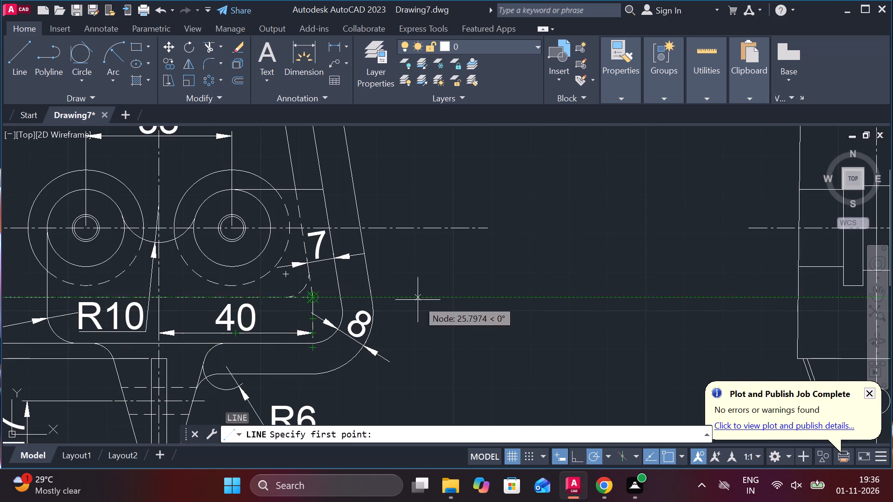
click(532, 294)
middle_drag(531, 294, 255, 281)
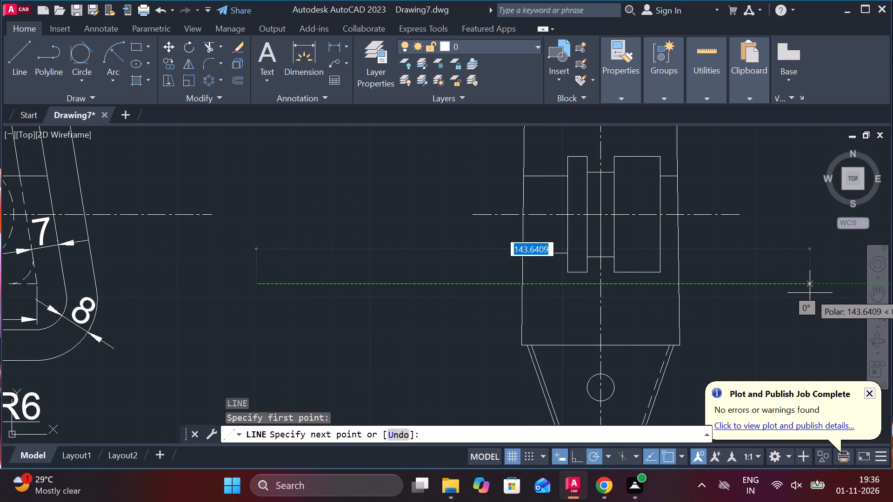
click(760, 293)
key(Escape)
Draw vertical lines down from the roller's outer bottom corners, the right one to the horizontal line and the left one past it.
key(l)
key(Return)
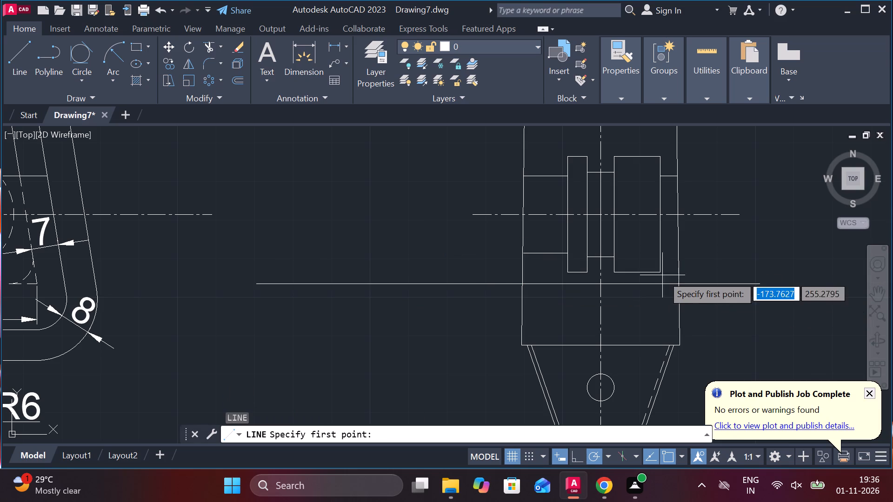
click(661, 271)
click(661, 293)
key(Escape)
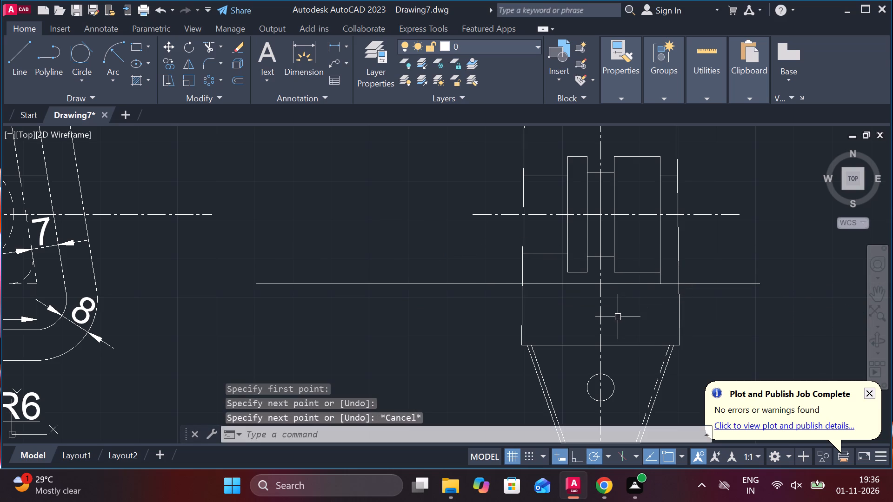
scroll(601, 307, up, 1)
key(space)
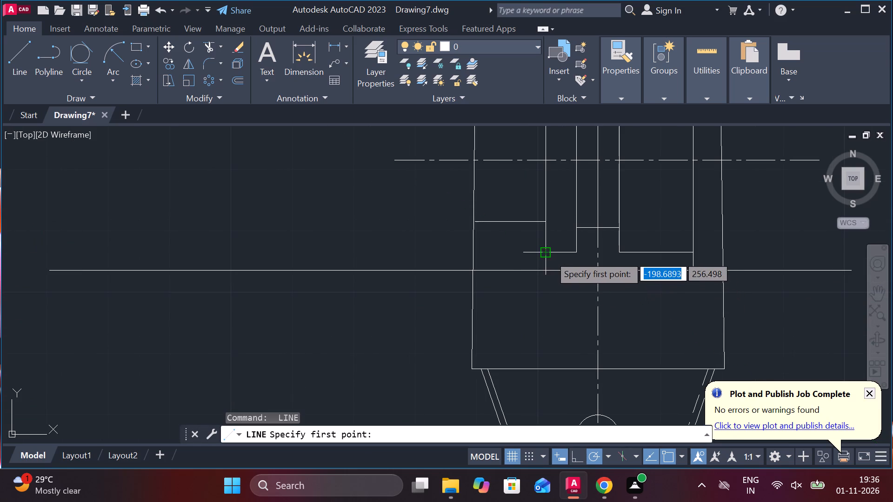
drag(549, 255, 549, 260)
click(544, 310)
key(Escape)
Trim the lines below the roller to leave only the outline between the two verticals, and erase the leftover segment outside the body.
text(TR)
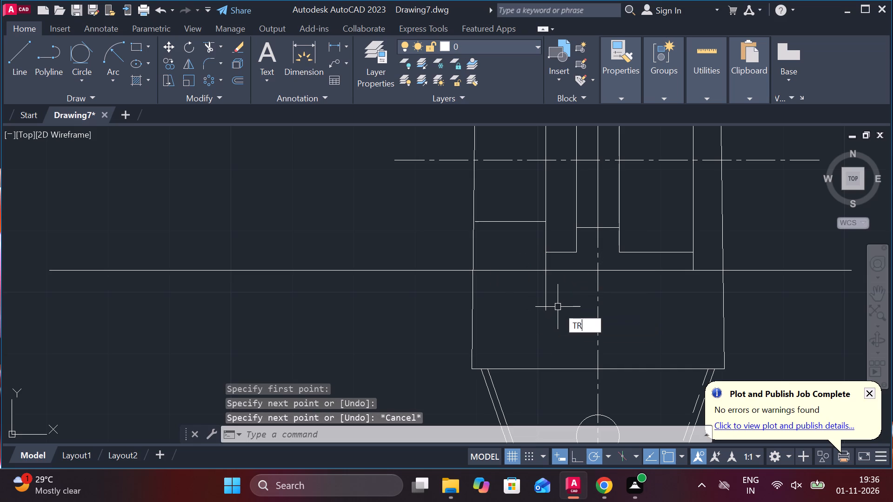
key(space)
click(546, 290)
click(532, 270)
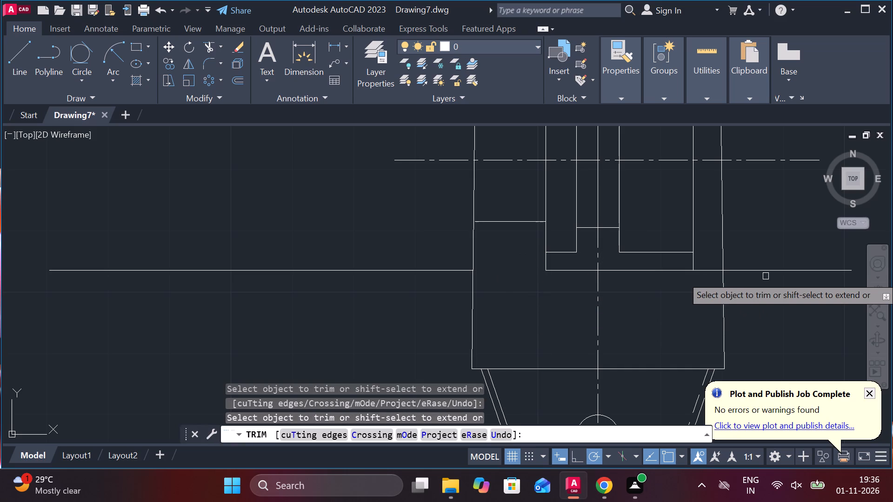
click(757, 270)
click(717, 273)
key(Escape)
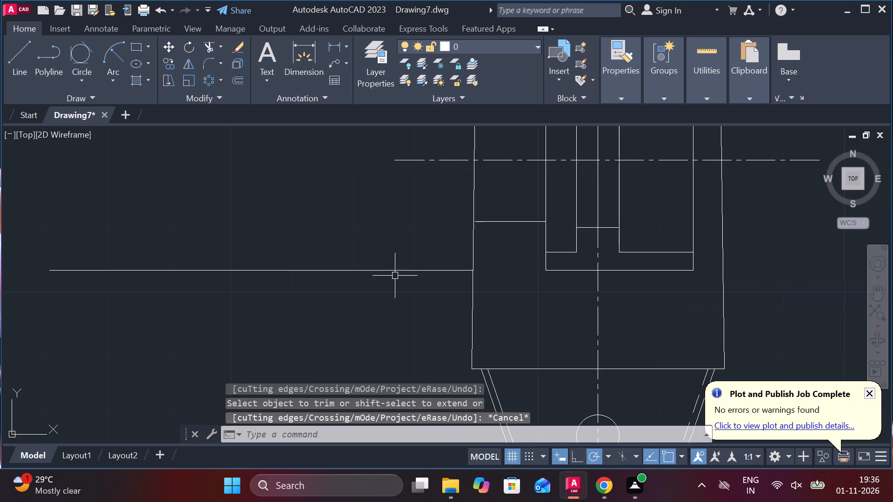
click(395, 276)
click(386, 266)
text(E)
key(space)
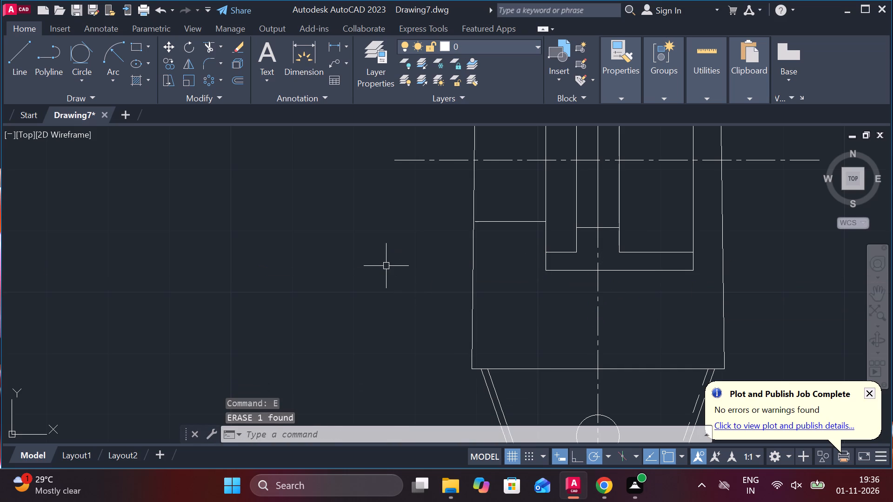
Draw a circle of radius 8 tangent to the body's left side and bottom edge.
scroll(386, 266, down, 2)
middle_drag(589, 309, 582, 277)
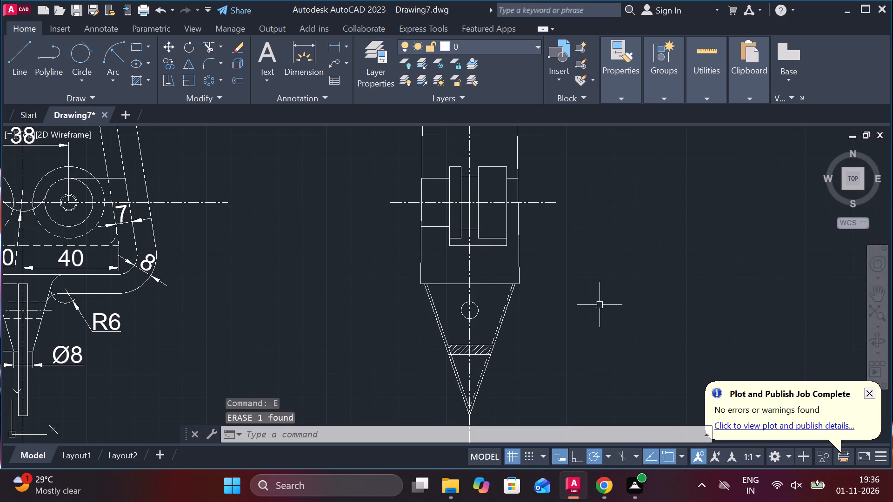
scroll(418, 276, up, 1)
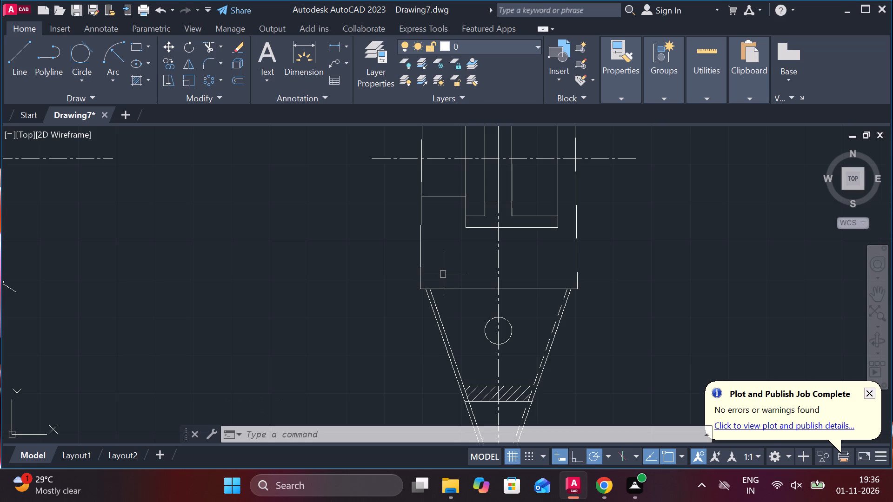
click(75, 48)
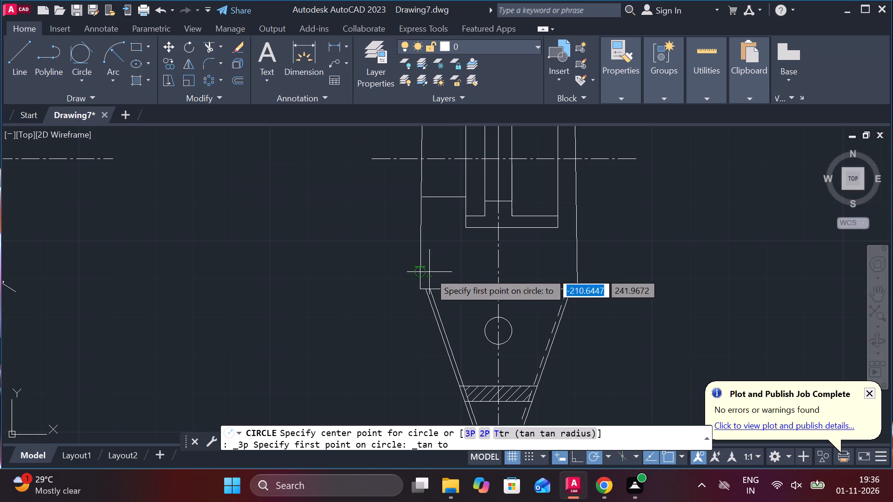
key(Escape)
click(77, 77)
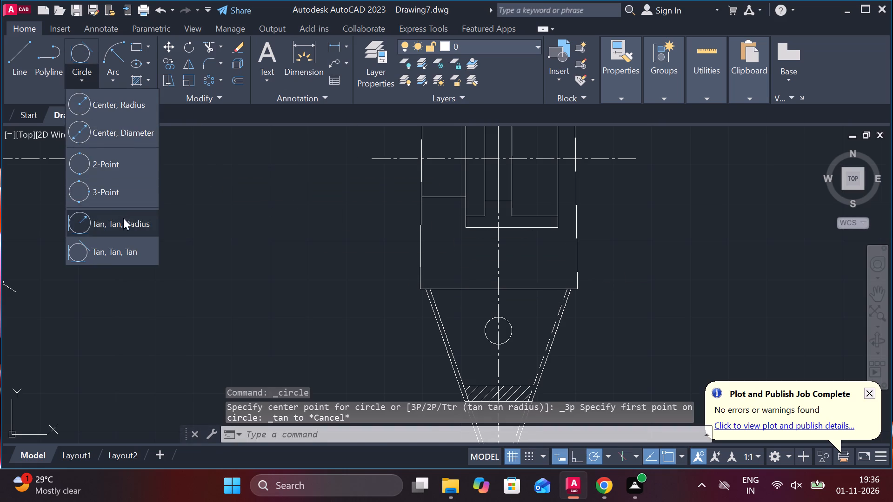
click(123, 218)
click(422, 254)
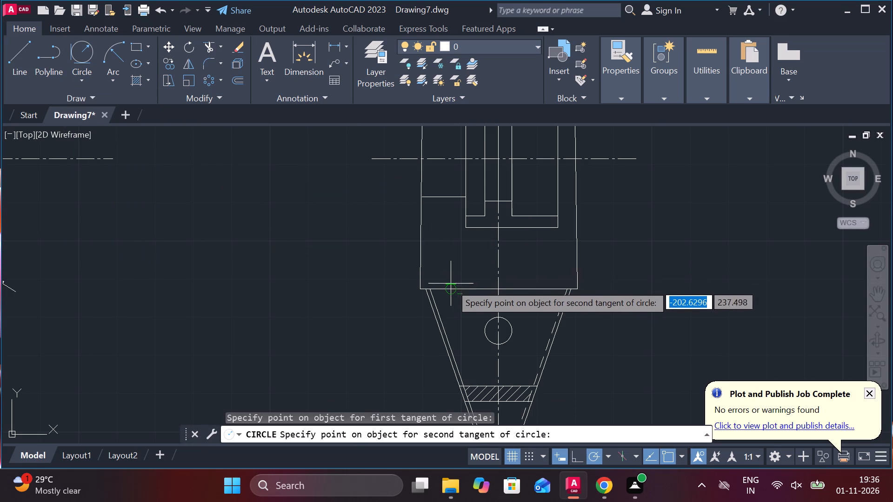
click(451, 284)
key(8)
key(Return)
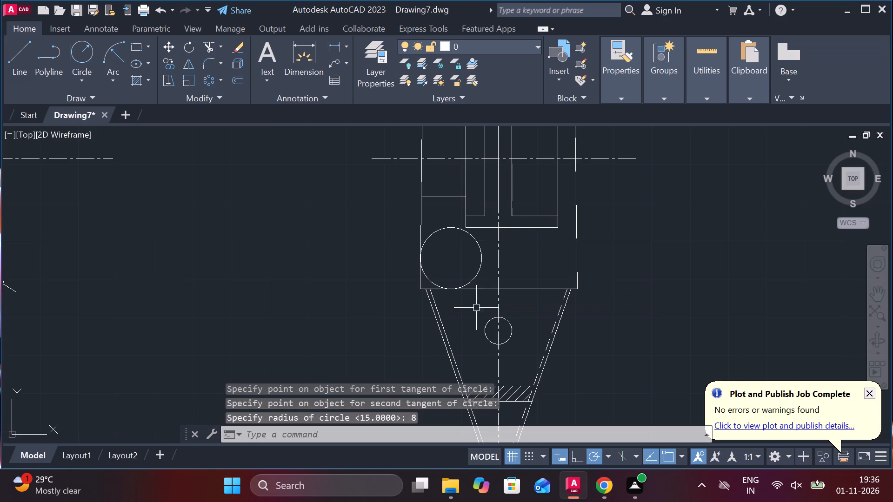
Draw a matching circle of radius 8 tangent to the body's right side and bottom edge.
click(82, 50)
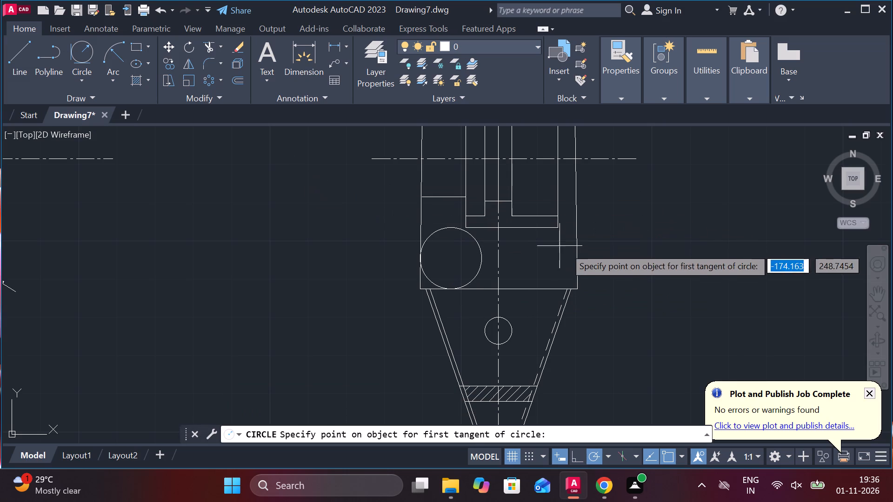
click(571, 248)
click(551, 288)
key(space)
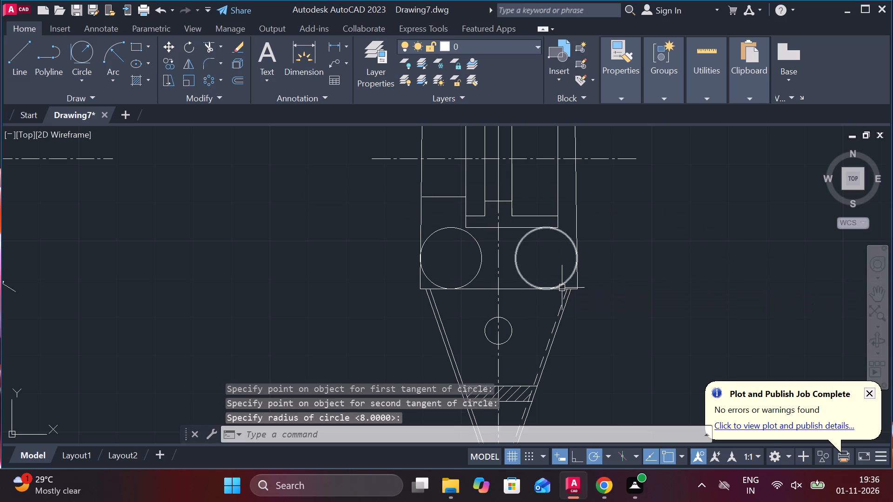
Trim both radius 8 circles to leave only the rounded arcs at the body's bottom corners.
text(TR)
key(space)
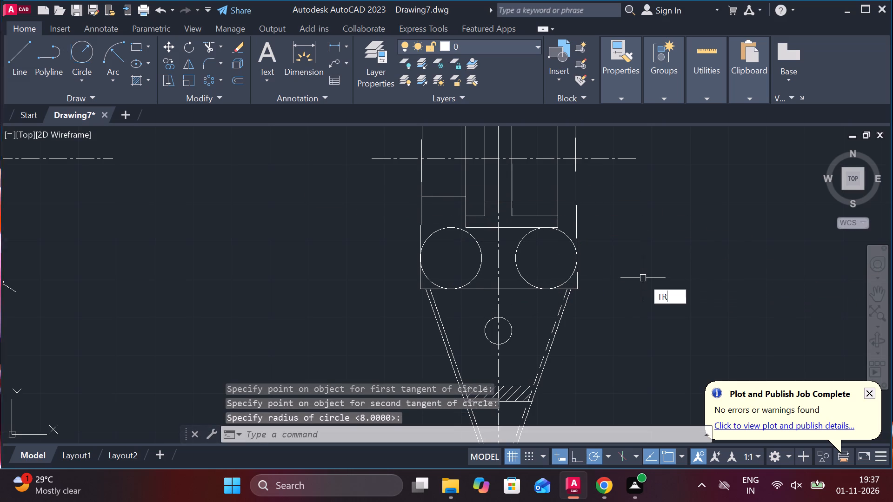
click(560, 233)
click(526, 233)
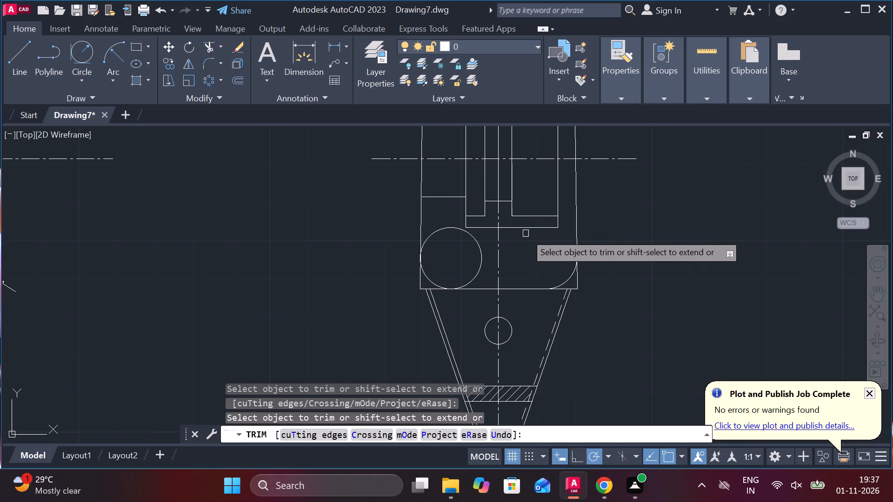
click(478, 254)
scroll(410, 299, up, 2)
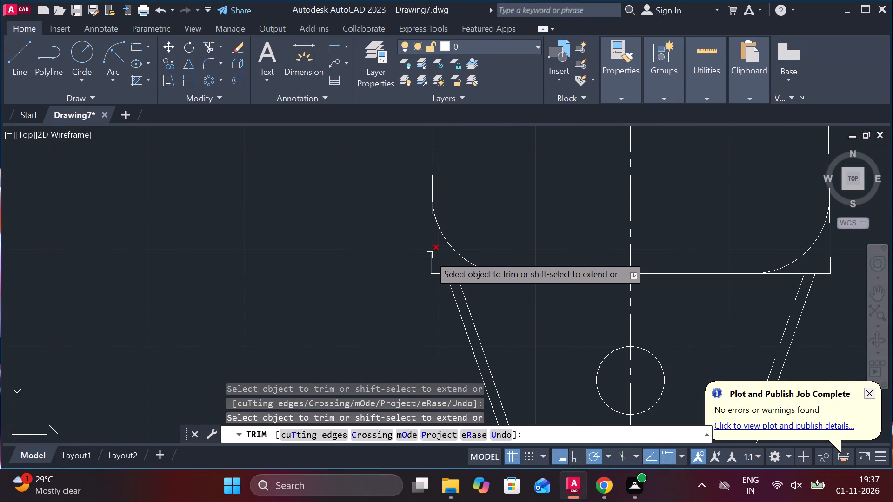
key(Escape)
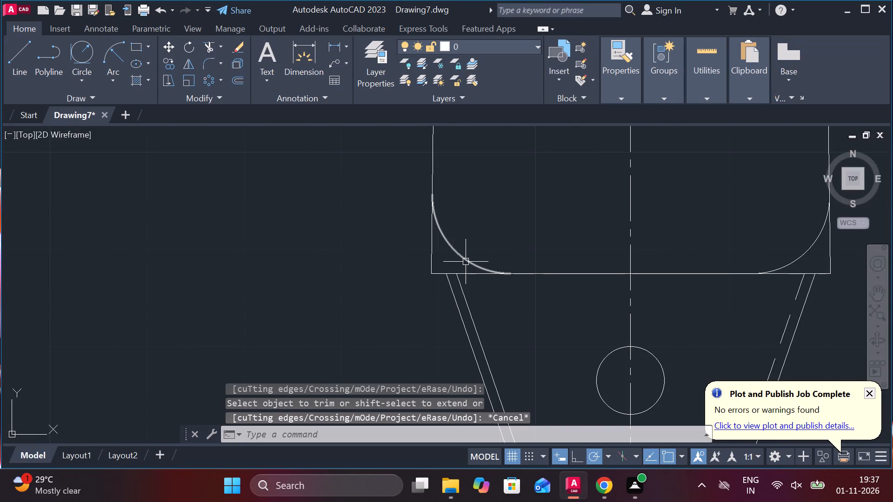
Erase both corner arcs at the bottom of the side view's body.
click(464, 262)
click(794, 262)
text(E)
key(space)
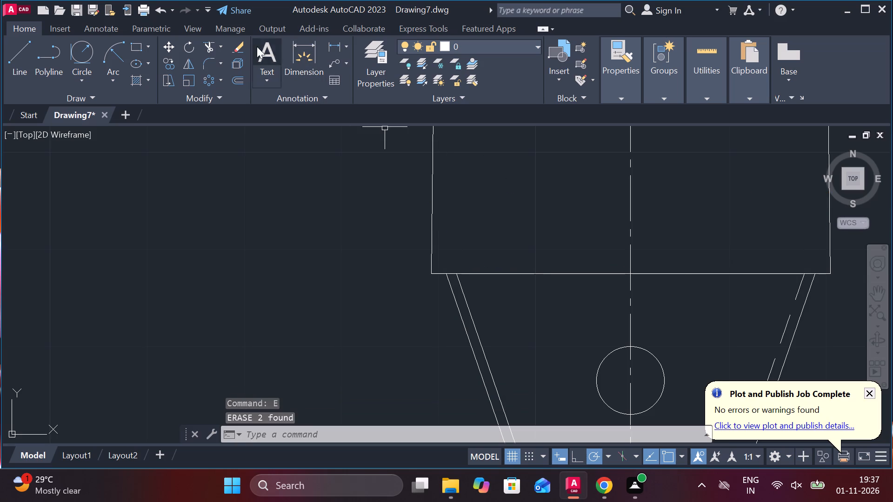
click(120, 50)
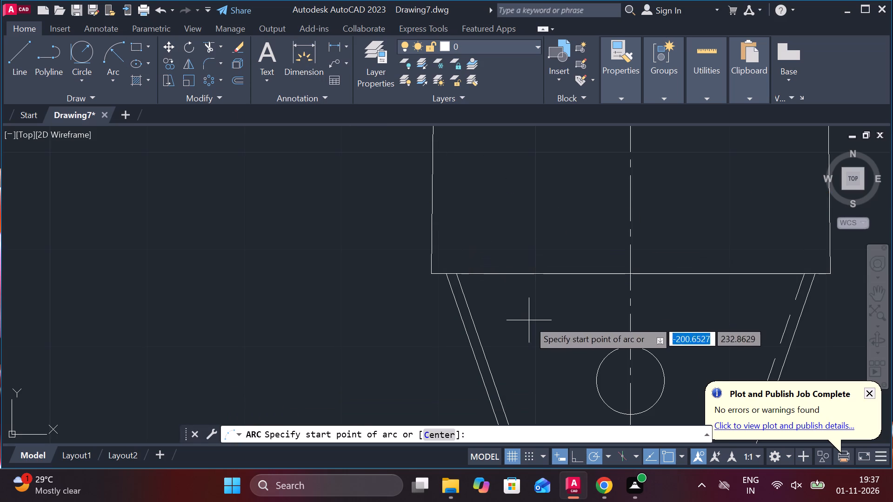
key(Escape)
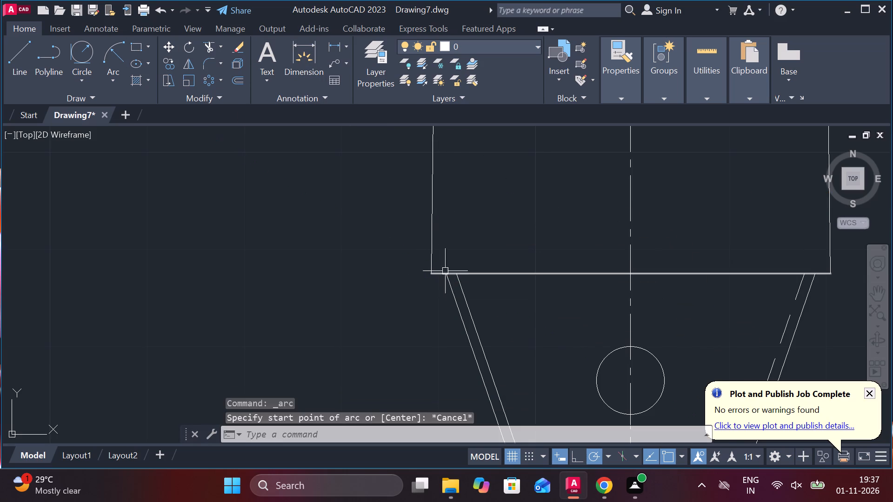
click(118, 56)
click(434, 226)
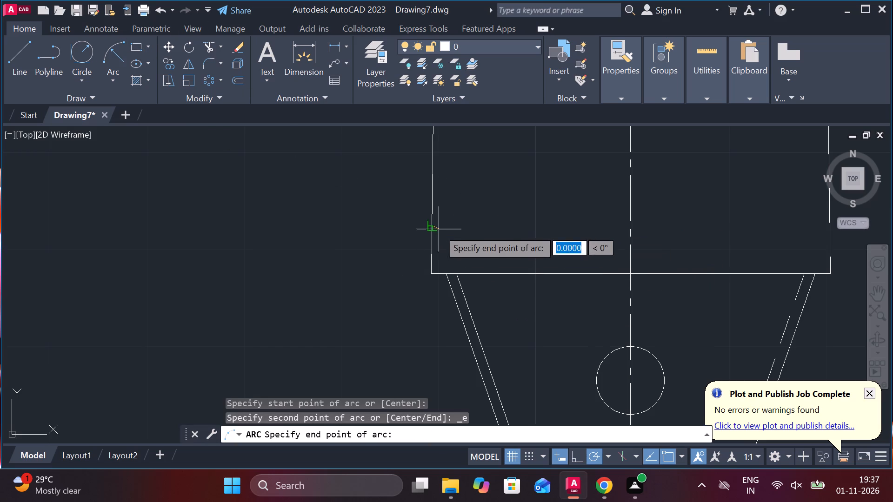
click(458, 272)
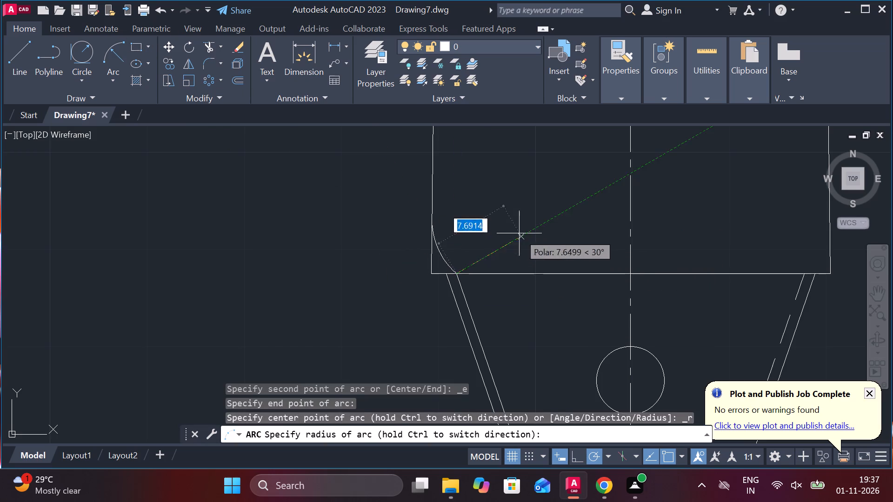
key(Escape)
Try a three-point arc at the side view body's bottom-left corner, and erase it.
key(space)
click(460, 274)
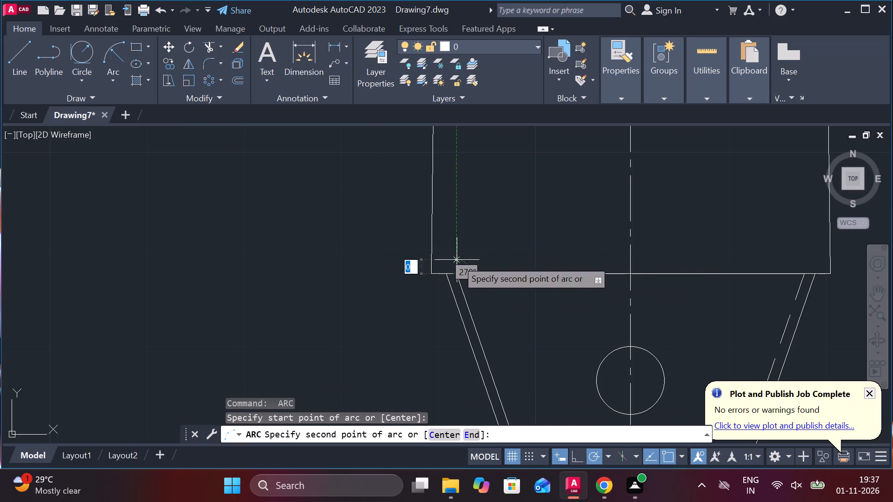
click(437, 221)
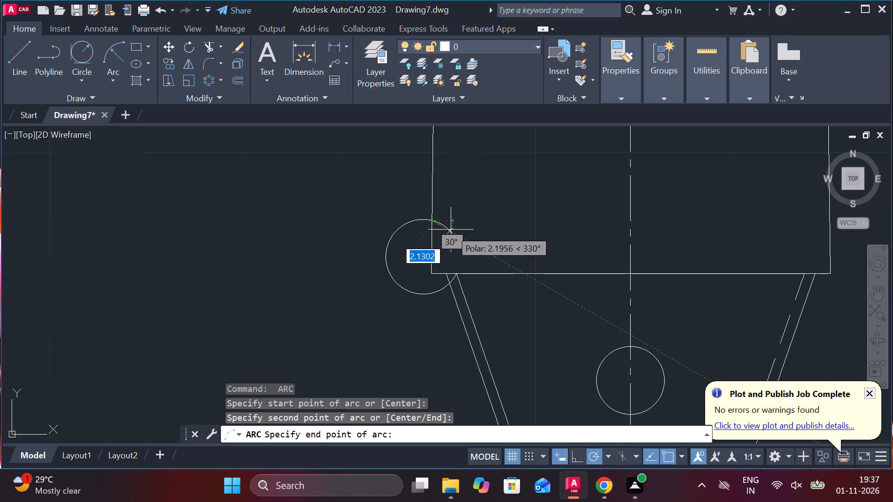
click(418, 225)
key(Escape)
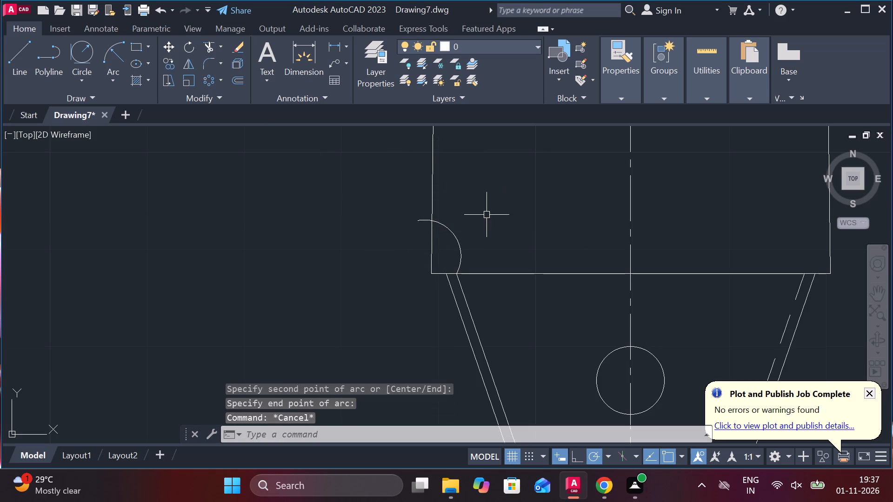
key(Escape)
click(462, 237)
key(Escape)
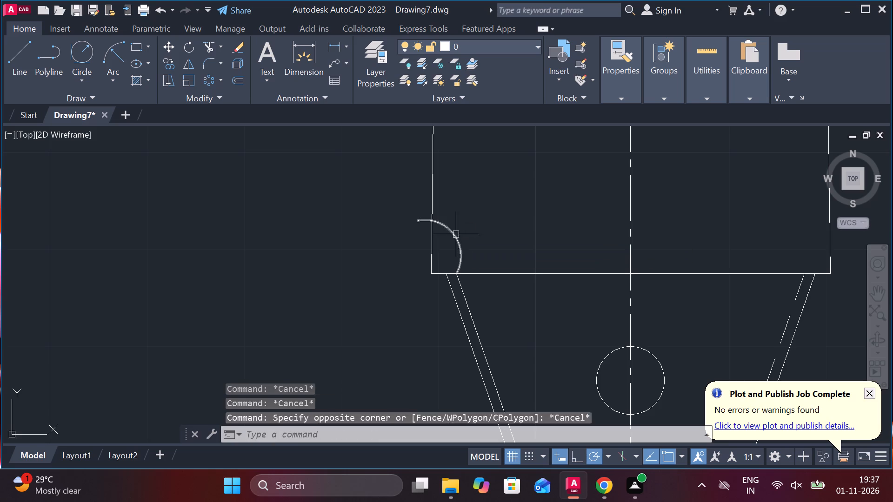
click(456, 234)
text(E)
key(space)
Examine the front view's tapered stem, its hidden lines and dimensions against the side view's tapered part.
scroll(467, 230, down, 2)
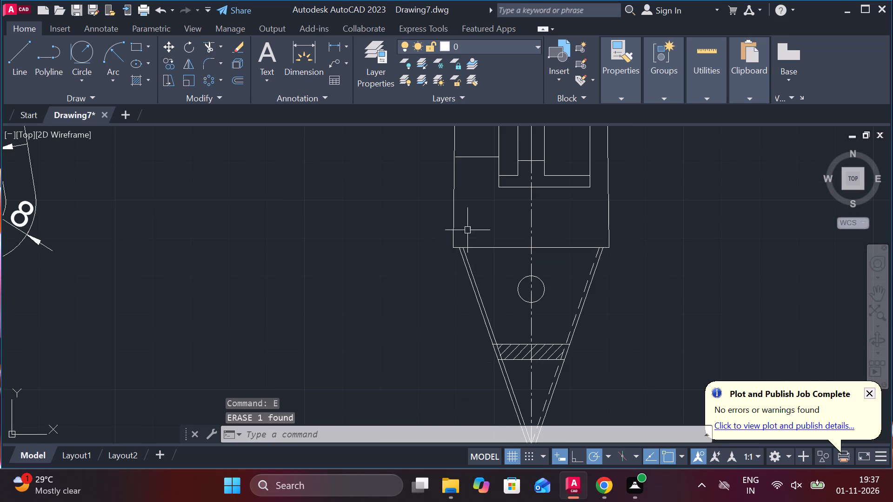
scroll(390, 293, down, 2)
scroll(265, 294, up, 2)
middle_drag(274, 297, 301, 297)
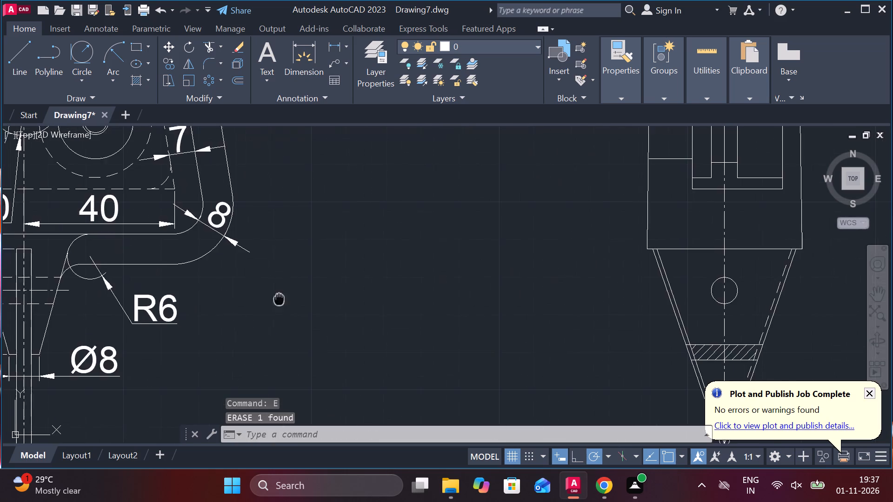
middle_drag(301, 297, 472, 206)
middle_drag(276, 250, 334, 263)
click(306, 238)
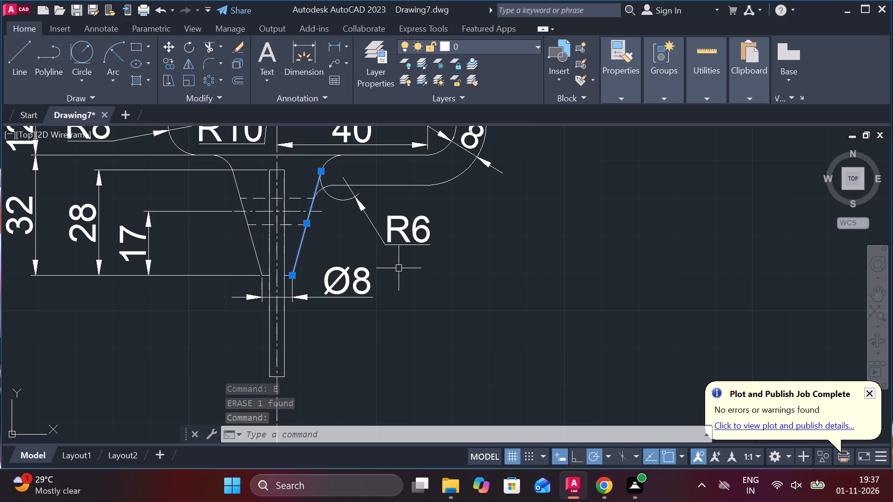
key(Escape)
scroll(472, 268, down, 2)
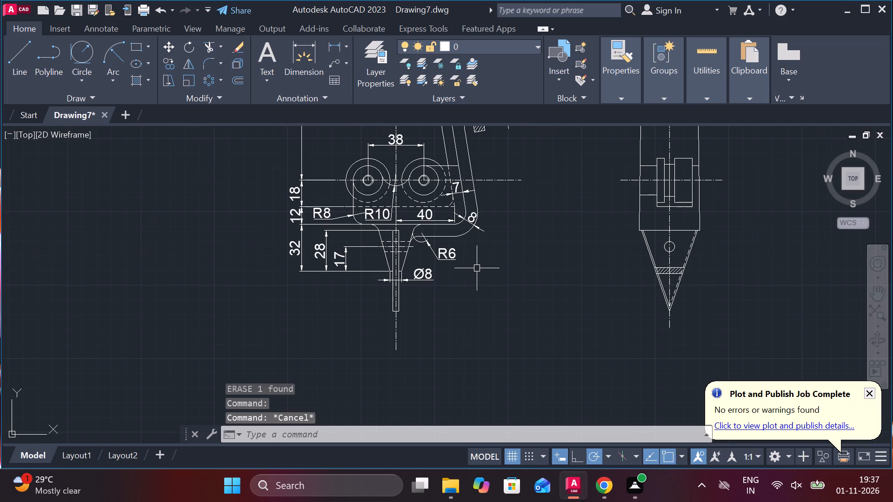
scroll(397, 270, up, 2)
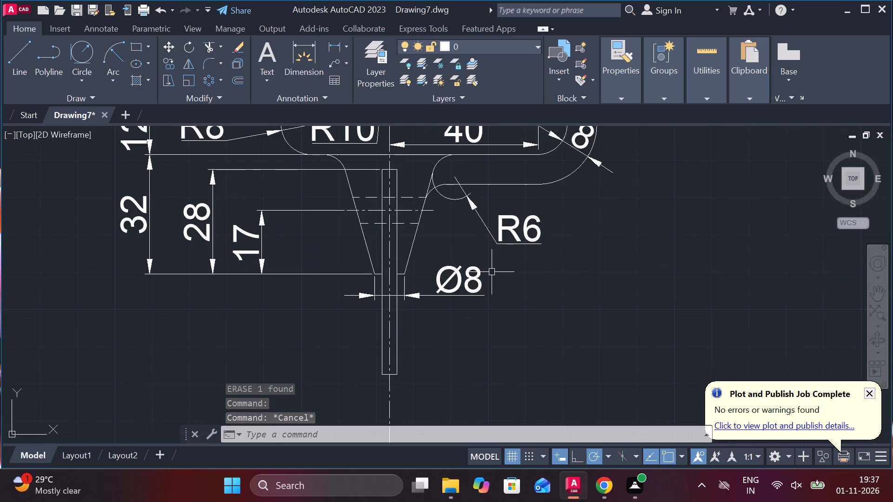
Erase the hatched band across the side view's tapered part, including its hatch and both horizontal boundary lines.
middle_drag(492, 272, 230, 217)
scroll(632, 212, down, 2)
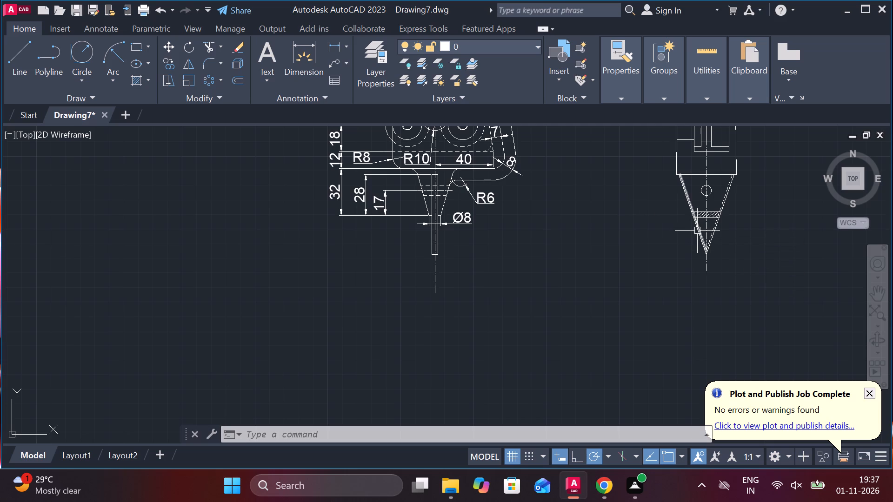
scroll(729, 222, up, 3)
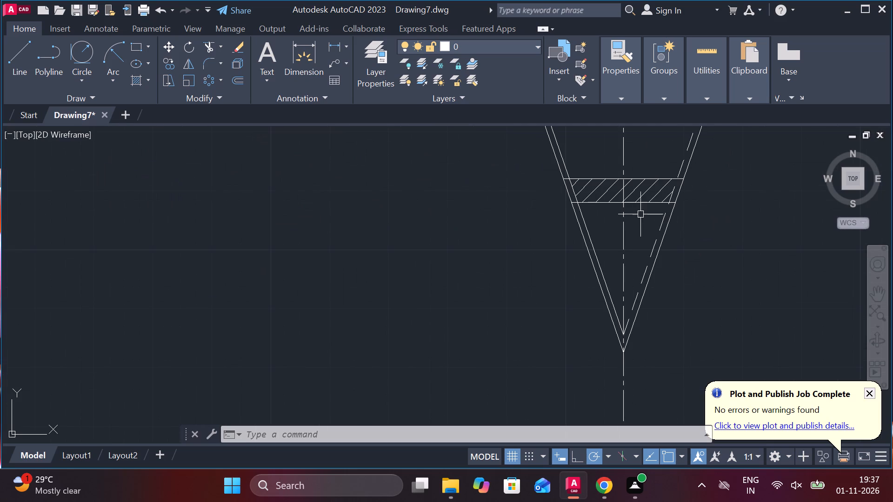
click(642, 216)
click(648, 165)
click(648, 202)
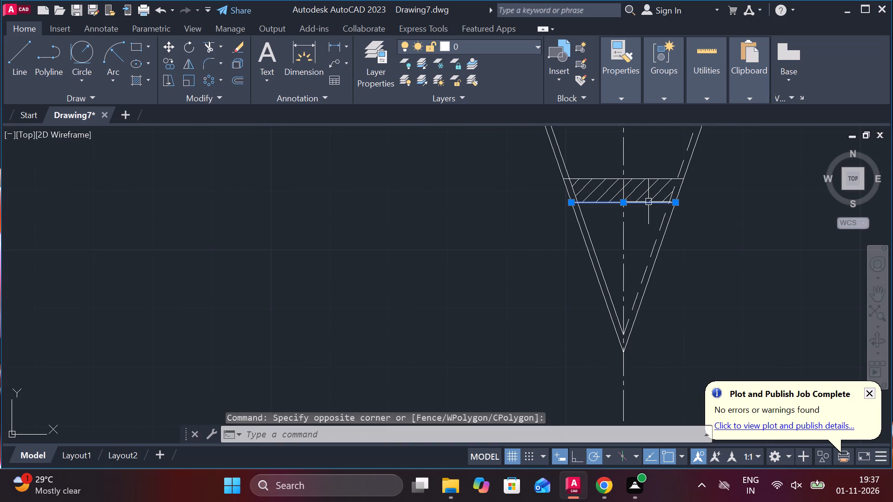
click(648, 190)
text(E)
key(space)
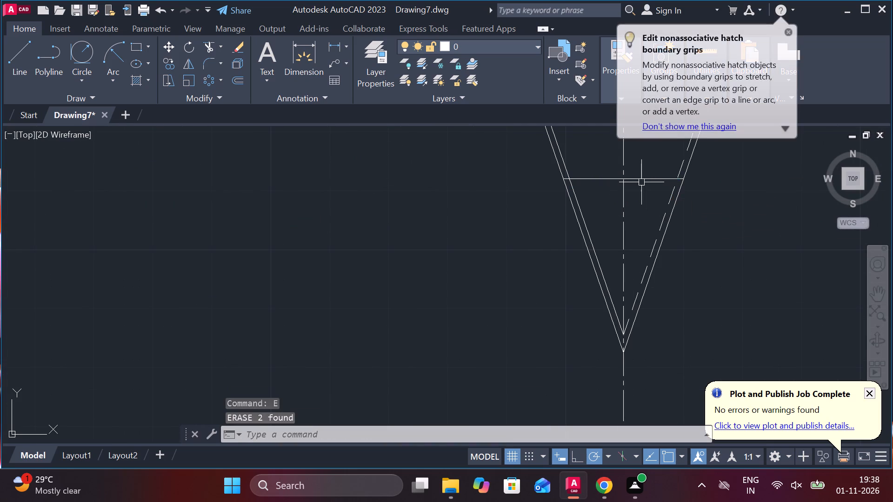
click(640, 181)
text(E)
key(space)
Change the linetype of the dashed inner line on the taper's right side to ByBlock.
scroll(640, 193, down, 2)
middle_drag(673, 190, 651, 242)
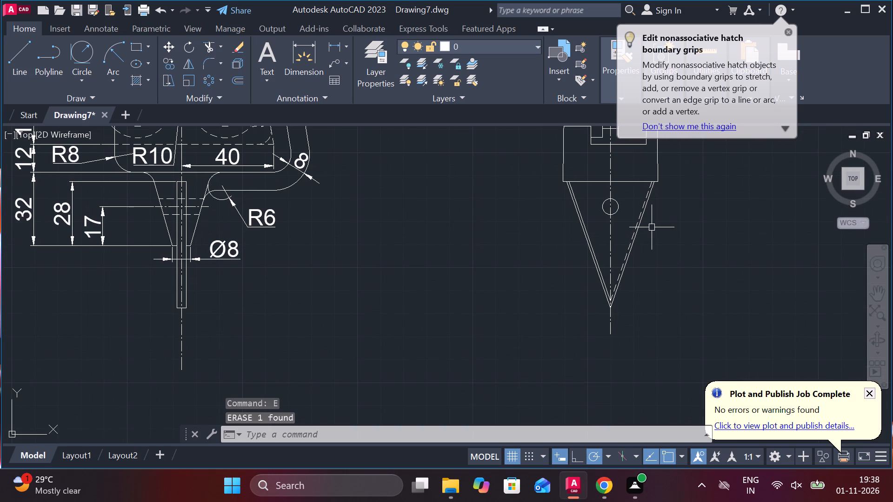
middle_drag(651, 222, 648, 242)
scroll(604, 212, up, 2)
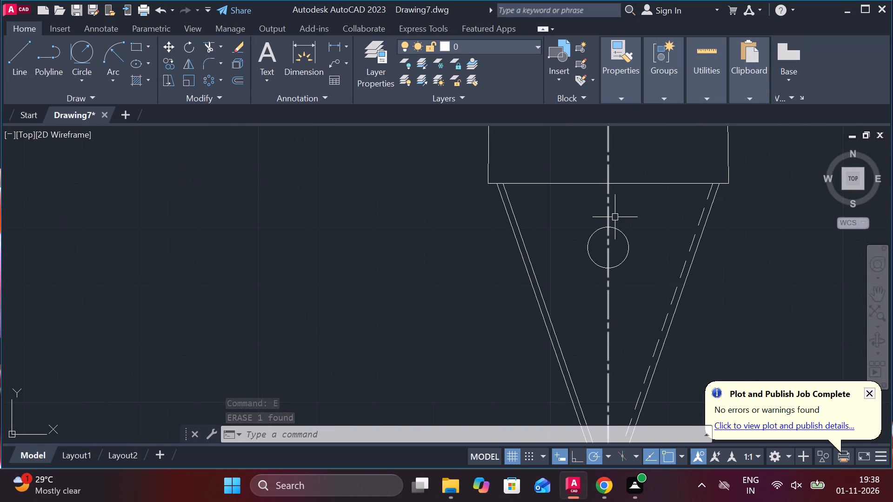
middle_drag(616, 218, 595, 163)
scroll(608, 169, down, 2)
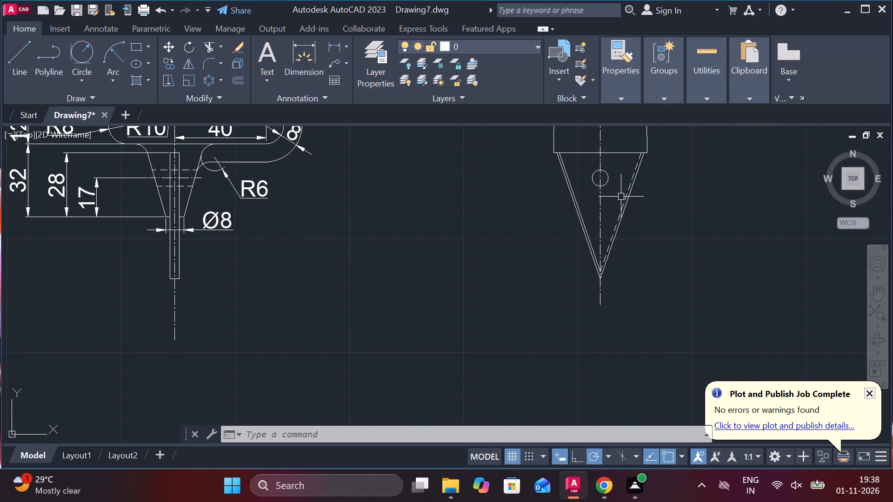
click(625, 193)
click(633, 92)
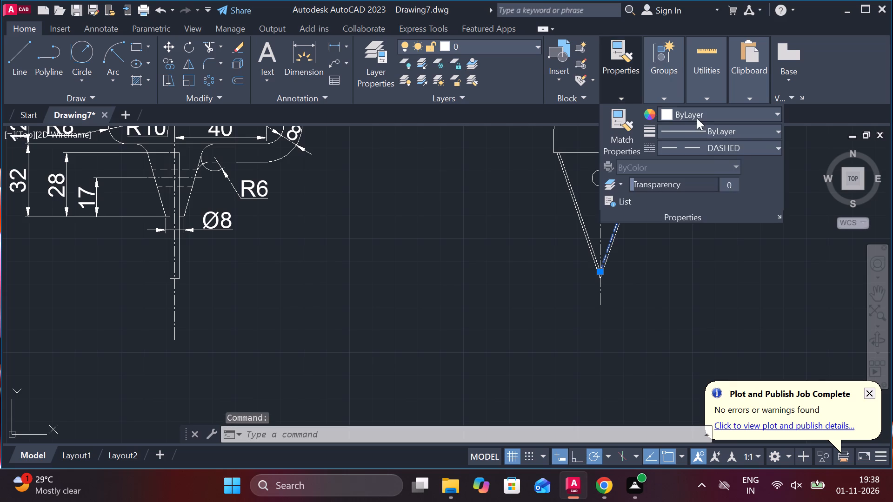
click(716, 143)
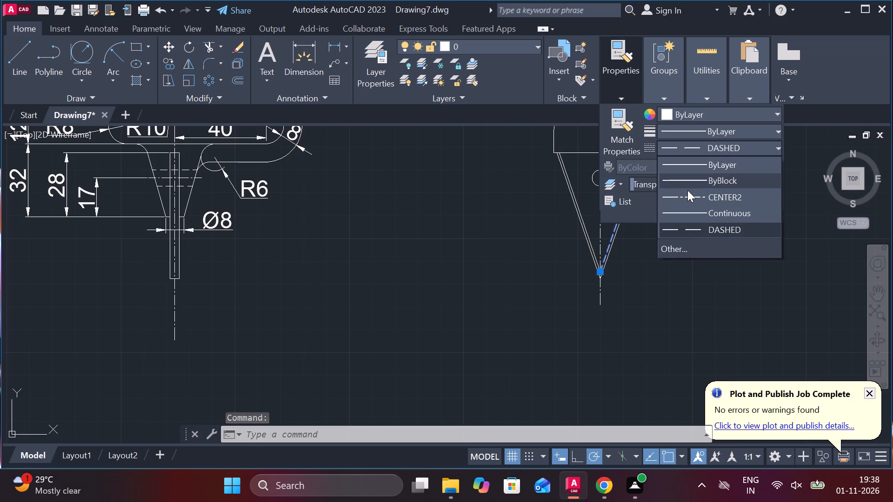
click(686, 176)
key(Escape)
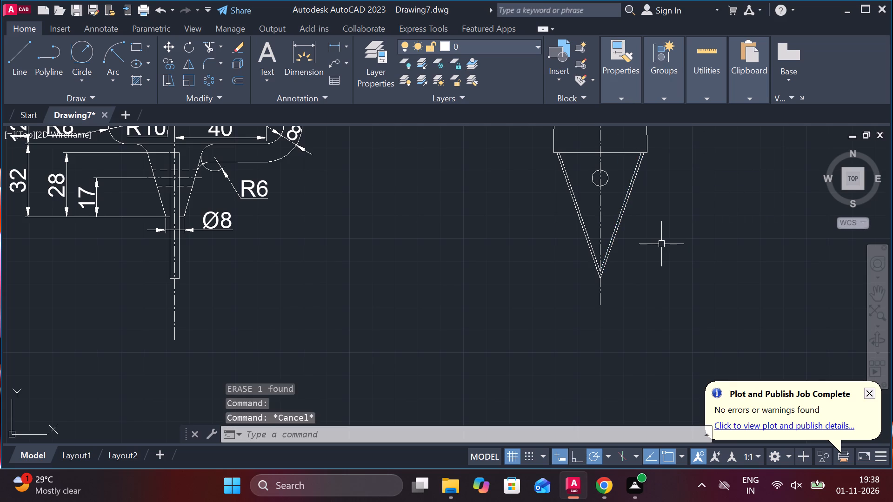
Draw a horizontal line about 6.6 long from the small circle's centre to the right, past its edge.
middle_drag(660, 223, 580, 284)
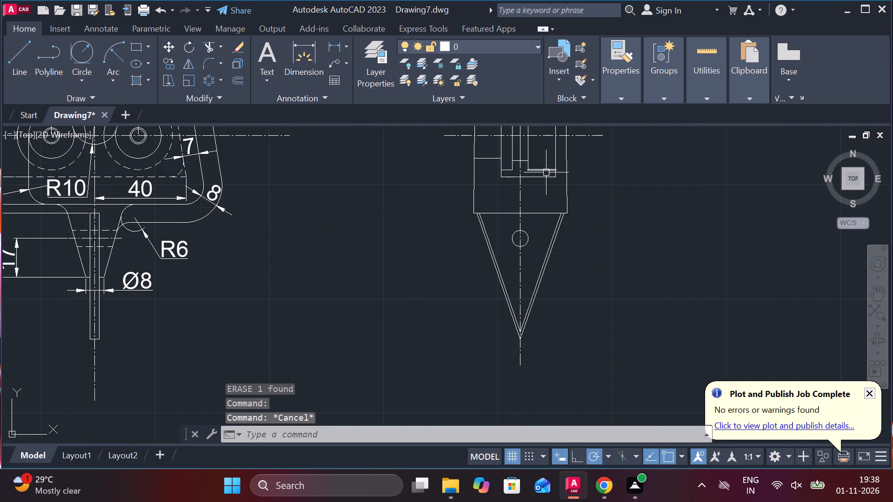
scroll(483, 209, up, 2)
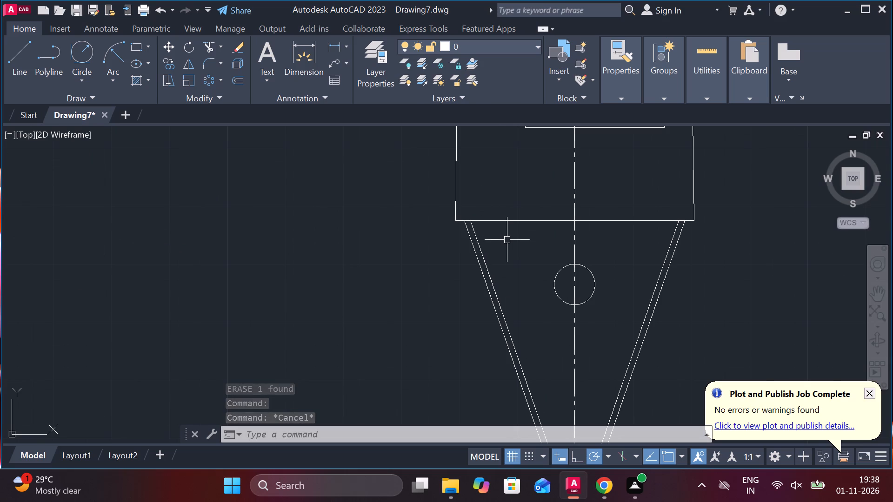
middle_drag(507, 240, 505, 317)
middle_drag(521, 313, 507, 301)
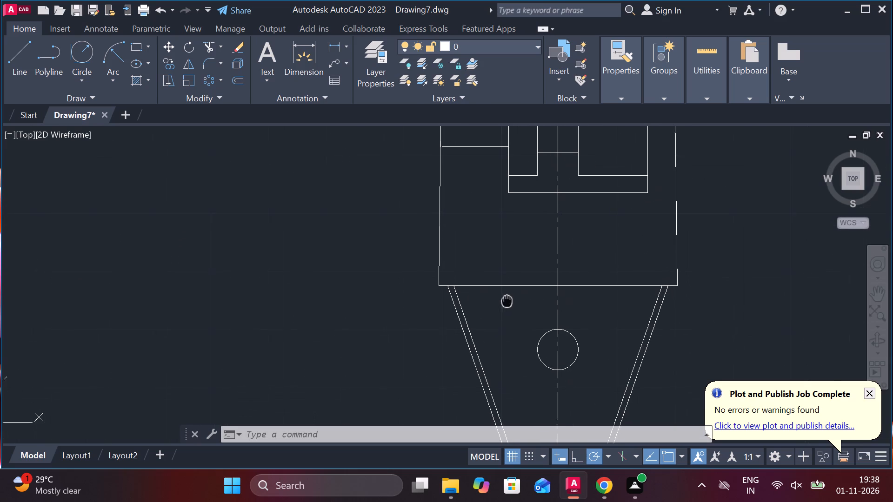
middle_drag(507, 301, 506, 297)
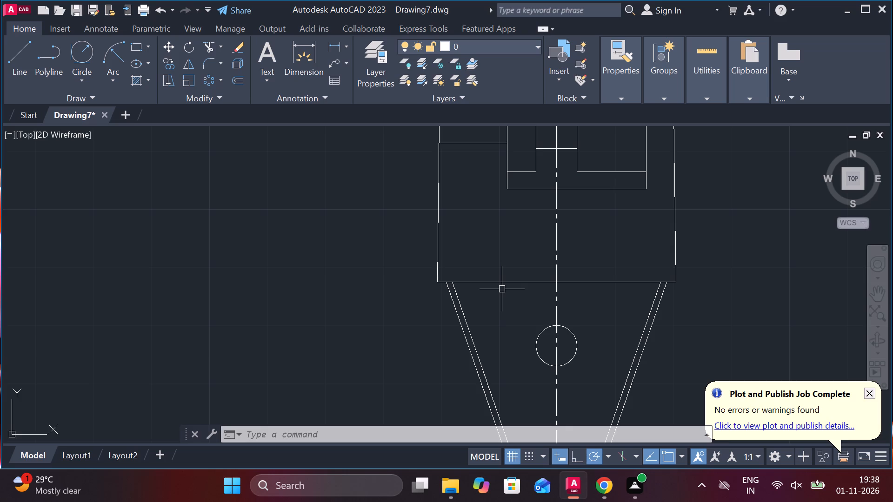
key(l)
key(Return)
scroll(580, 349, up, 1)
middle_drag(580, 349, 580, 302)
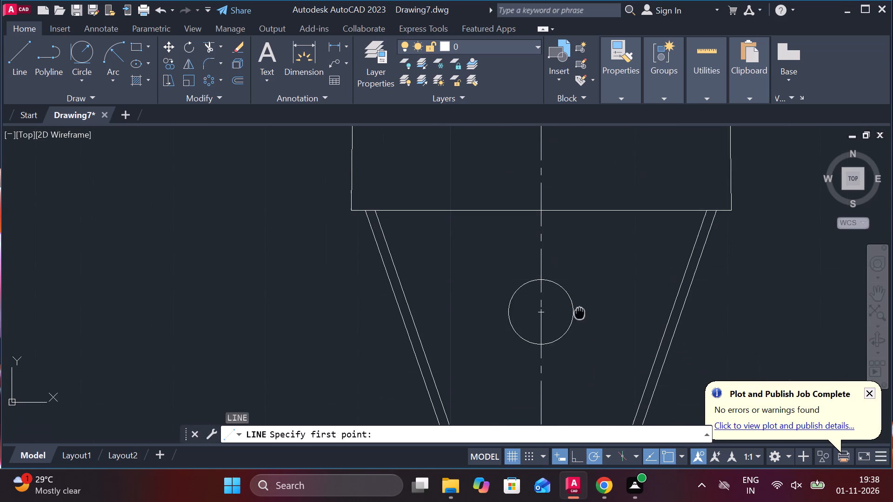
middle_drag(580, 302, 580, 297)
click(543, 285)
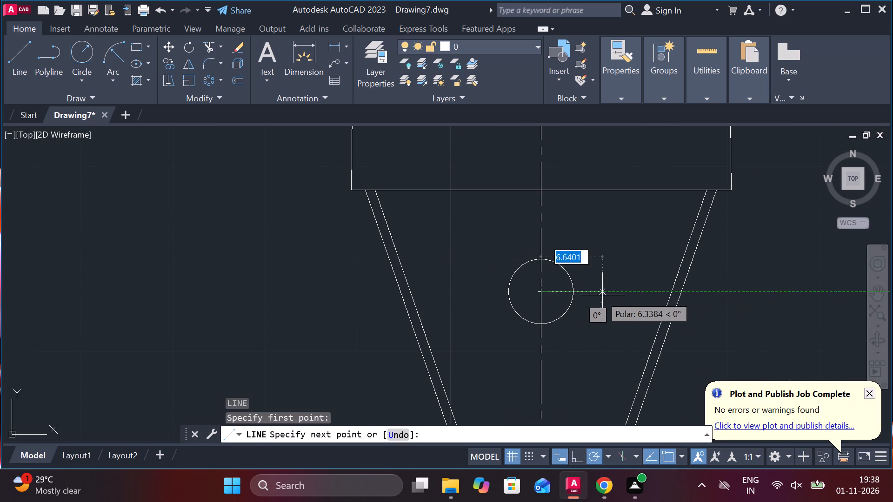
click(606, 295)
key(Escape)
Offset the short horizontal line at the small circle's centre by 17 downwards along the tapered part.
click(595, 291)
key(o)
key(Return)
key(Return)
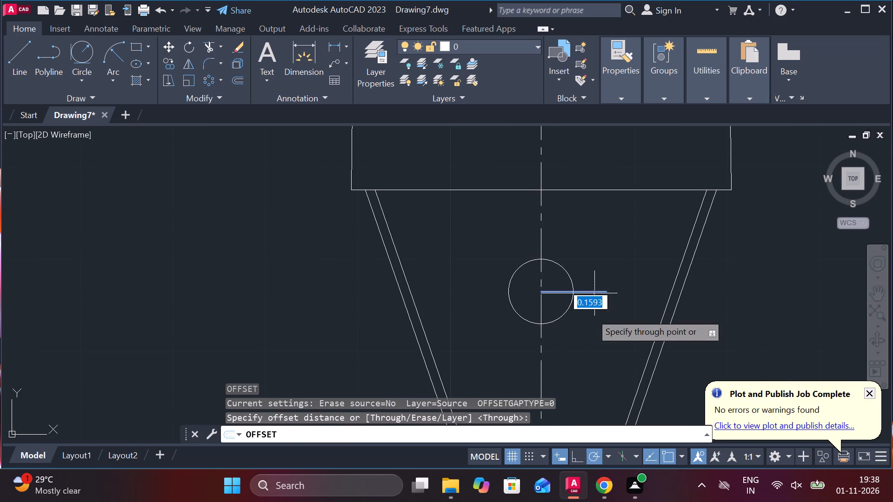
text(17)
key(Return)
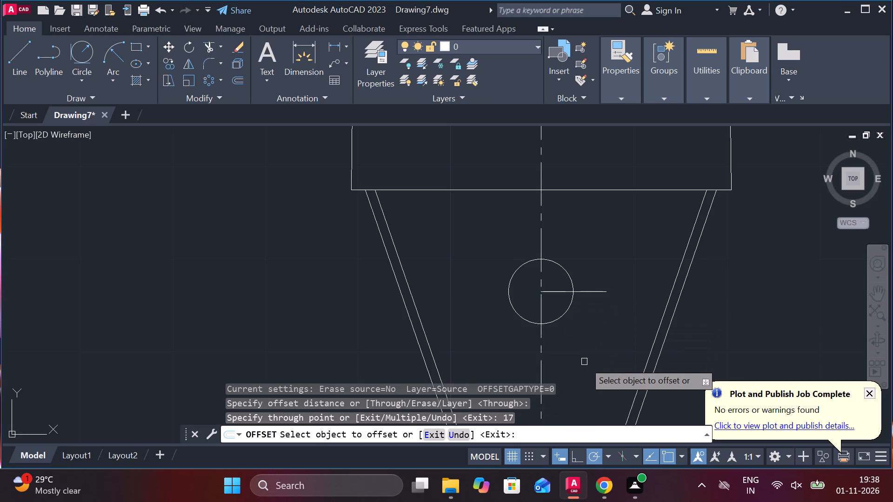
middle_drag(584, 362, 586, 251)
key(Escape)
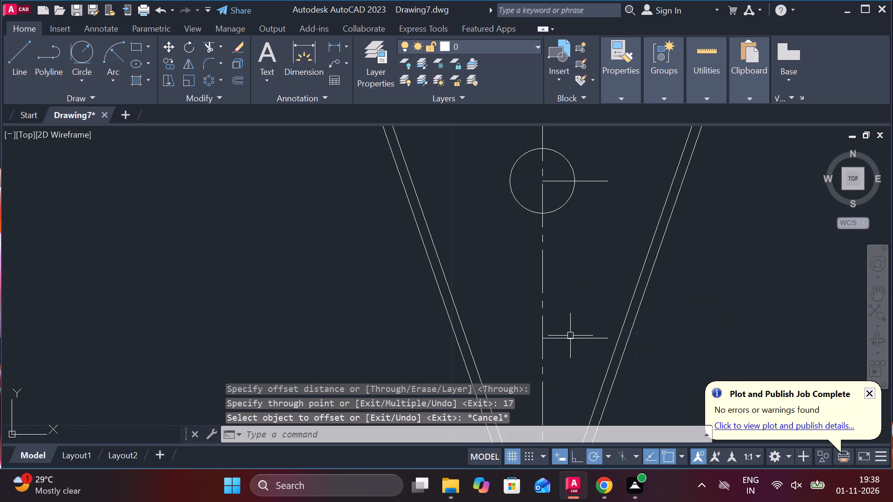
click(569, 339)
key(Escape)
Draw a horizontal line 4 long to the left from the offset line's end on the centre line.
key(l)
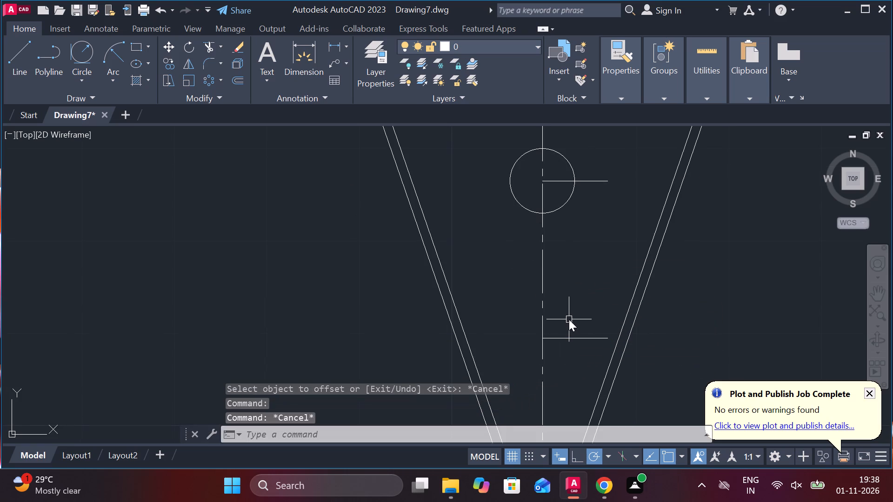
key(Return)
click(544, 339)
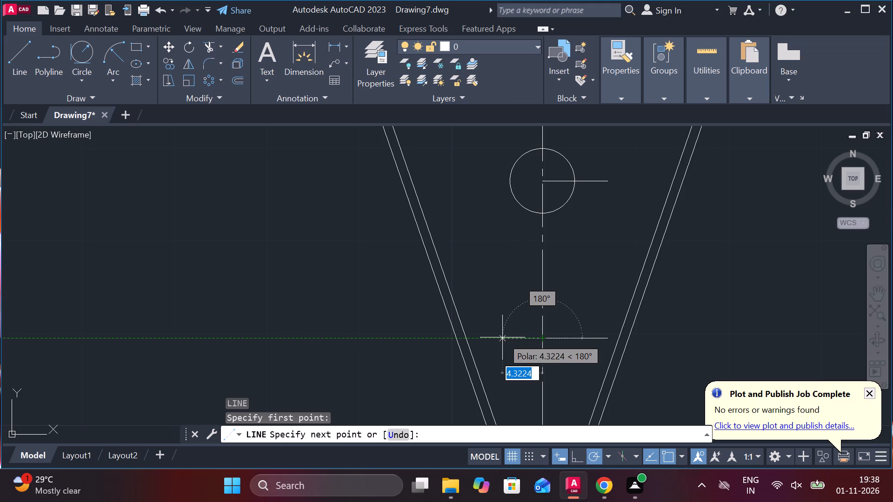
key(4)
key(space)
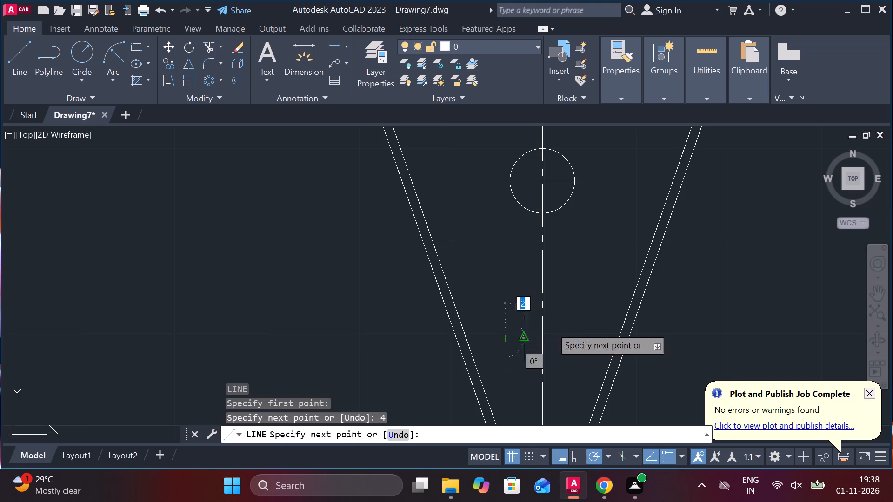
key(Escape)
Erase the offset line on the right side of the centre line.
click(582, 342)
key(Escape)
click(578, 336)
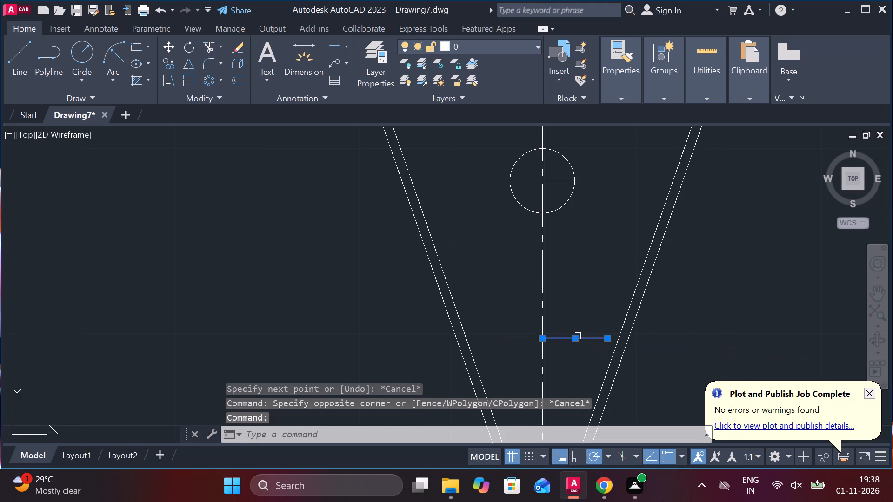
text(E)
key(space)
Draw a matching horizontal line 4 long to the right from the same point on the centre line.
key(l)
key(Return)
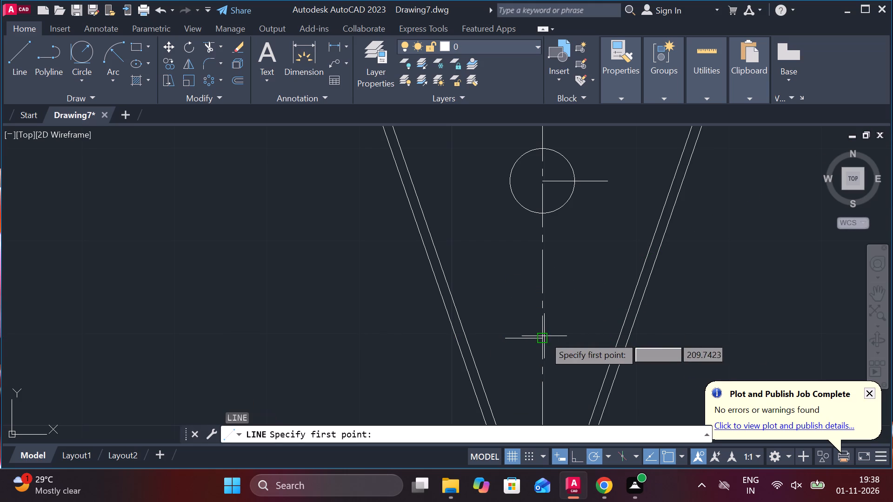
click(544, 336)
text(4)
key(space)
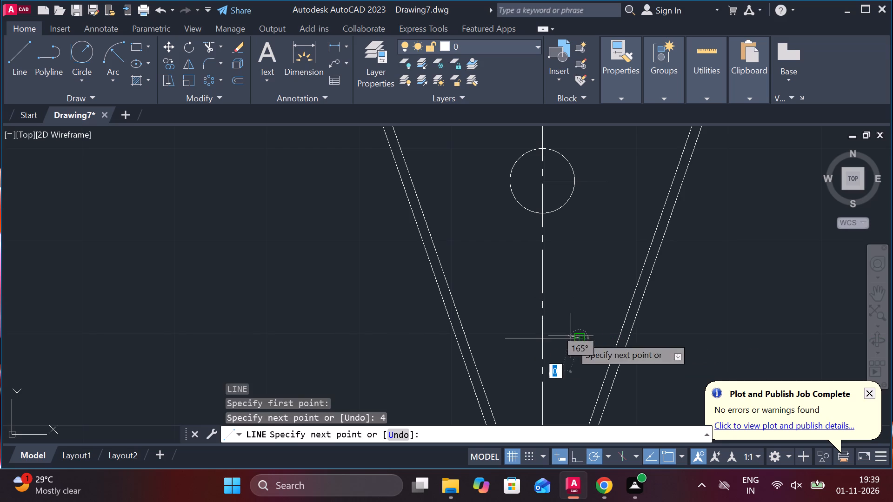
middle_drag(599, 260, 595, 297)
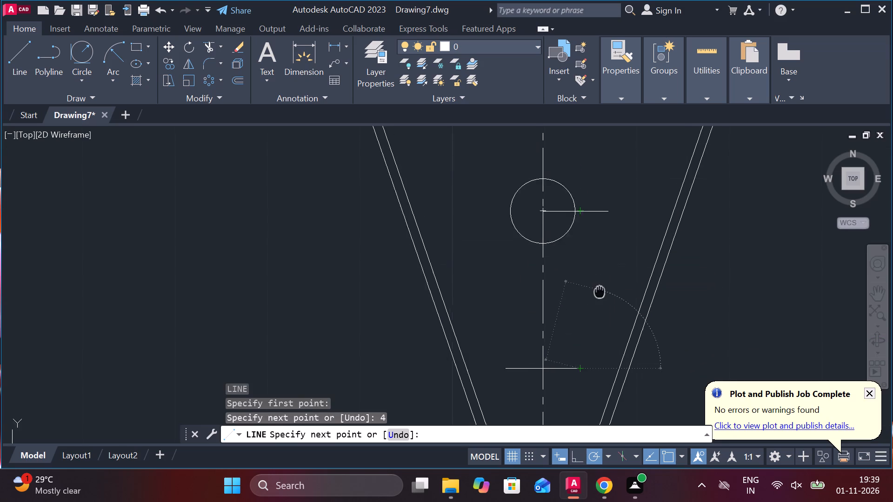
middle_drag(595, 297, 589, 326)
key(Escape)
scroll(583, 219, down, 2)
middle_drag(583, 228, 573, 264)
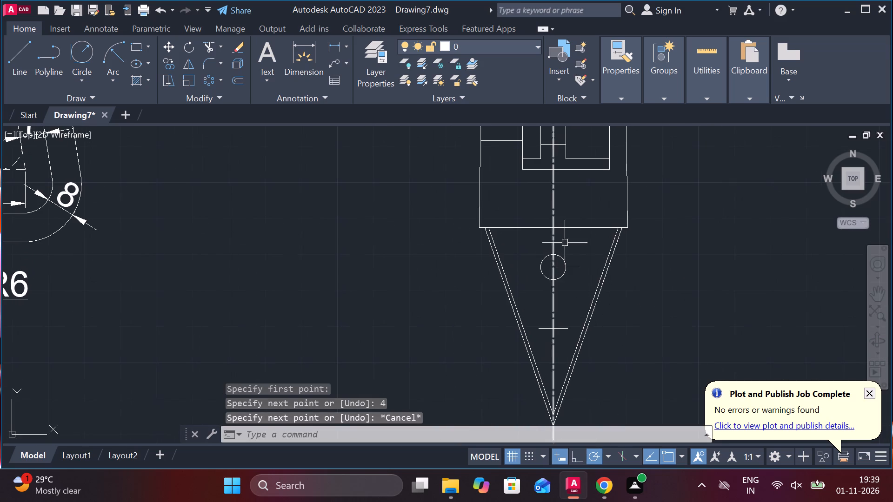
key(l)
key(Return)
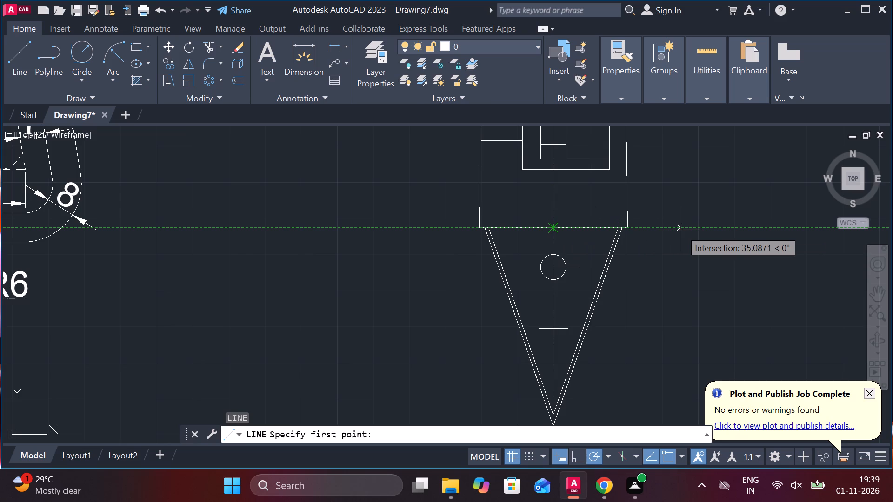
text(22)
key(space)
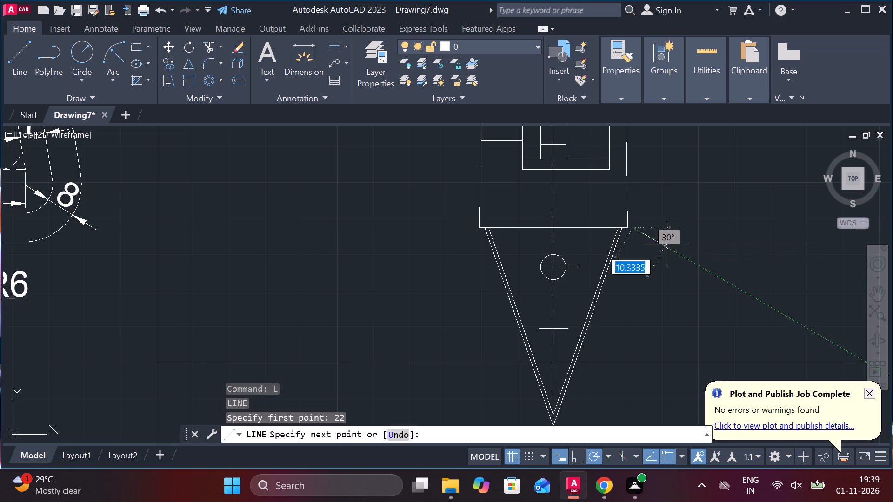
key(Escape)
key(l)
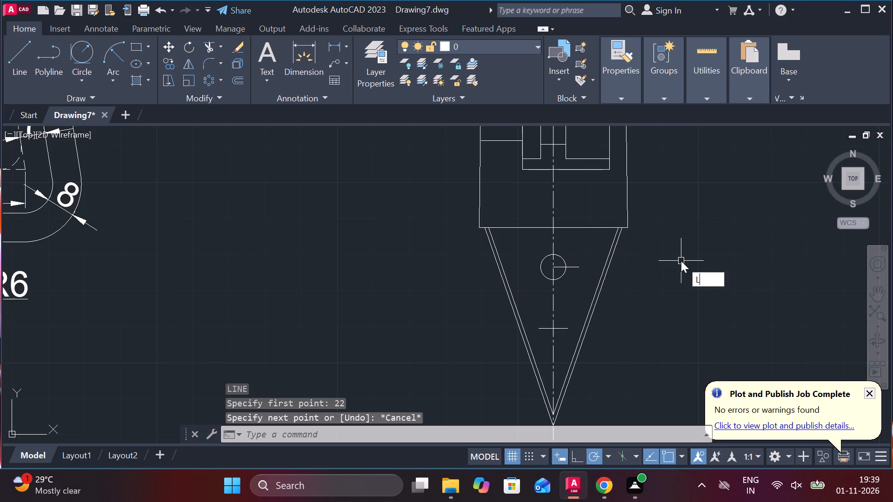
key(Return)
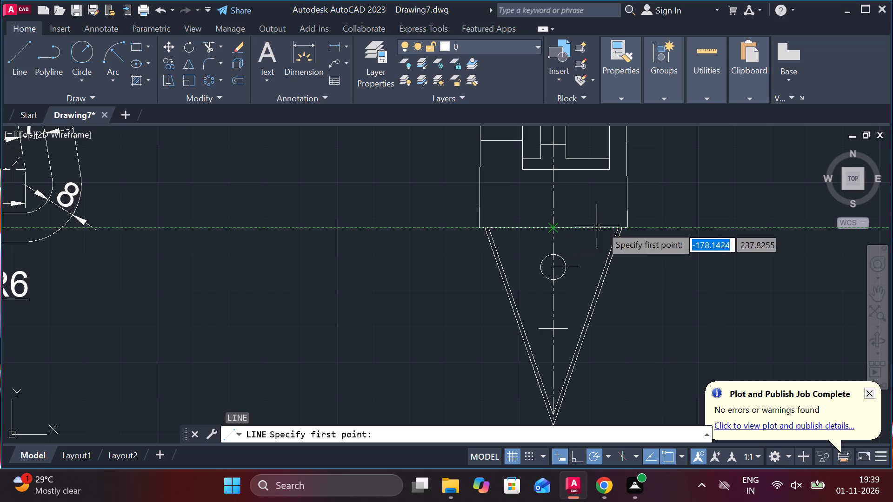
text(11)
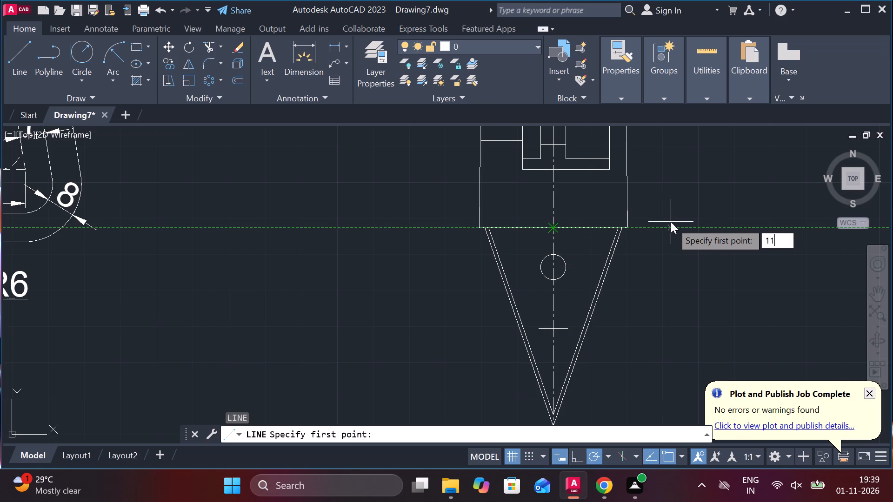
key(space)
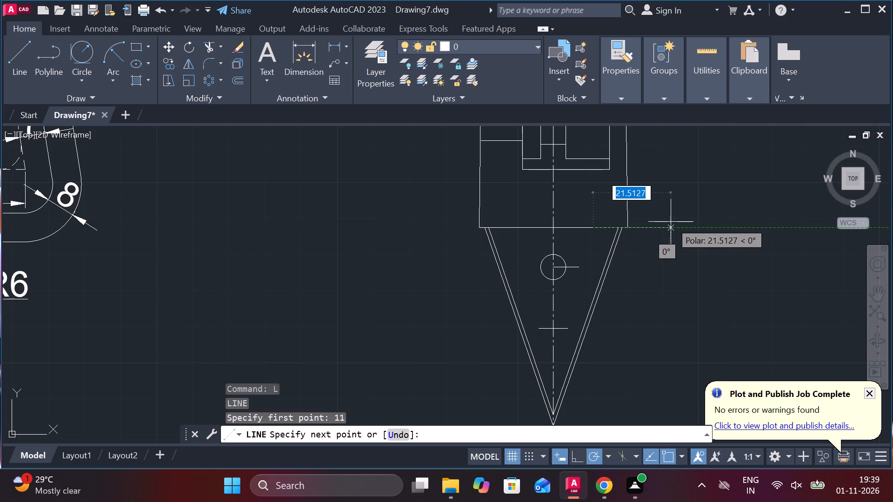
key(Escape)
Draw a slanted line from the body's bottom edge, 12 right of the centre line, to the short horizontal line's right end.
key(l)
key(Return)
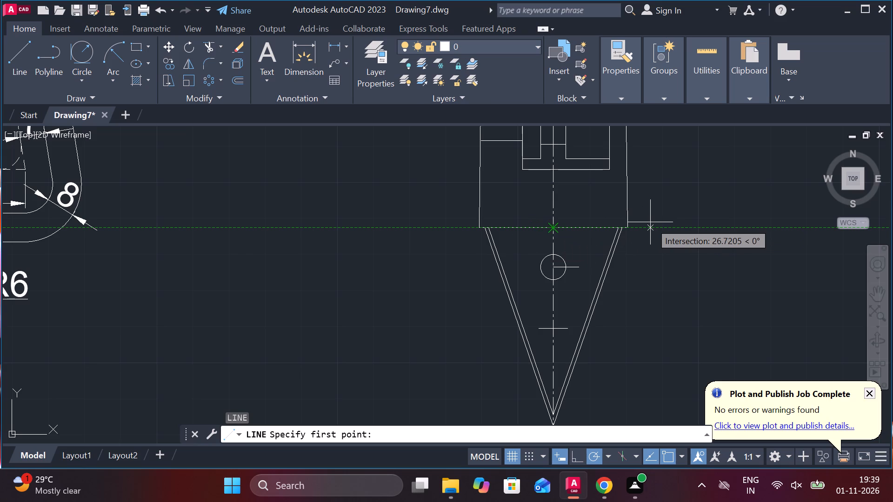
text(12)
key(space)
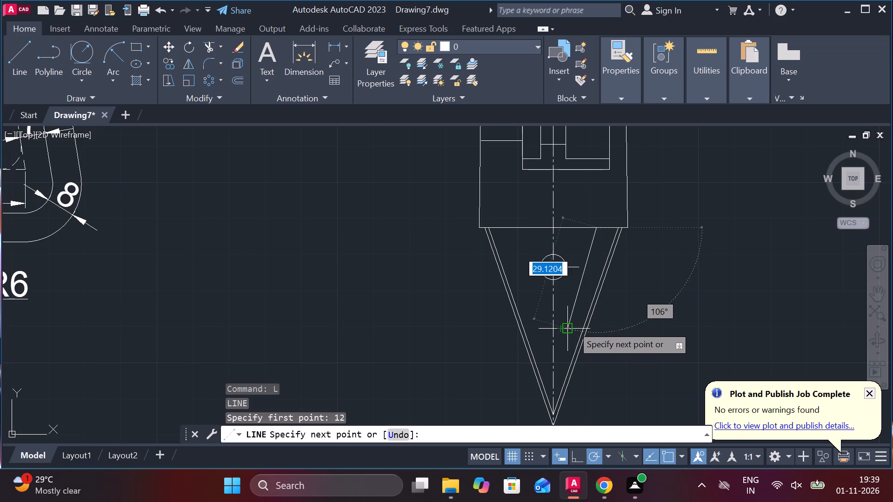
scroll(572, 324, up, 2)
click(557, 333)
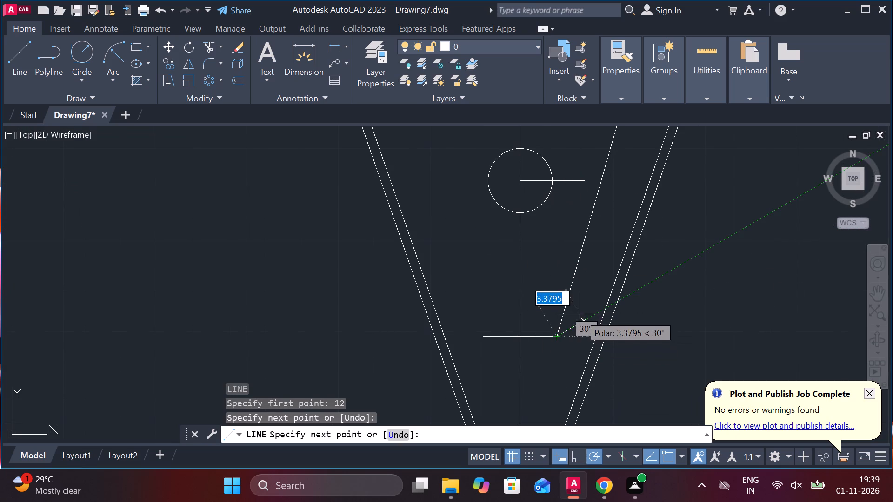
key(Escape)
scroll(568, 328, down, 2)
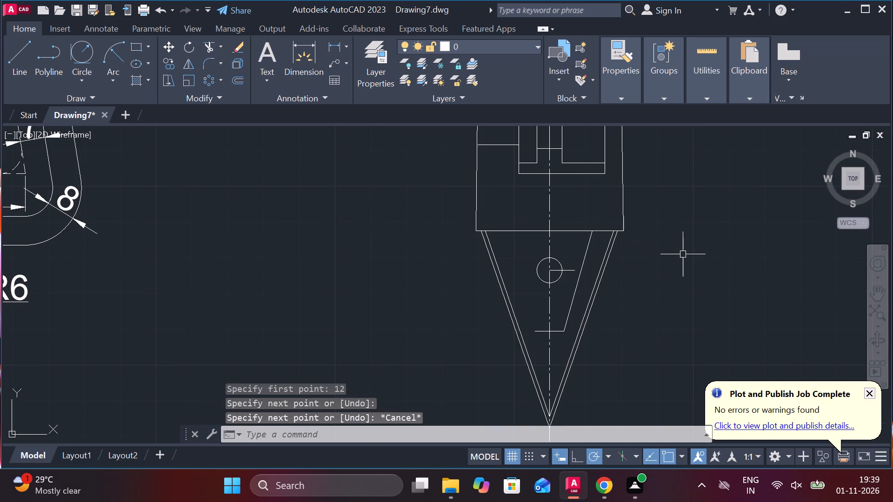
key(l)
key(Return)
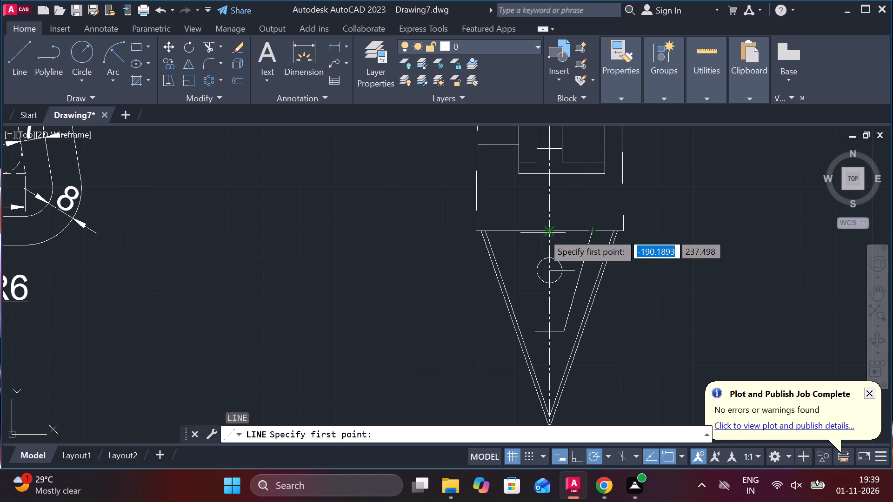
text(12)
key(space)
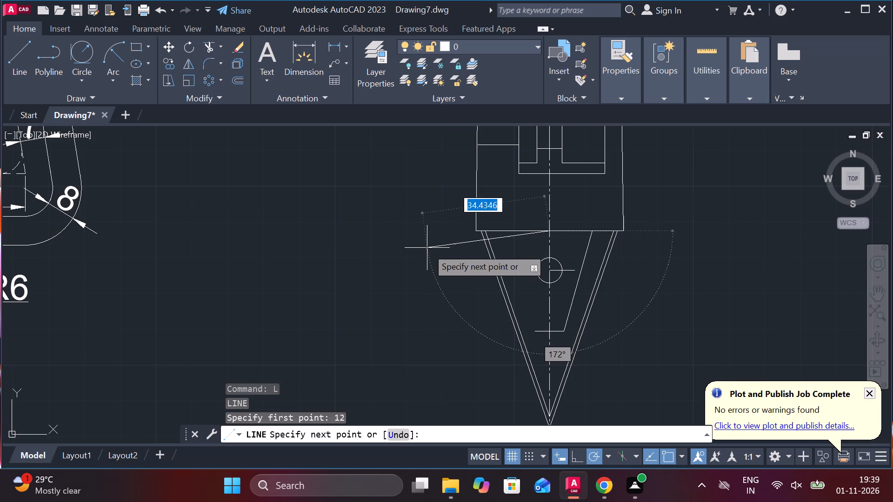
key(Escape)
Draw the opposite slanted line from the body's bottom edge, 12 left of the centre line, to the horizontal line's left end.
key(l)
key(Return)
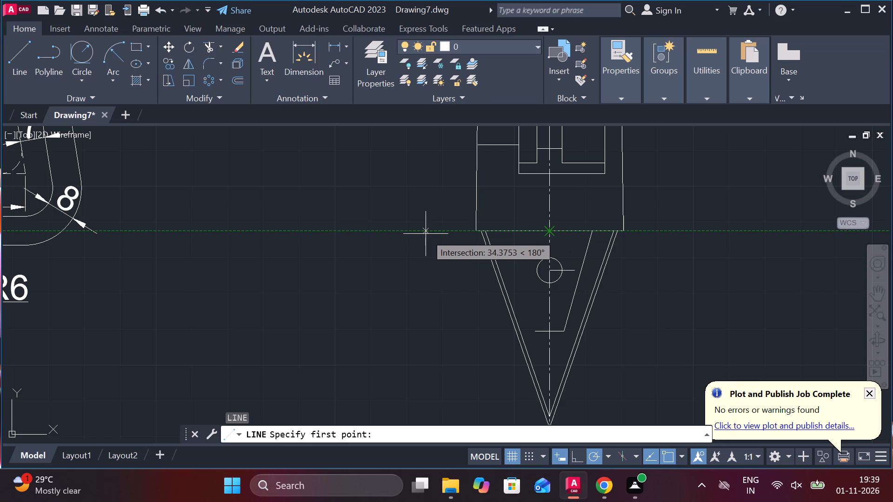
text(12)
key(space)
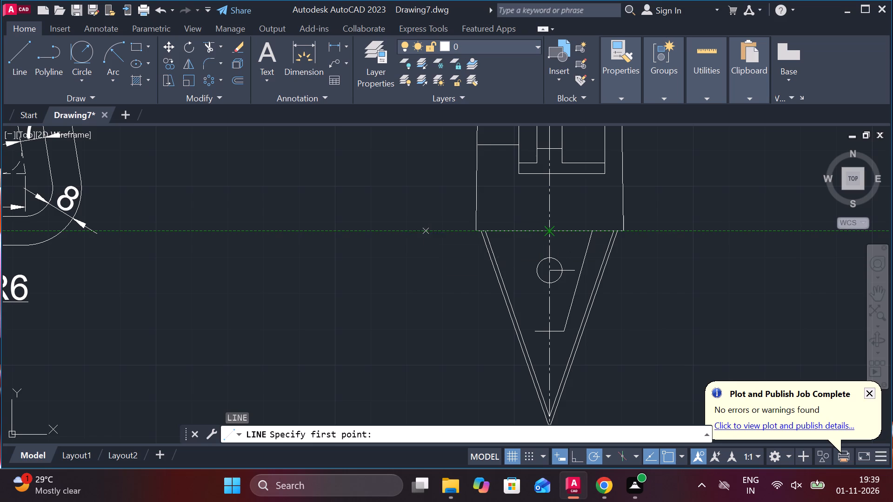
click(539, 336)
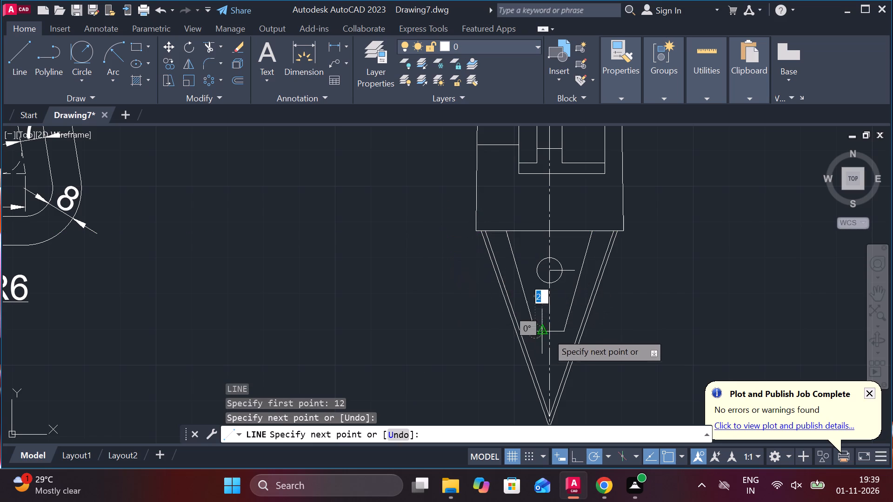
key(Escape)
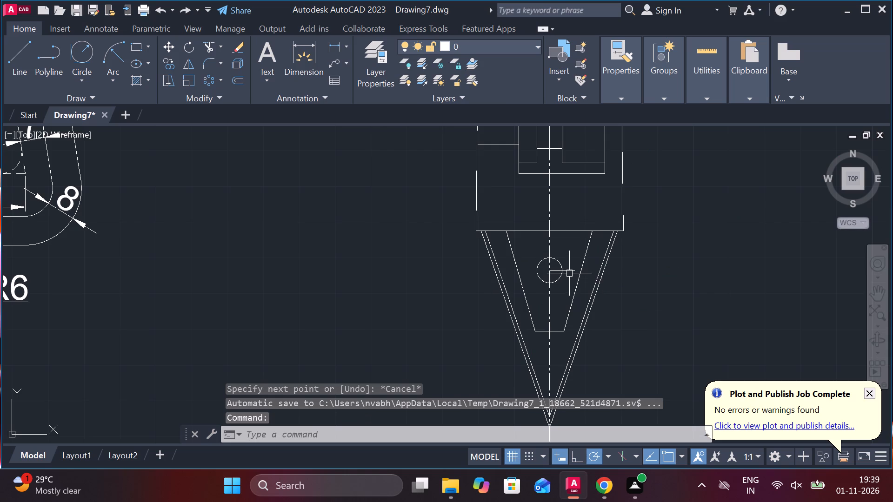
Erase the horizontal guide line running right from the small circle's centre.
click(569, 271)
text(E)
key(space)
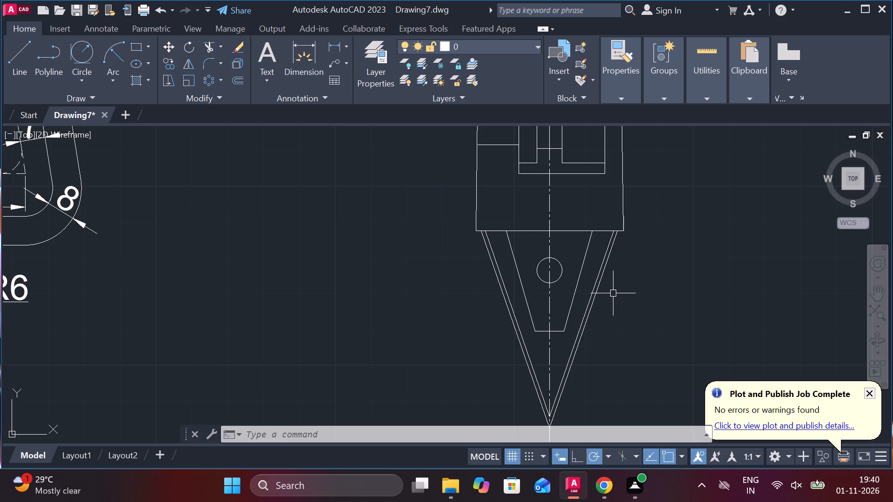
Change the linetype of the inner tapered outline's two slanted lines and two bottom lines to CENTER2.
click(513, 260)
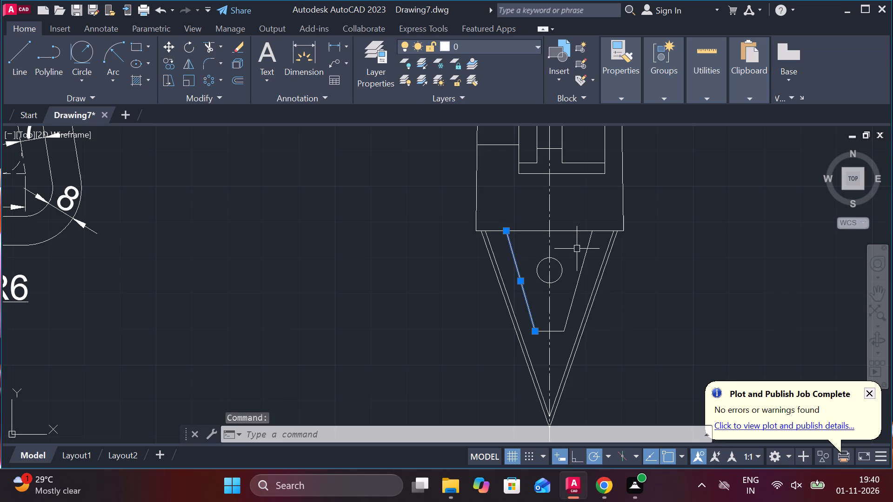
click(583, 256)
scroll(560, 327, up, 3)
click(551, 344)
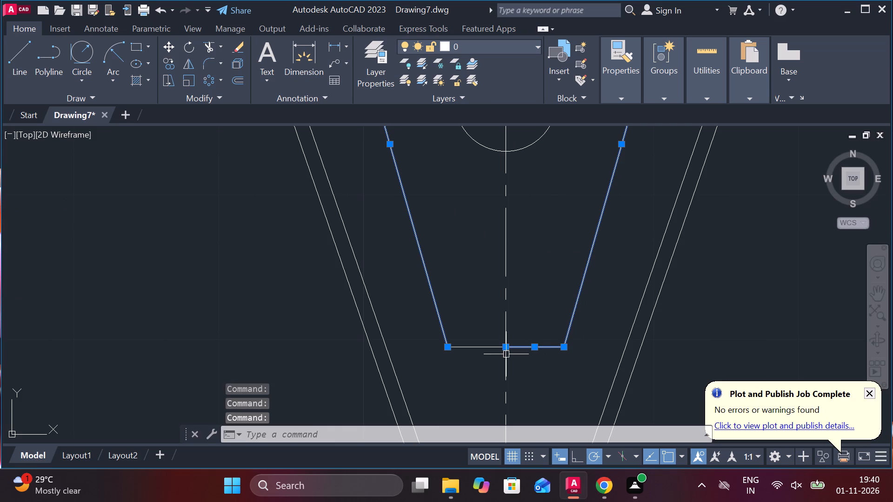
click(482, 350)
scroll(563, 308, down, 2)
click(612, 105)
click(619, 99)
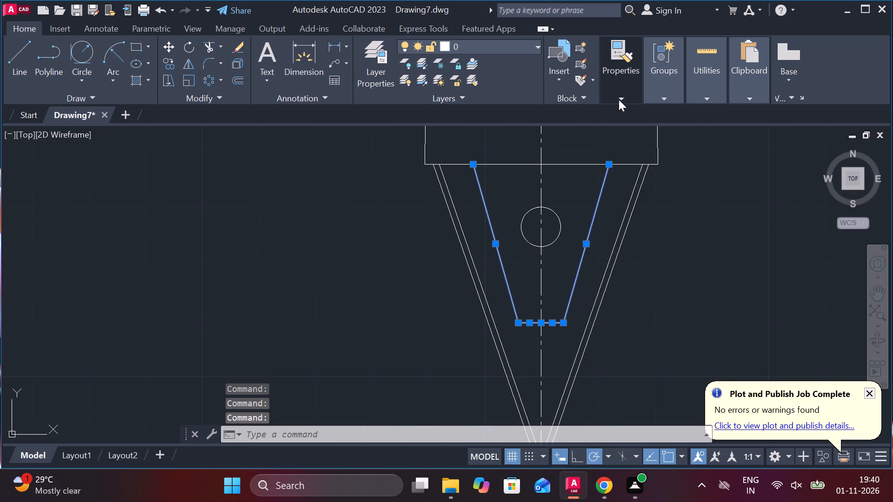
click(706, 138)
click(718, 133)
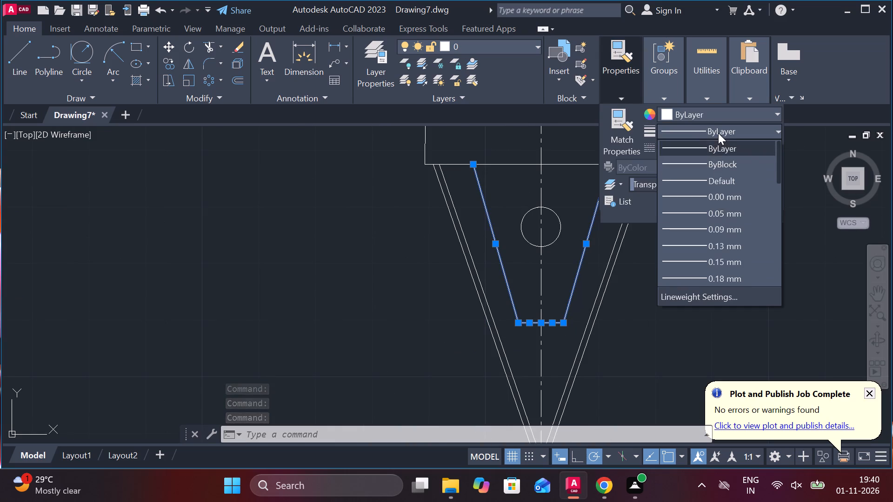
click(717, 149)
click(701, 198)
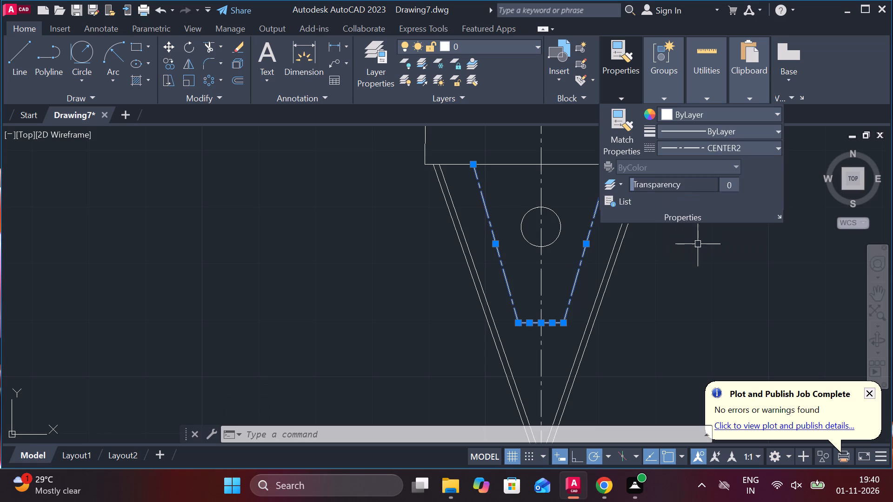
key(Escape)
scroll(635, 295, down, 2)
middle_drag(635, 295, 611, 316)
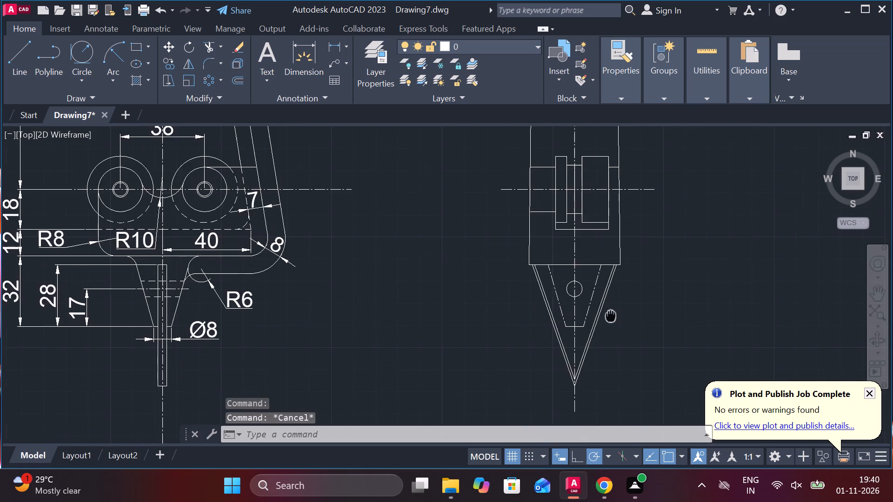
Draw a three-segment line above the inner tapered outline: 2 up from its left top corner, 24 across, and down to its right top corner.
scroll(533, 263, up, 2)
key(l)
key(Return)
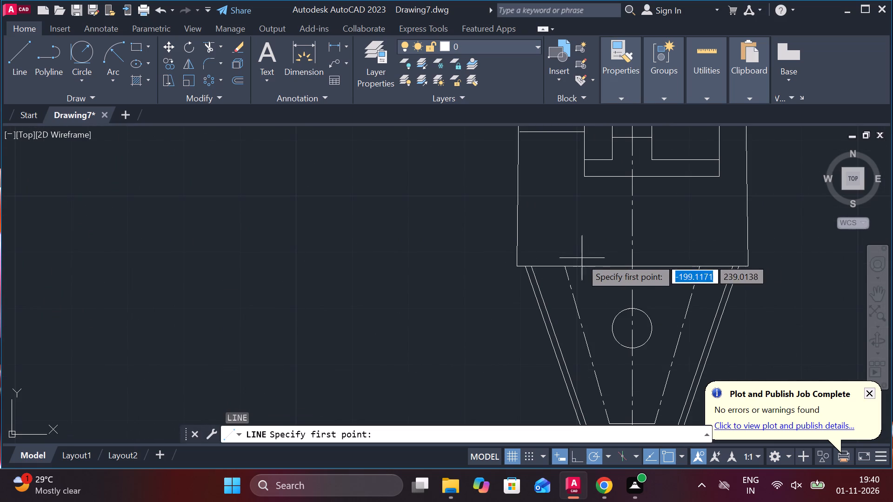
click(562, 261)
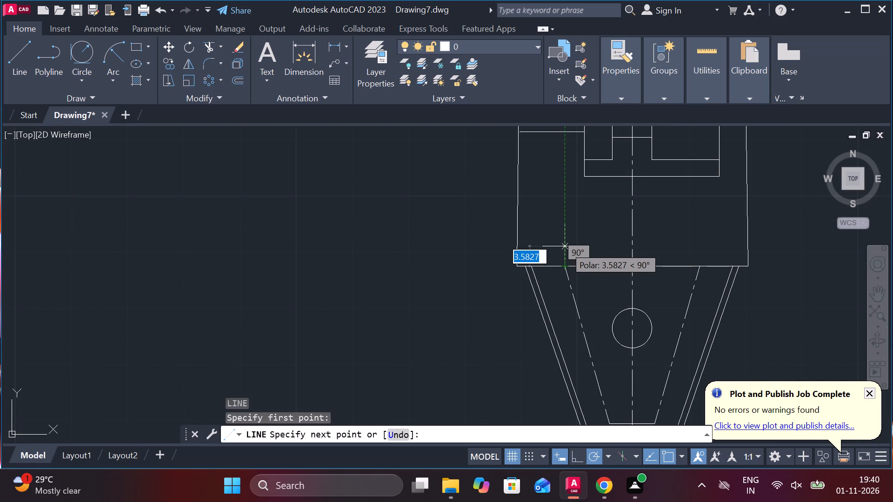
text(2)
key(space)
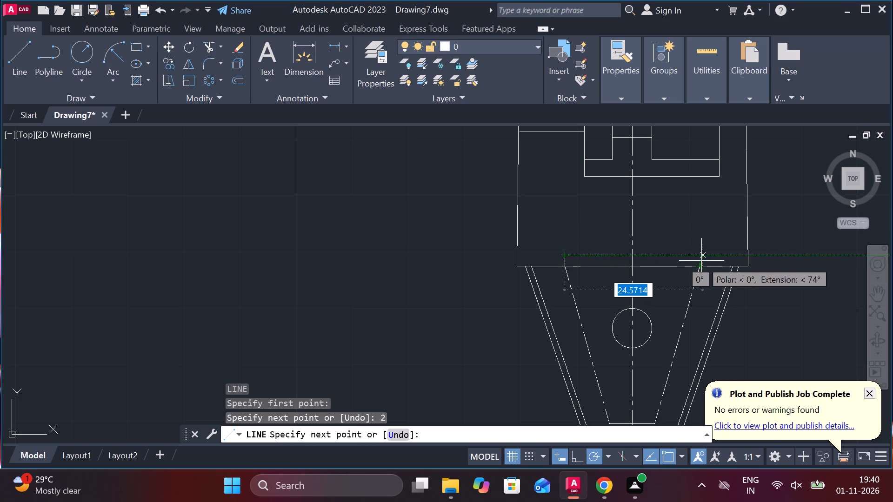
key(2)
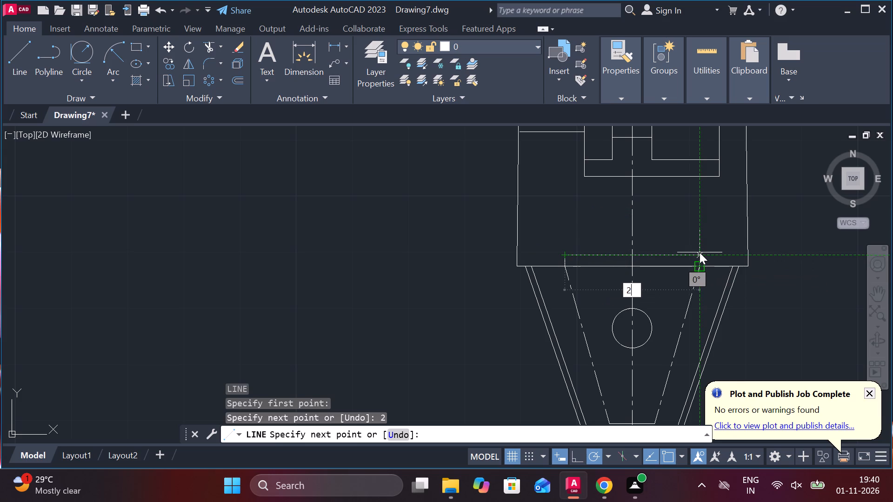
text(4)
key(space)
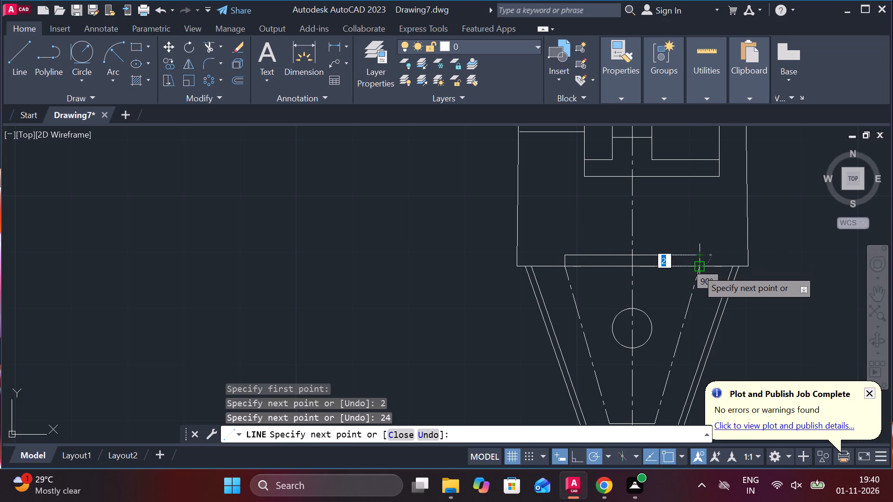
click(697, 269)
key(Escape)
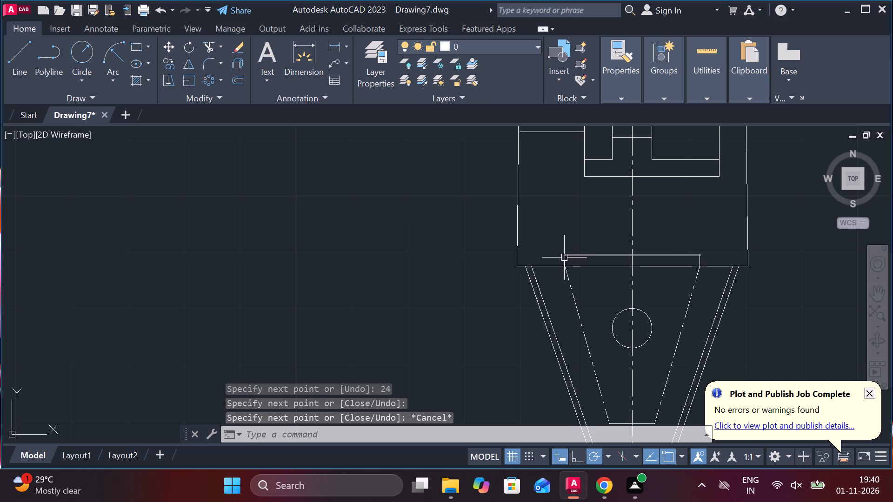
Draw a start-end-radius arc from the new 24-wide outline's upper left corner to the body's left edge.
click(113, 54)
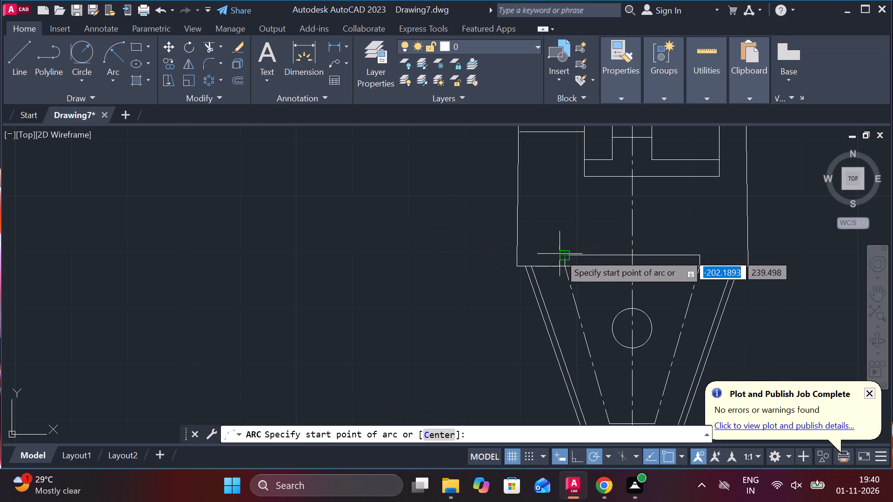
click(560, 254)
click(516, 225)
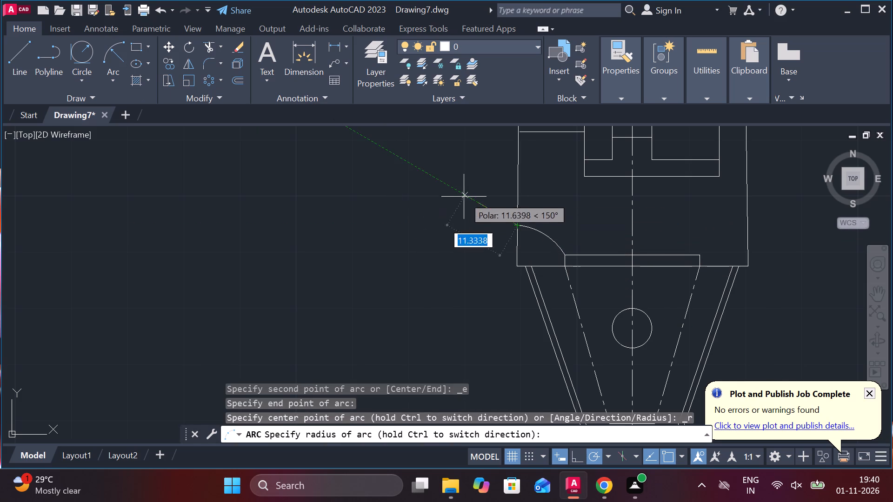
click(494, 185)
key(Escape)
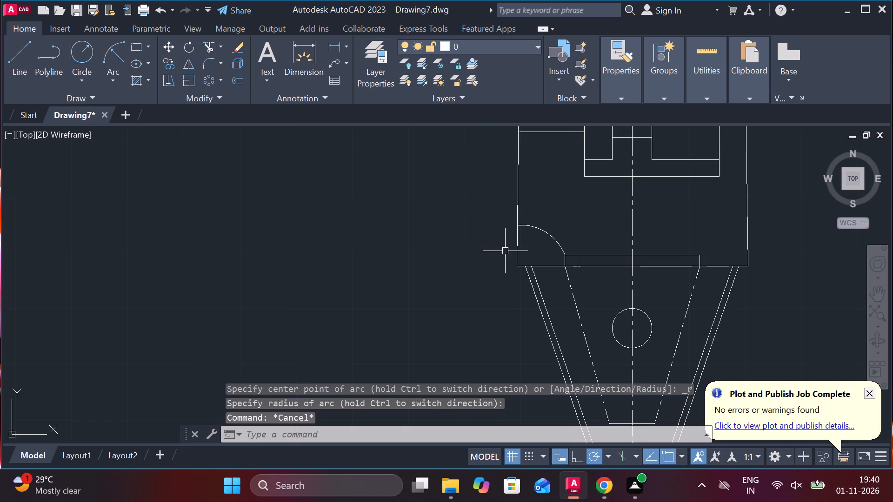
Trim the body's left edge and bottom edge outside the new corner arc.
text(TR)
key(space)
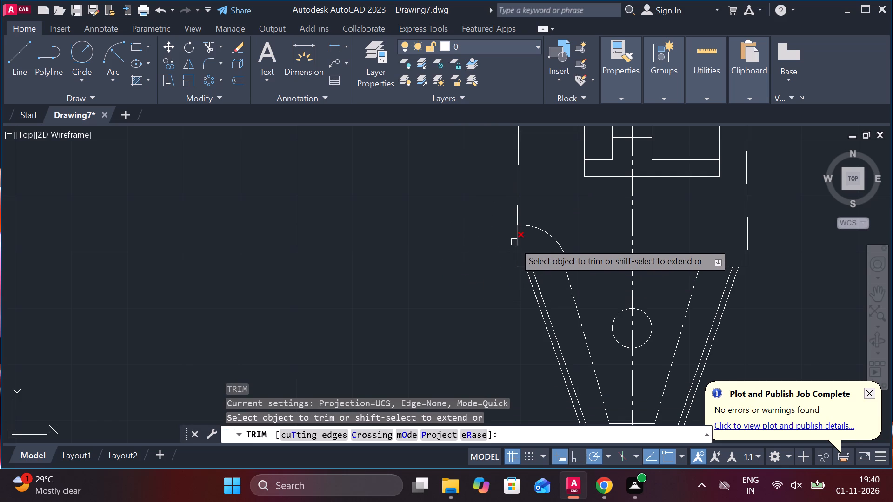
click(514, 242)
click(517, 266)
middle_drag(646, 237, 558, 255)
key(Escape)
Mirror the corner arc about the vertical centre line, keeping the original.
click(466, 255)
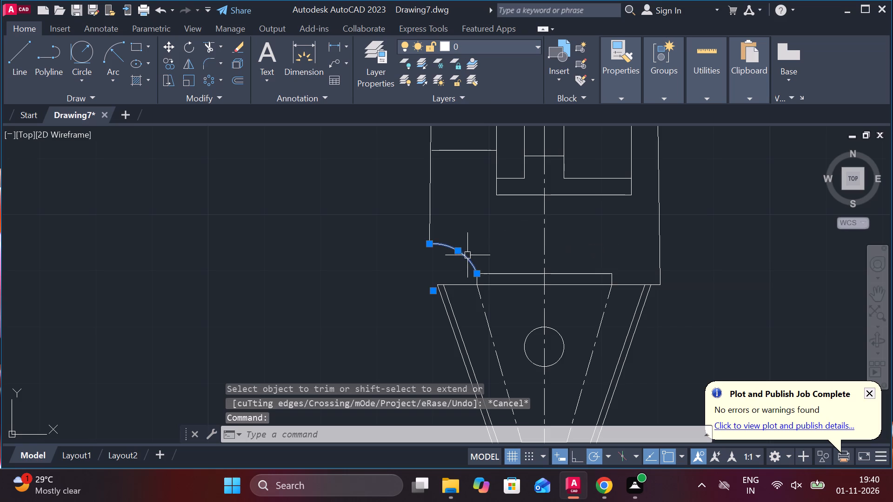
text(MI)
key(Return)
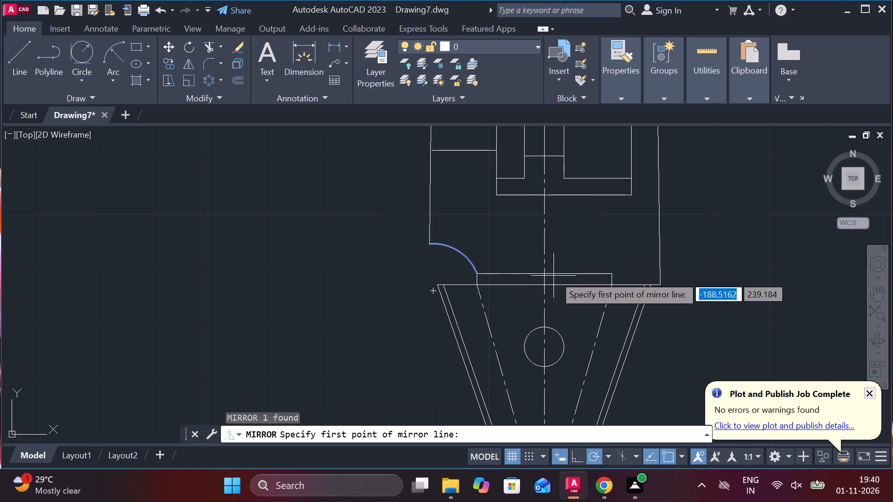
click(545, 276)
click(547, 199)
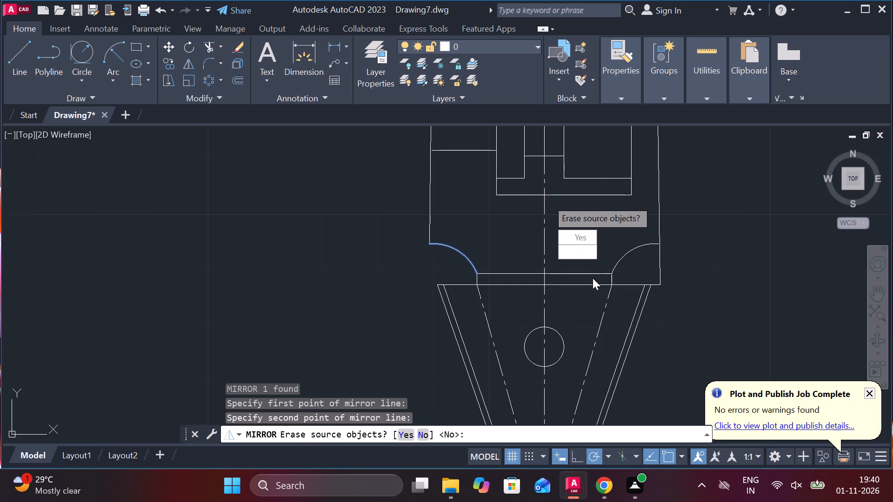
drag(574, 257, 547, 199)
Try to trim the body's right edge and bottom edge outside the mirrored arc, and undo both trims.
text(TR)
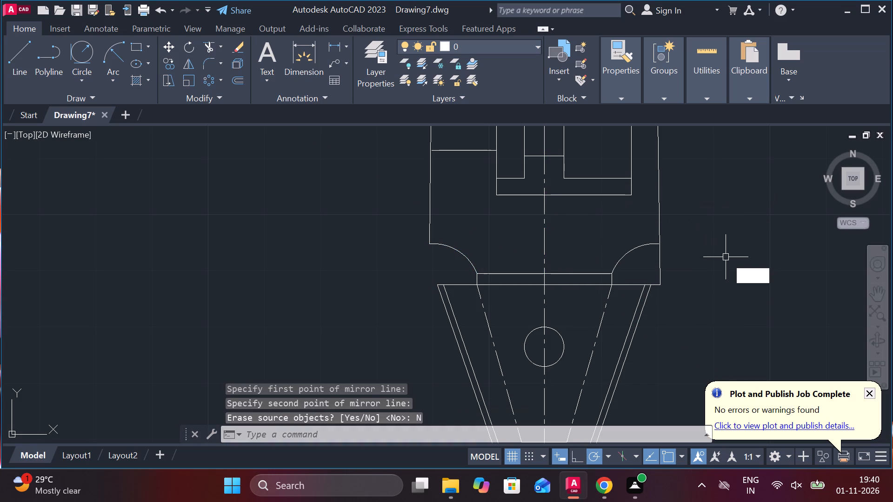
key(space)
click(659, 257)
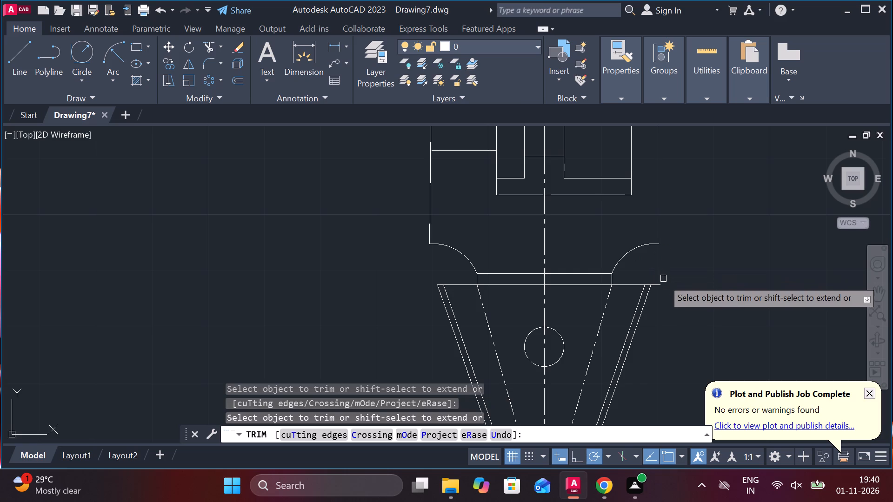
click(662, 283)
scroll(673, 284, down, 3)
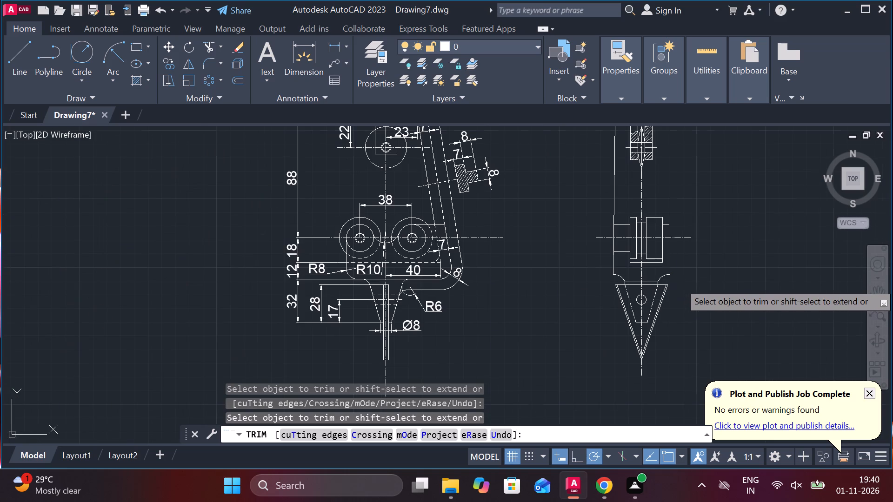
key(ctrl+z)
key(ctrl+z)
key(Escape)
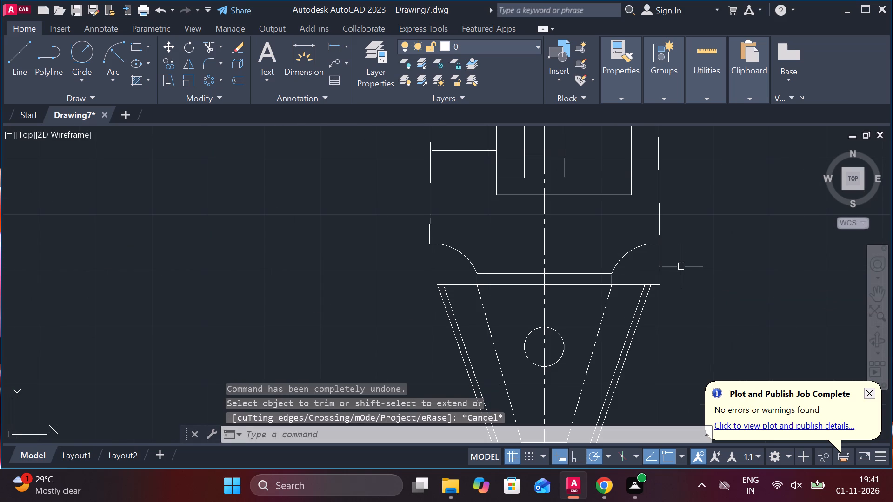
Extend the mirrored arc's upper end to the body's right edge.
text(EX)
key(space)
click(640, 250)
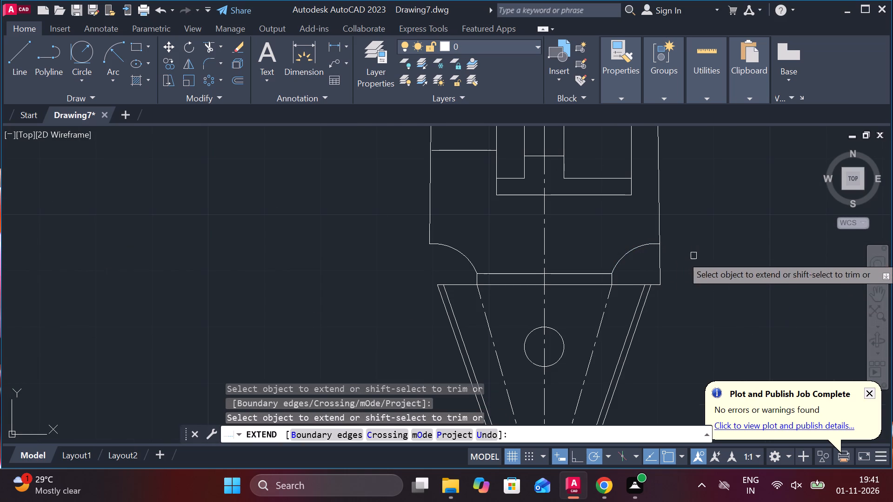
key(Escape)
Trim the body's right edge and bottom edge outside the mirrored arc.
text(TR)
key(space)
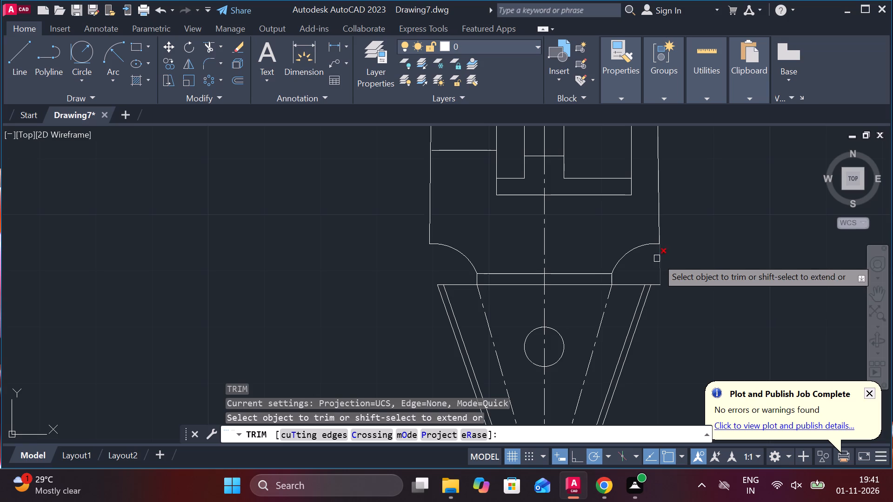
click(657, 258)
click(660, 282)
scroll(679, 294, down, 3)
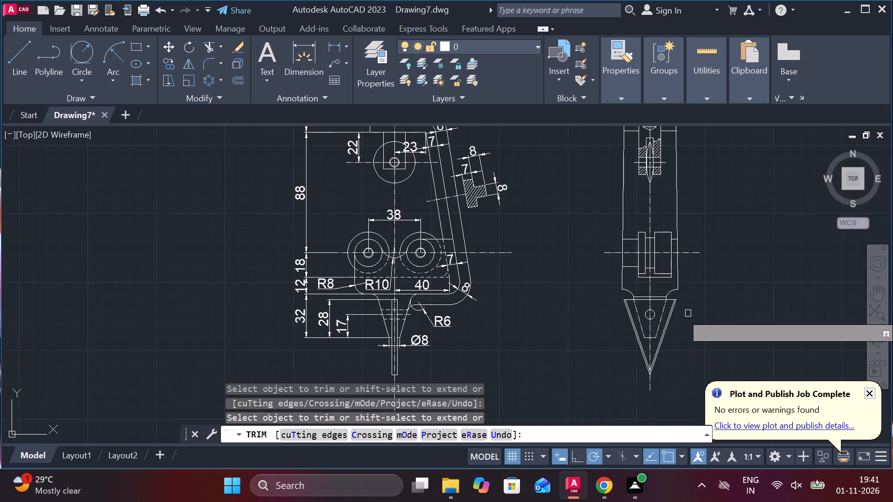
middle_drag(694, 302, 595, 274)
scroll(643, 286, down, 2)
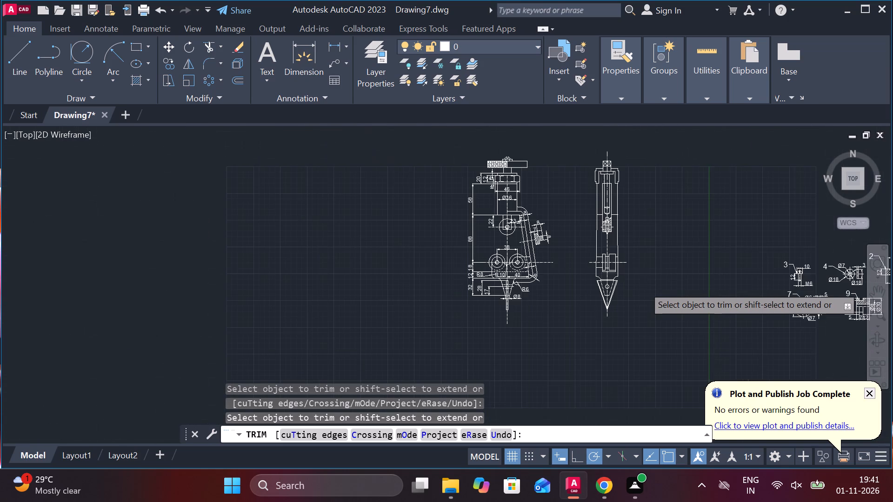
scroll(625, 200, up, 2)
middle_drag(614, 228, 553, 192)
key(Escape)
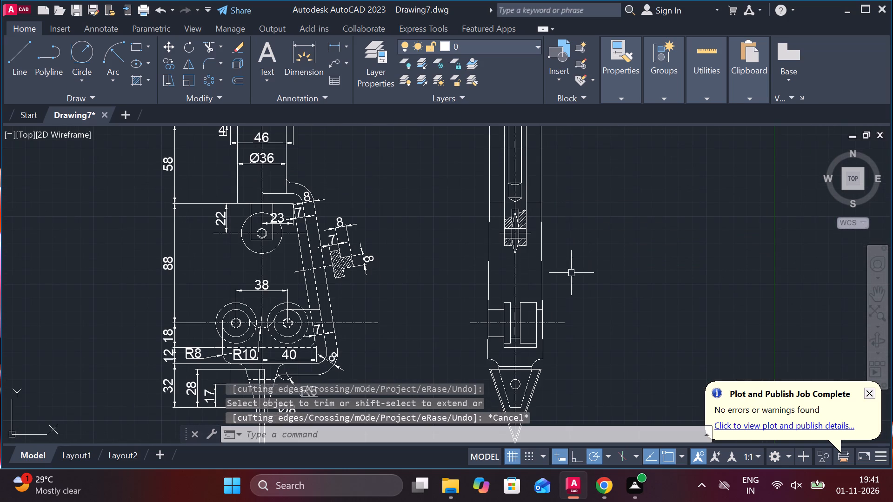
Hatch the lower body around the roller recess, from the horizontal centre line down to the corner arcs, at angle 0 and scale 0.5.
scroll(561, 326, up, 2)
middle_drag(561, 336, 586, 244)
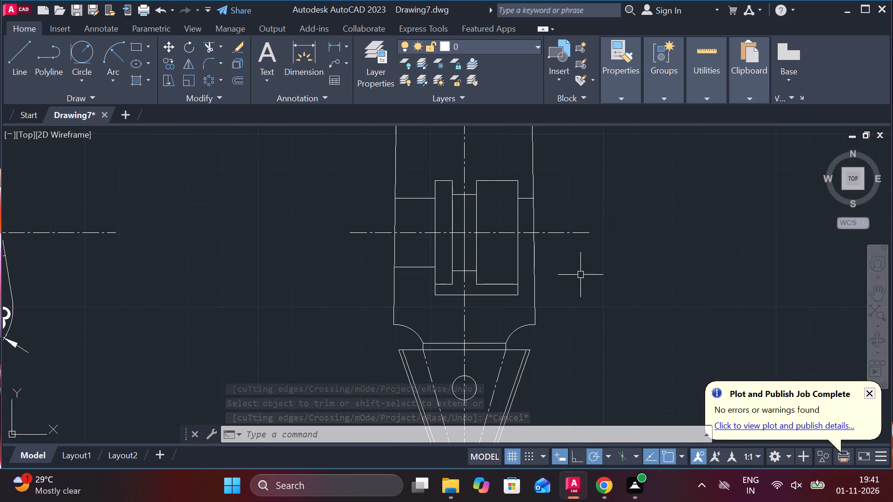
click(137, 79)
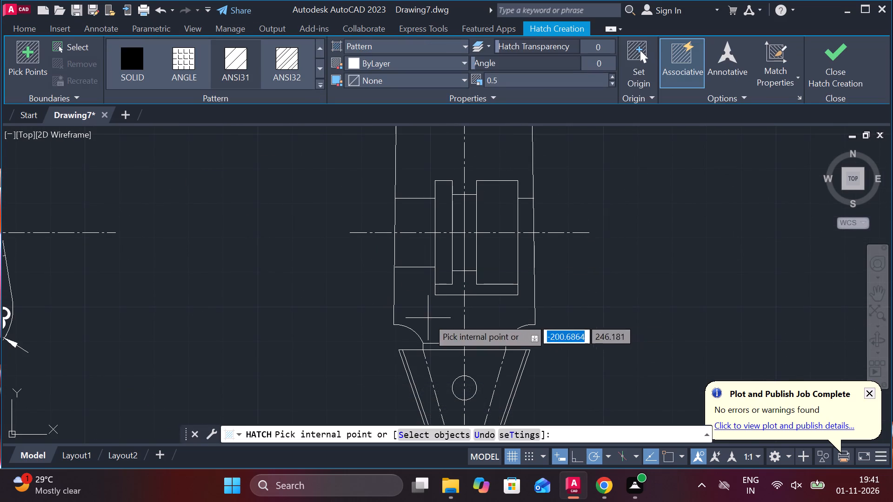
click(428, 318)
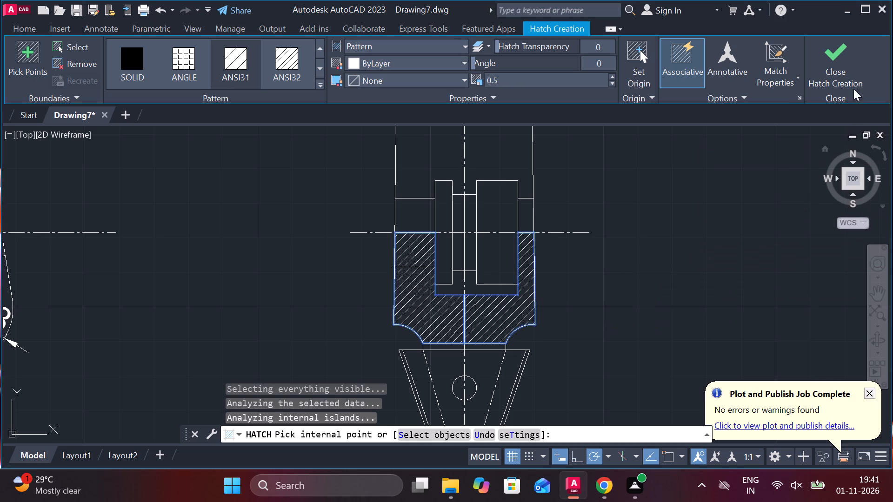
drag(843, 68, 848, 67)
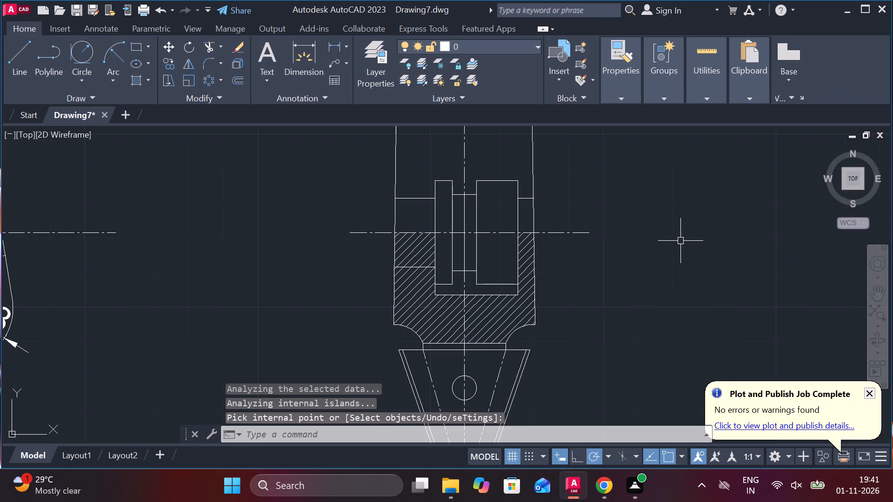
Hatch the left and right halves of the stepped cap at the top of the side view with the hatch angle set to 90.
scroll(606, 192, down, 1)
middle_drag(606, 196, 574, 361)
middle_drag(558, 266, 561, 384)
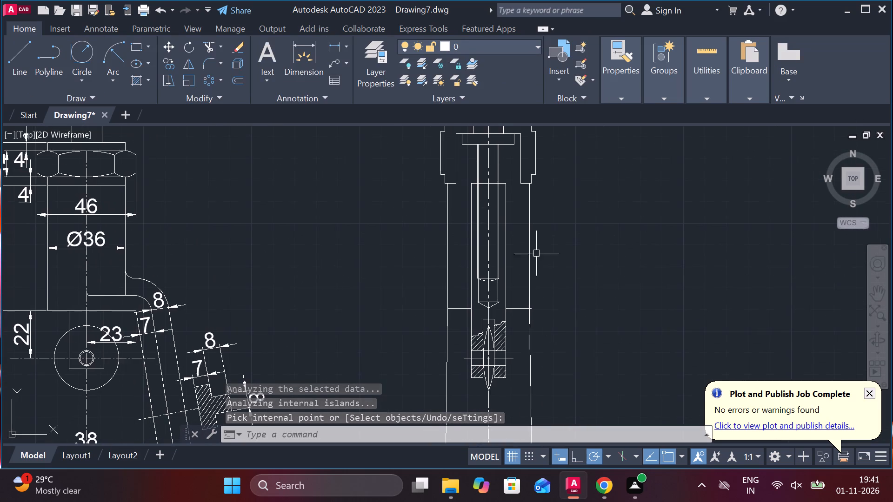
middle_drag(557, 182, 562, 238)
scroll(475, 198, up, 2)
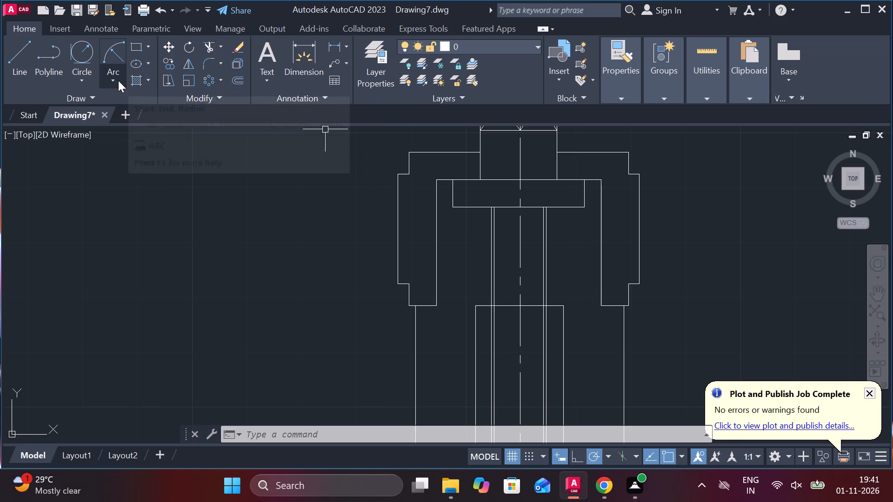
click(135, 77)
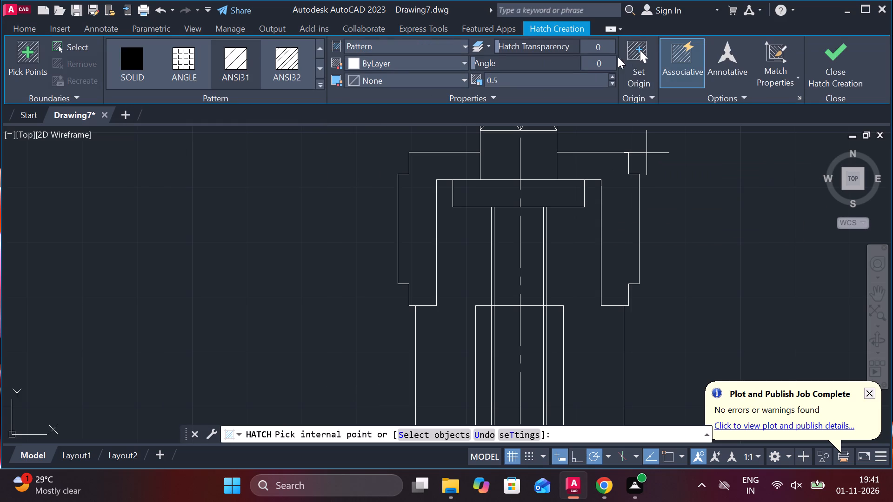
click(603, 65)
text(90)
key(Return)
click(433, 232)
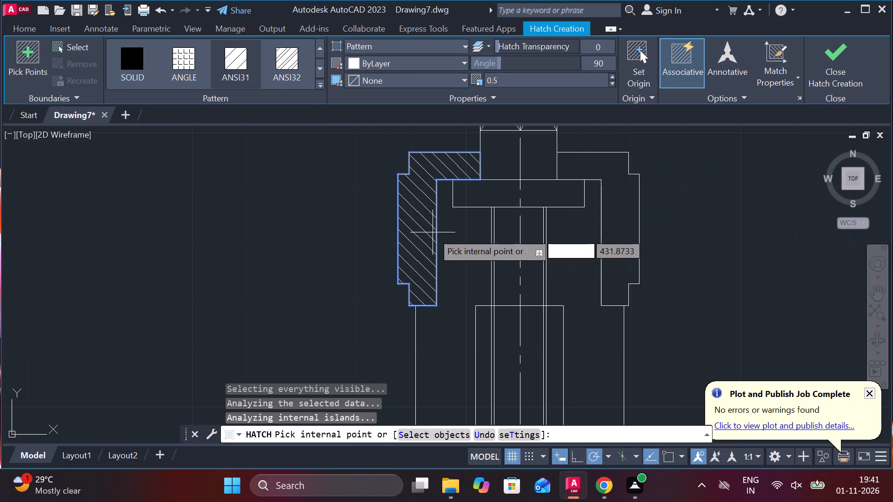
click(625, 193)
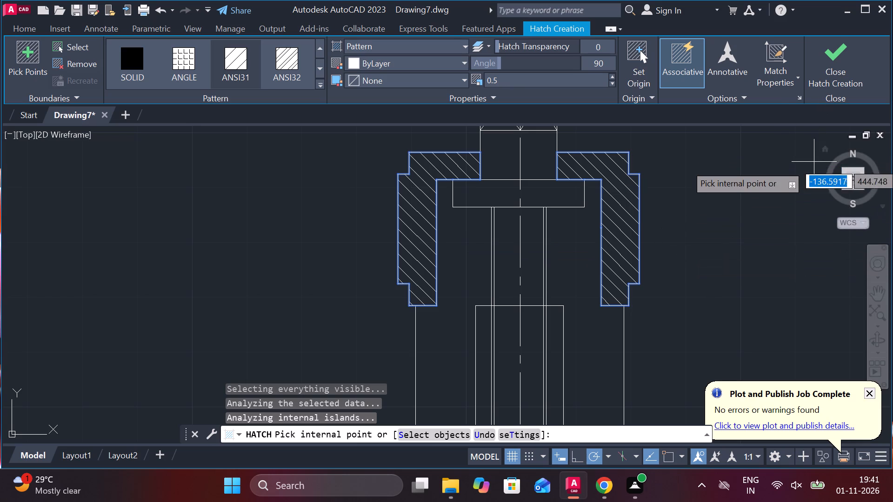
click(834, 70)
Trim the top edge of the narrow inner rectangle below the cap where it crosses the central screw, including the slivers between the thread lines.
middle_drag(713, 242, 709, 197)
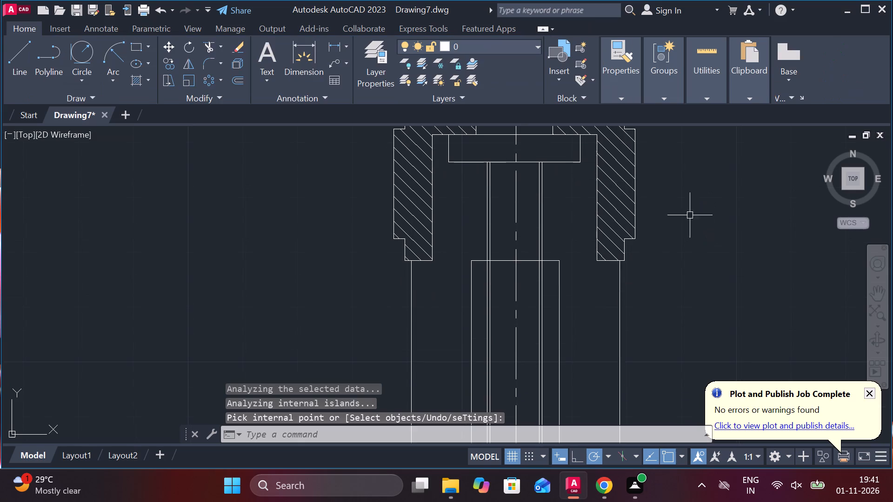
text(TR)
key(space)
click(505, 264)
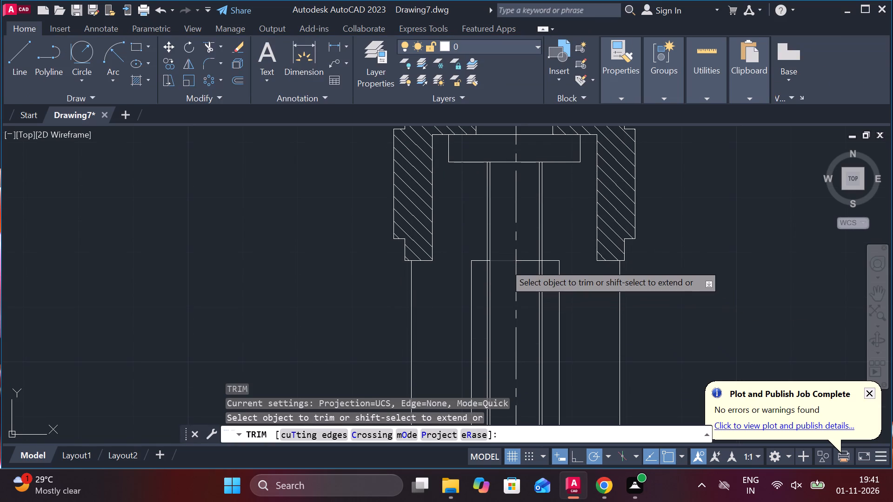
click(522, 264)
scroll(532, 264, up, 3)
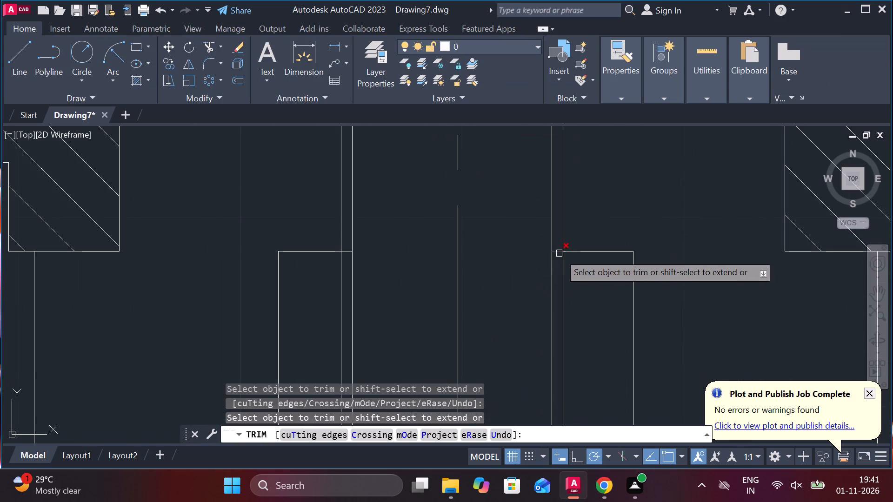
click(559, 253)
click(346, 252)
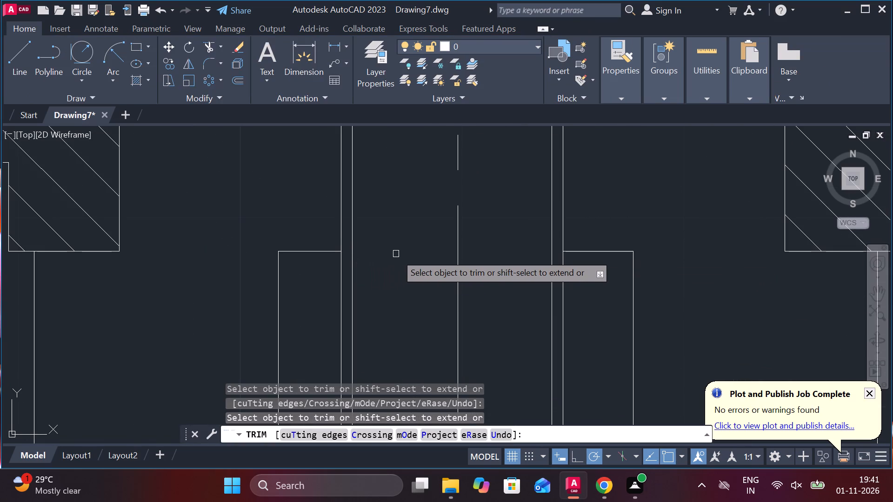
scroll(398, 255, down, 3)
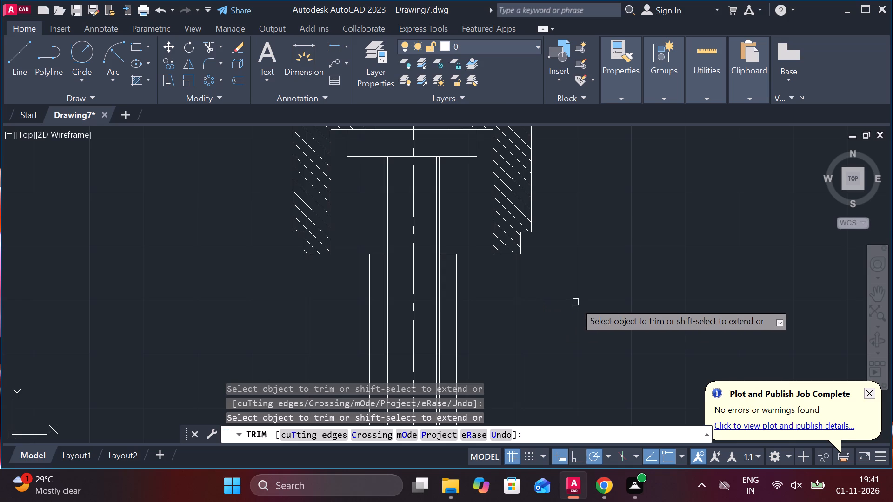
scroll(576, 284, down, 1)
middle_drag(576, 289, 571, 214)
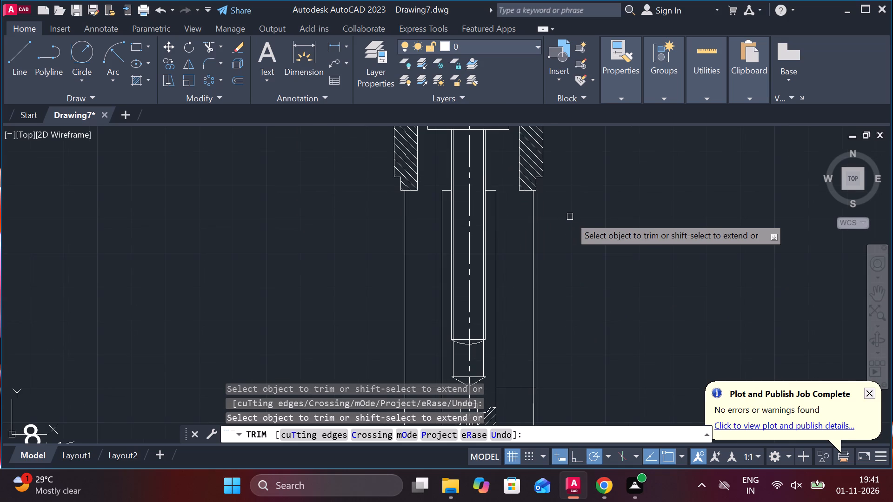
key(Escape)
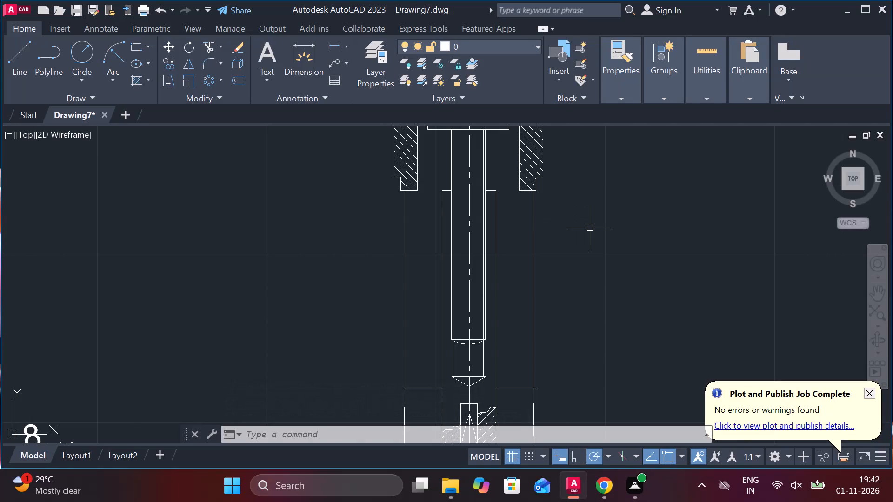
Draw a horizontal line about 64 long leftward across the body, starting 28 below the cap's outer lower-right corner.
middle_drag(591, 226, 590, 263)
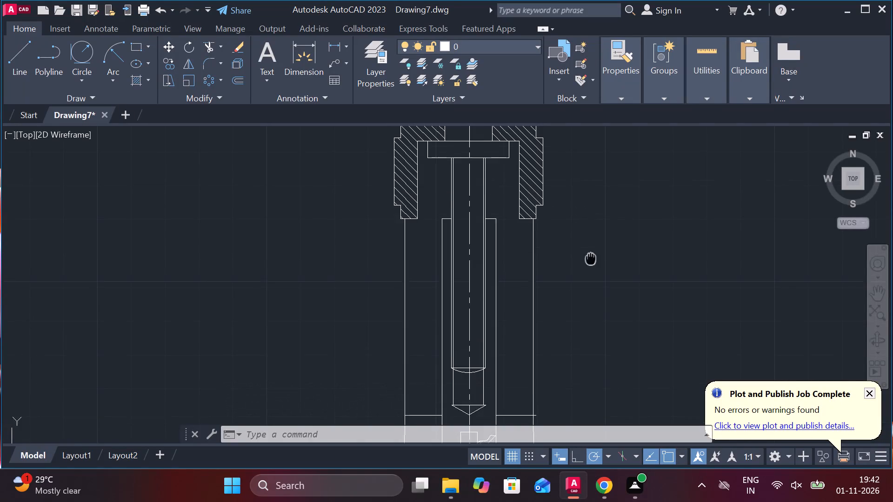
middle_drag(590, 263, 590, 264)
key(l)
key(Return)
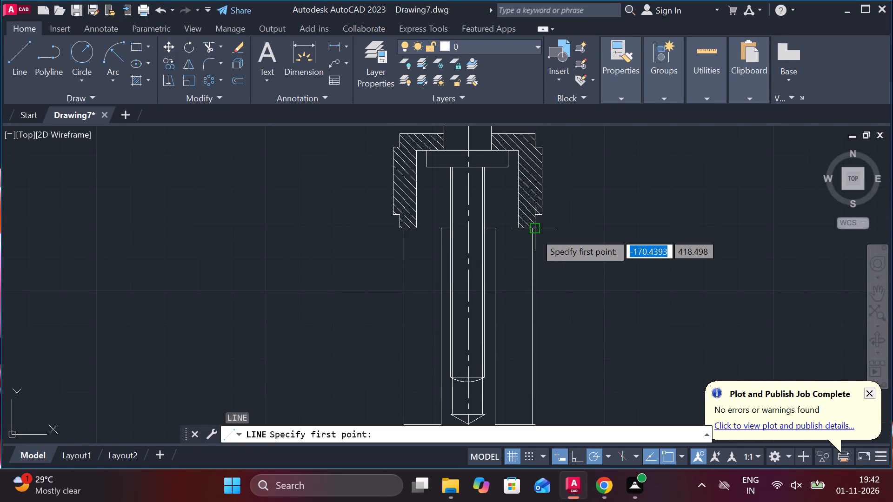
text(28)
key(Return)
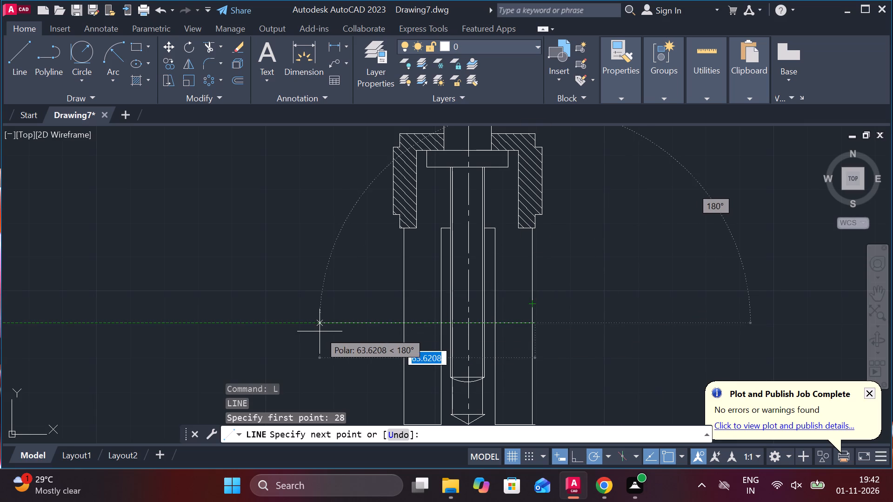
click(320, 331)
key(Escape)
Draw a vertical line from the collar's lower edge, 10 right of the centre line, down to the horizontal line.
key(l)
key(Return)
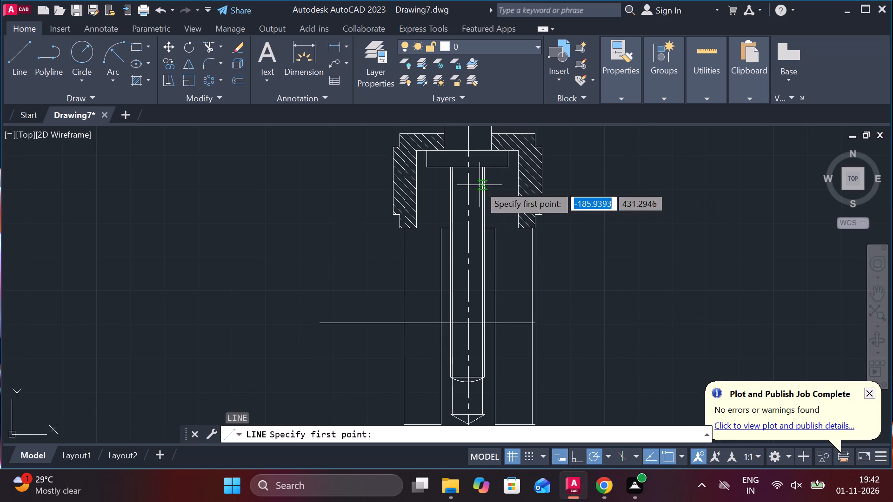
text(10)
key(Return)
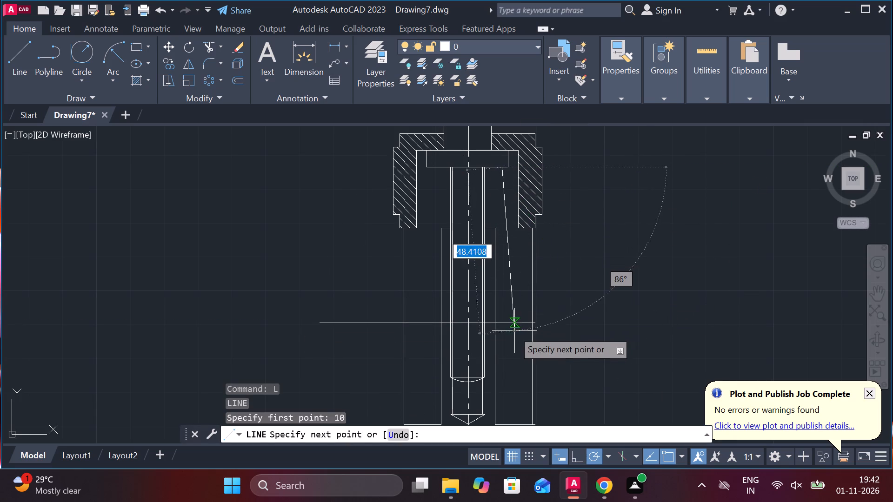
click(502, 321)
key(Escape)
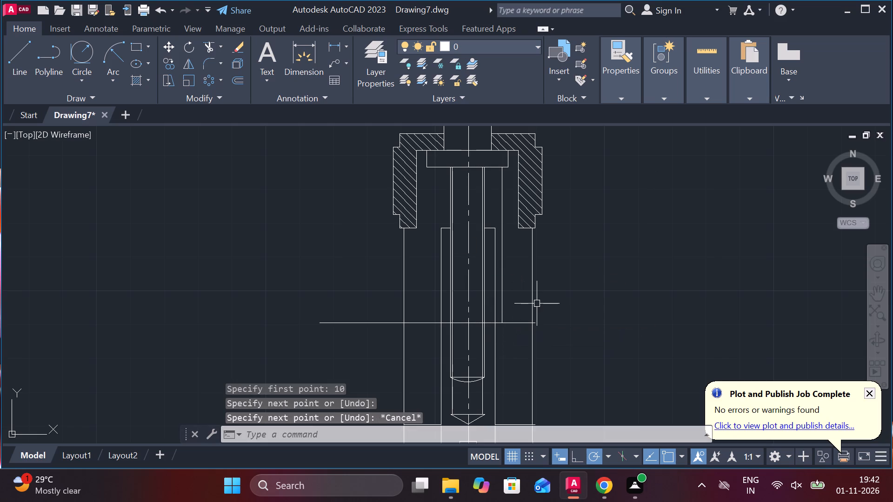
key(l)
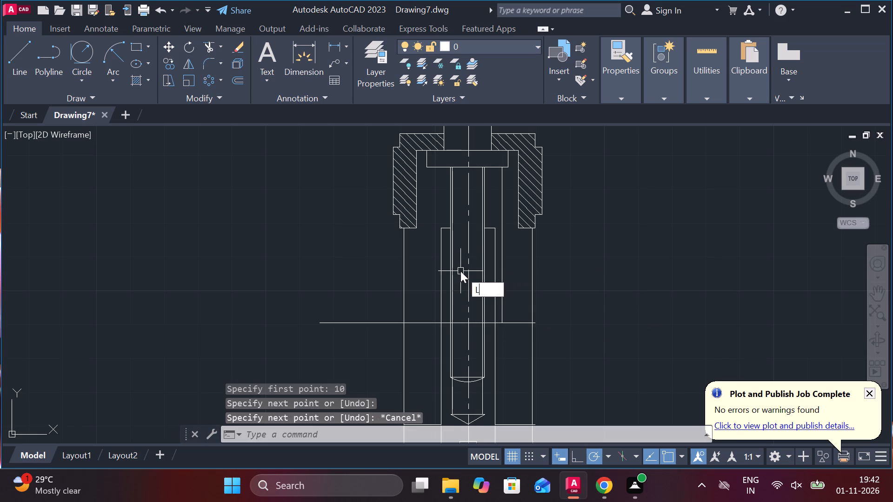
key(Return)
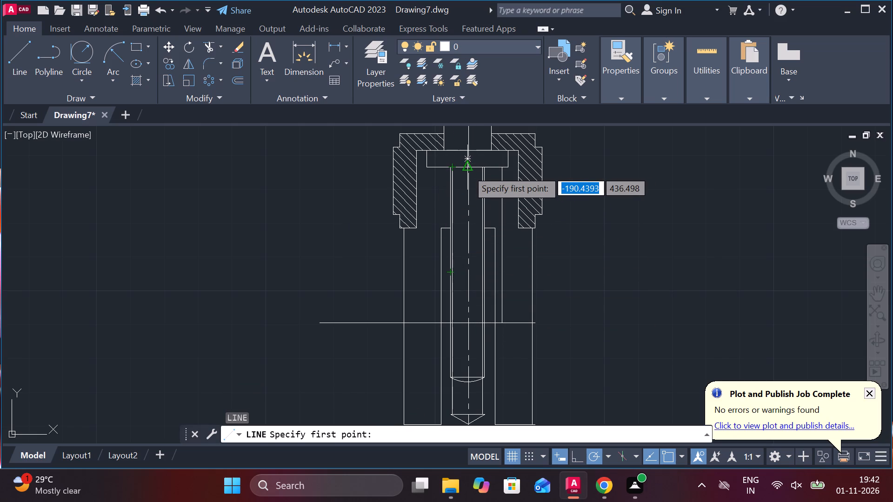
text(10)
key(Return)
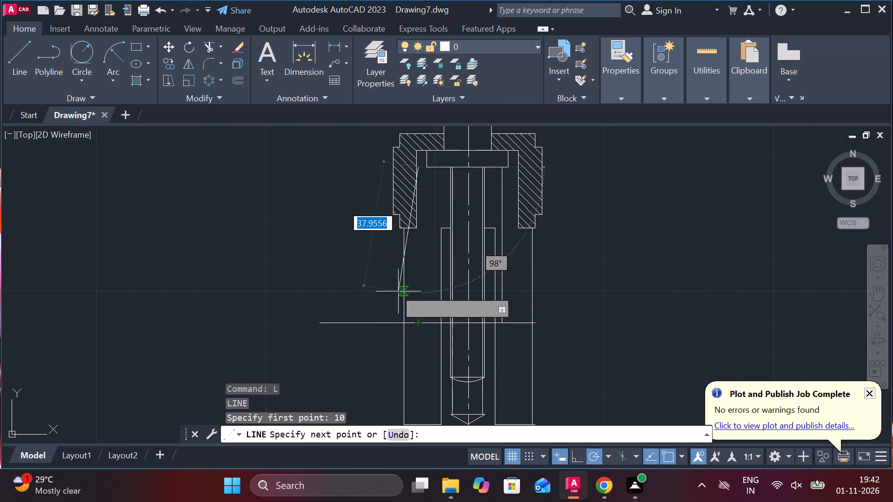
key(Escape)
Draw the matching vertical line from the collar's lower edge, 10 left of the centre line, down to the horizontal line.
key(l)
key(Return)
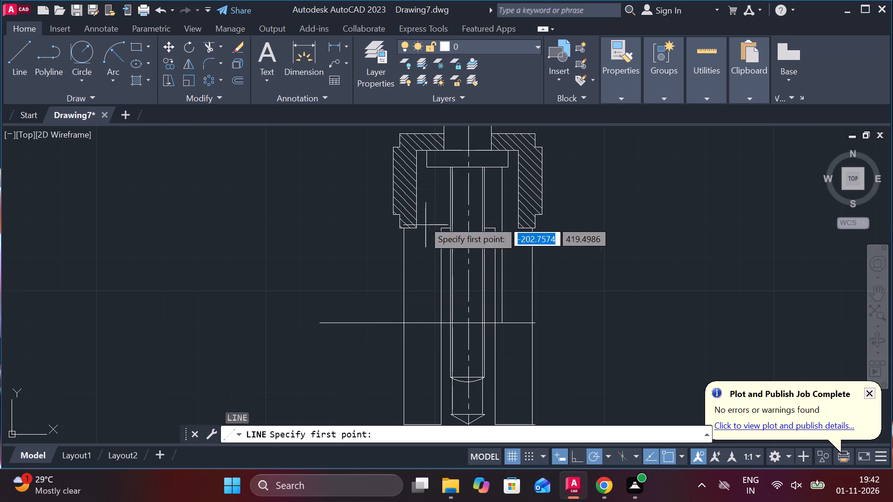
scroll(467, 165, up, 3)
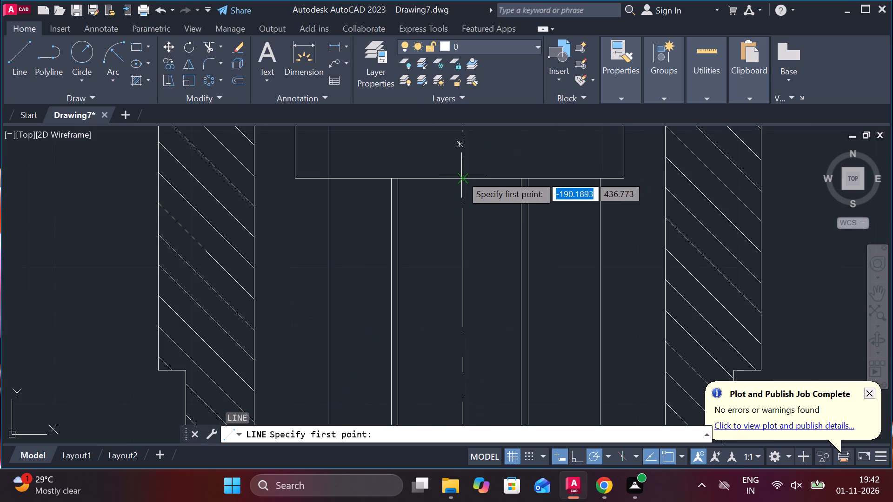
scroll(461, 179, down, 2)
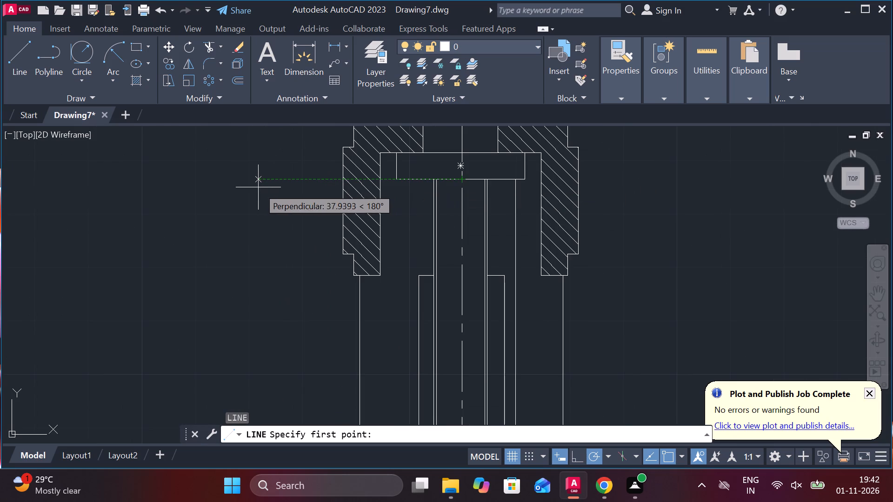
text(10)
key(Return)
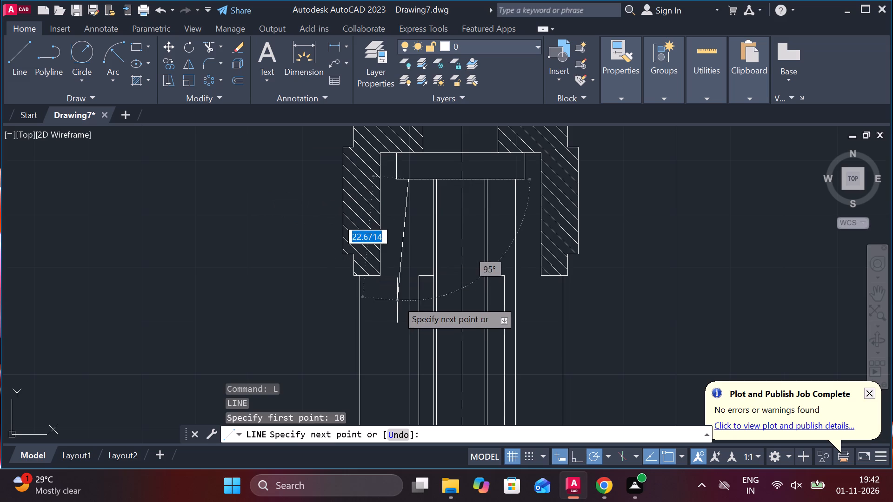
middle_drag(395, 362, 408, 200)
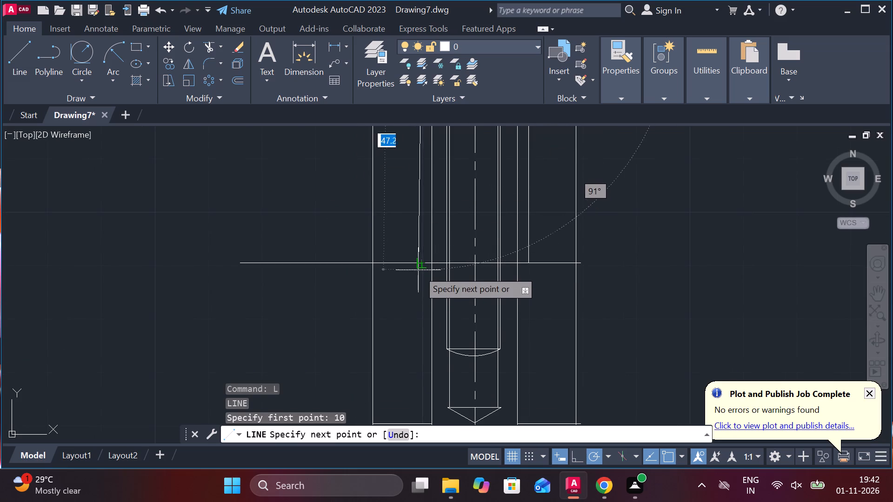
click(420, 267)
key(Escape)
Trim the horizontal line outside the two new vertical lines, including the ends projecting past the body's edges.
text(TR)
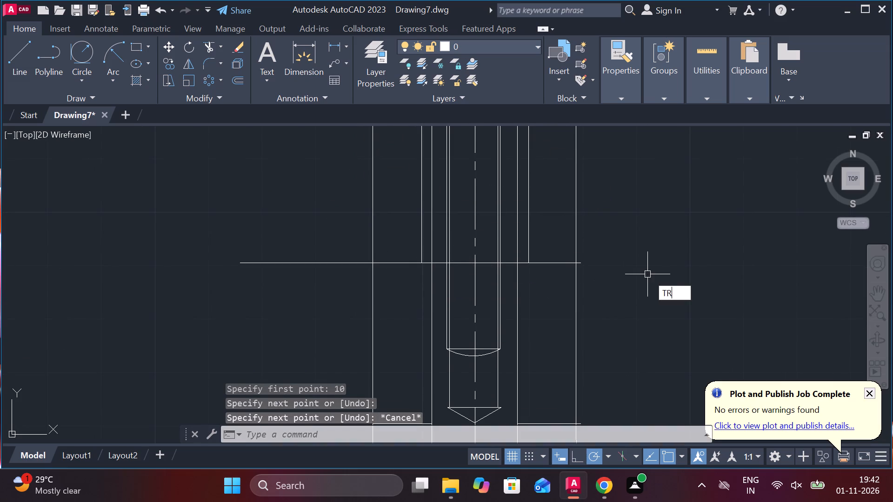
key(space)
click(541, 263)
click(406, 265)
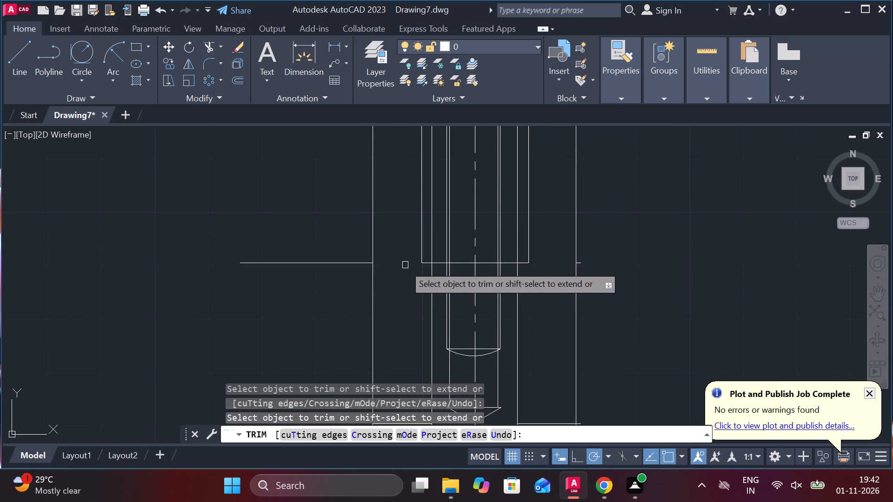
click(347, 261)
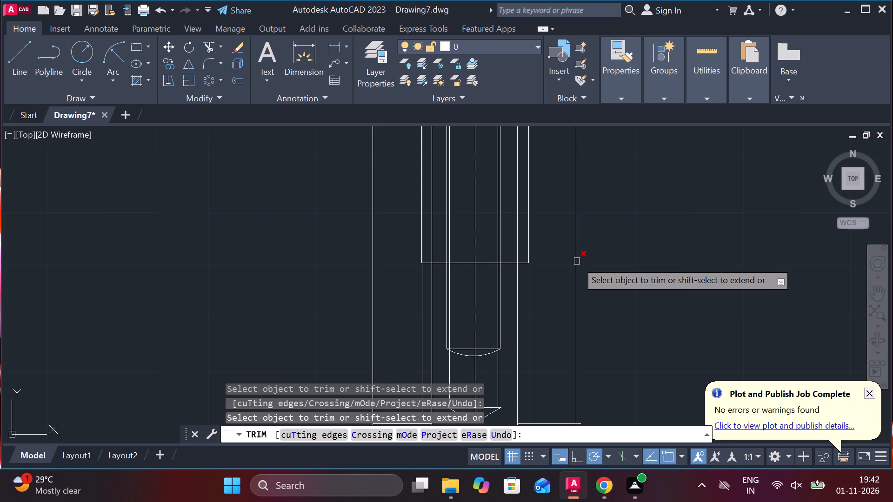
click(577, 261)
Trim the horizontal line between the inner rectangle's side edges, including the slivers between the screw's thread lines, leaving only the two outer ledges.
scroll(677, 249, down, 2)
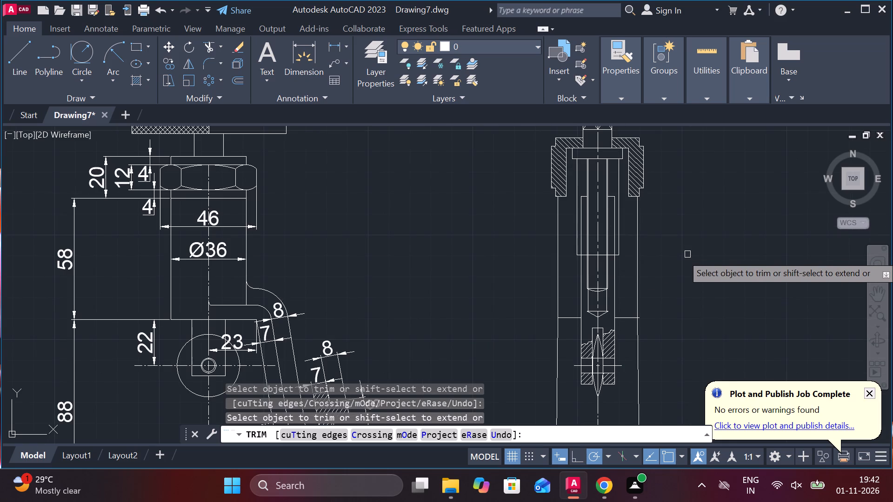
scroll(661, 250, up, 2)
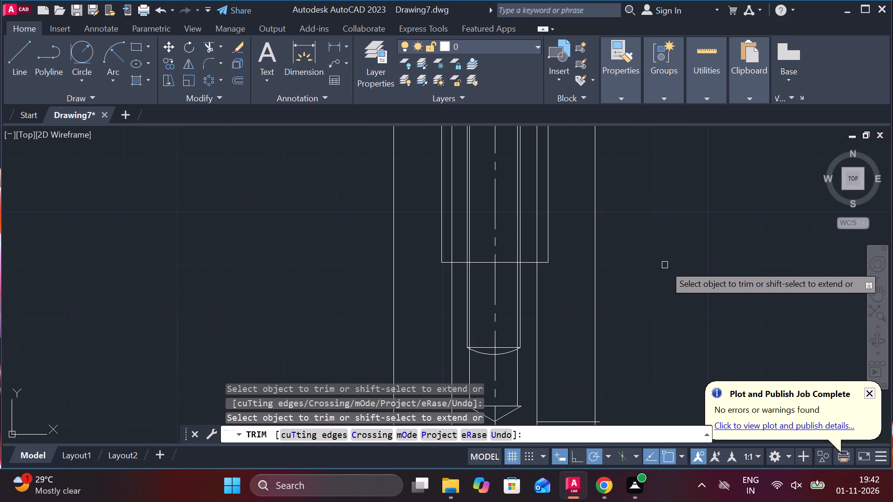
click(453, 264)
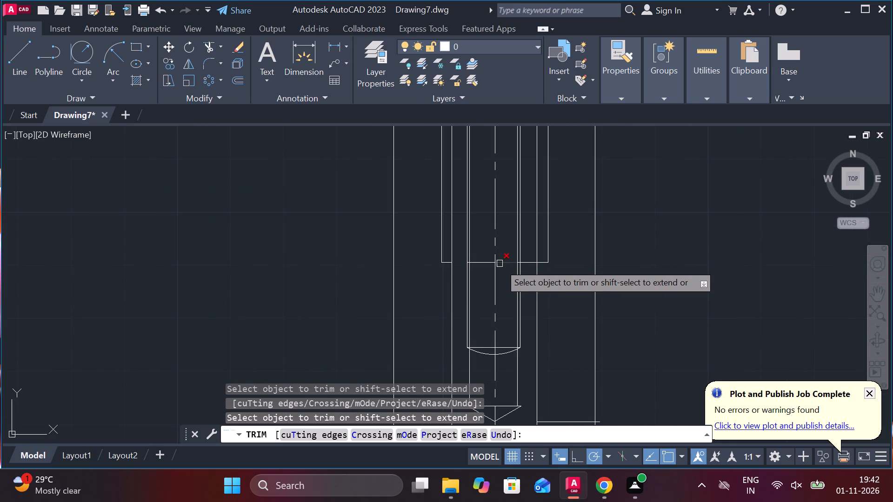
click(500, 264)
click(491, 262)
click(527, 262)
scroll(529, 262, up, 2)
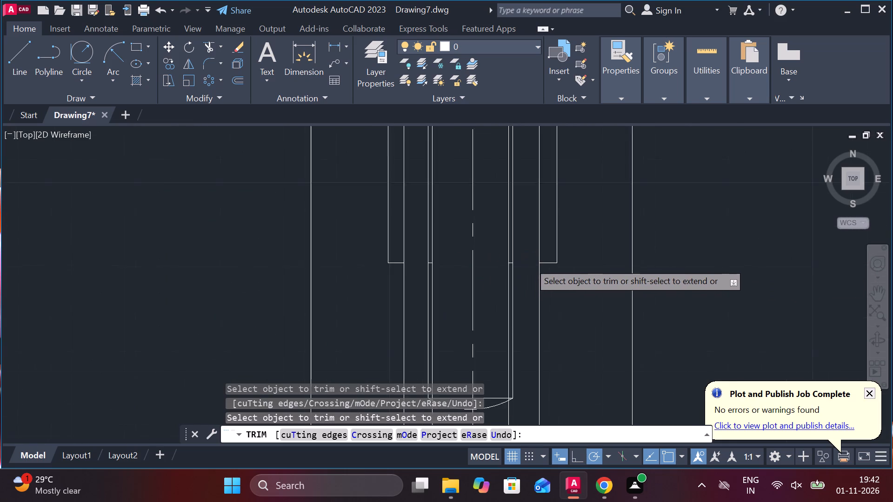
scroll(505, 270, up, 2)
click(483, 255)
scroll(483, 257, down, 2)
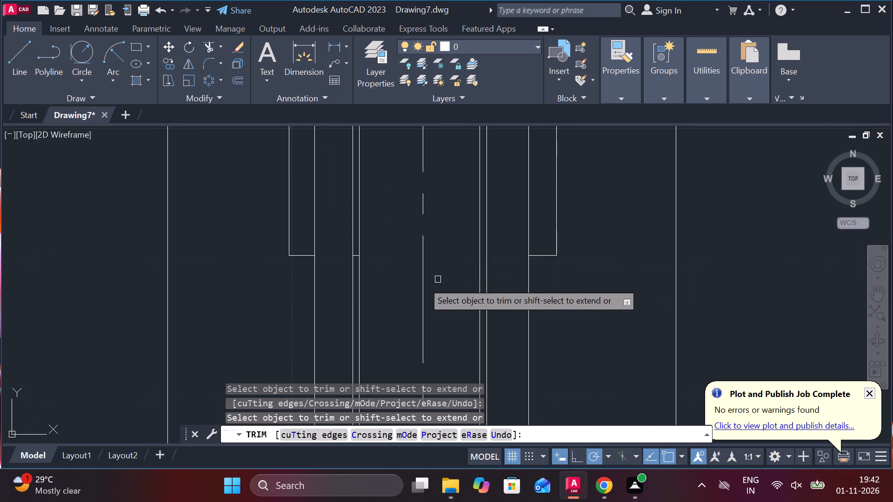
scroll(349, 256, up, 2)
click(367, 257)
scroll(437, 241, down, 4)
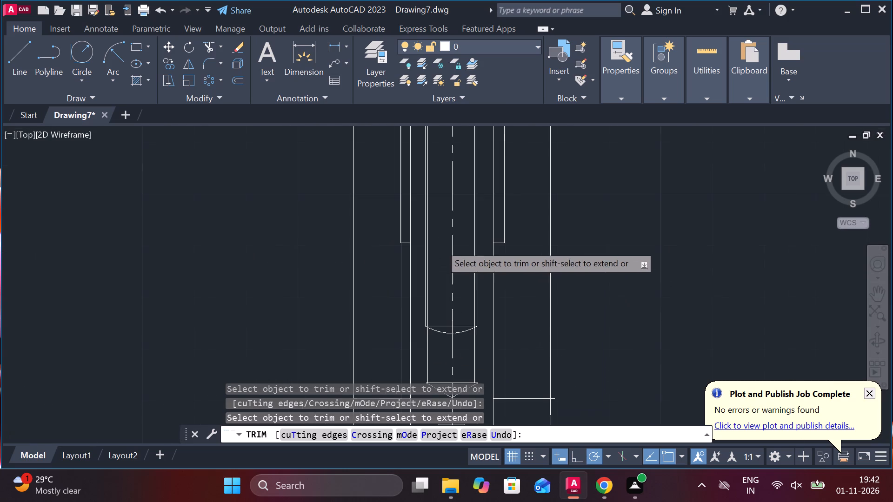
scroll(648, 251, down, 2)
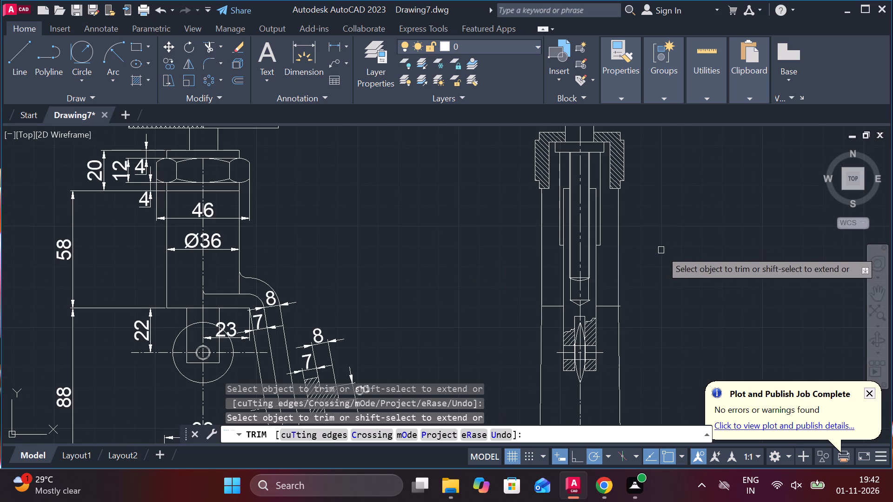
middle_drag(663, 249, 612, 305)
key(Escape)
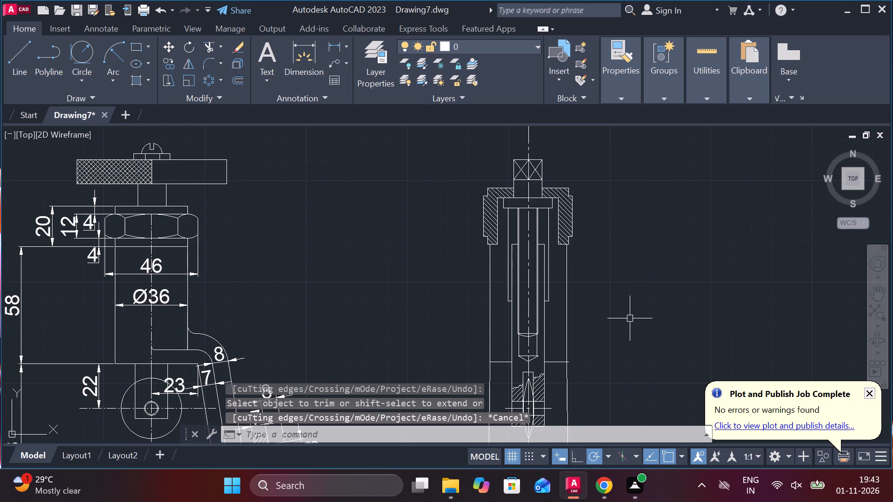
Trim the short end of the horizontal line beside the screw tip that projects past the body's right edge.
scroll(583, 389, up, 3)
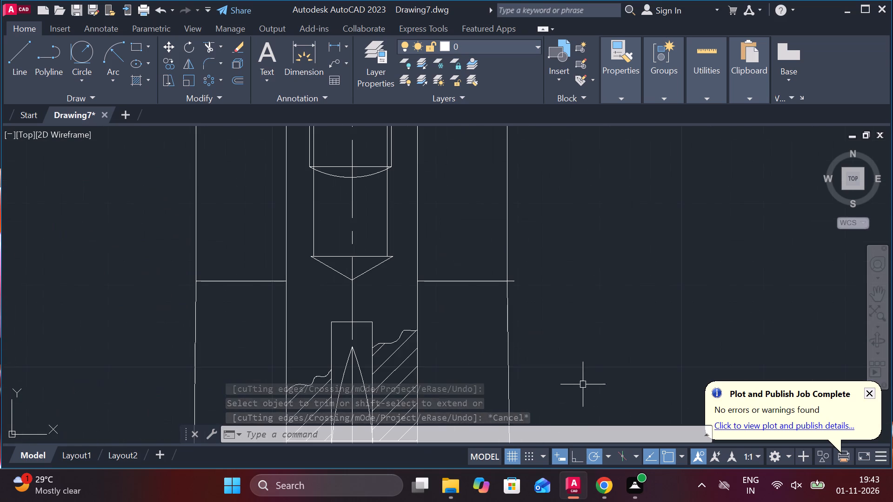
text(TR)
key(space)
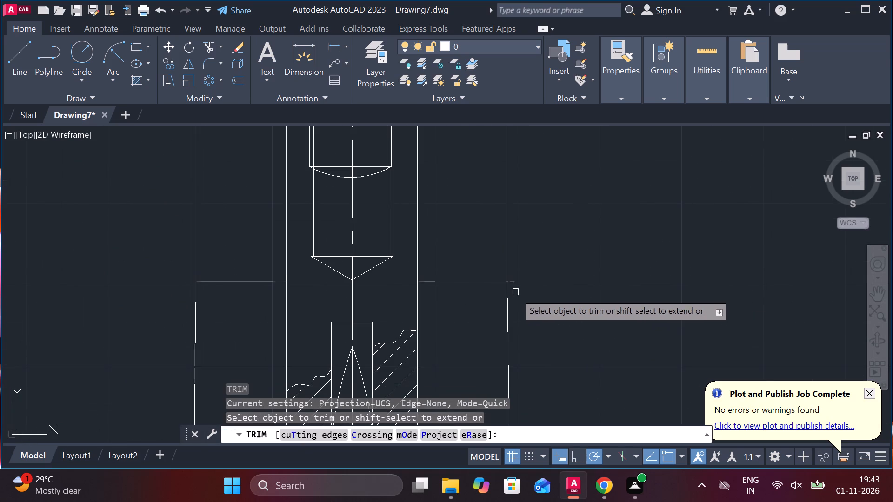
click(514, 283)
scroll(536, 285, down, 3)
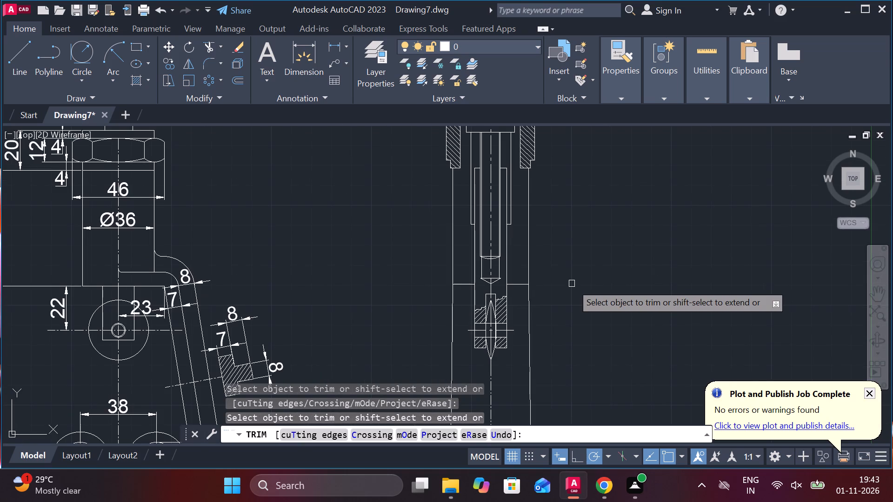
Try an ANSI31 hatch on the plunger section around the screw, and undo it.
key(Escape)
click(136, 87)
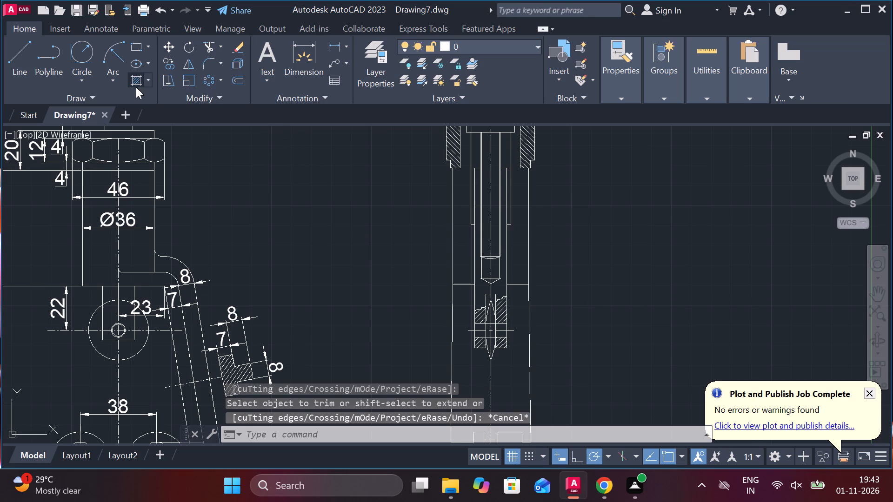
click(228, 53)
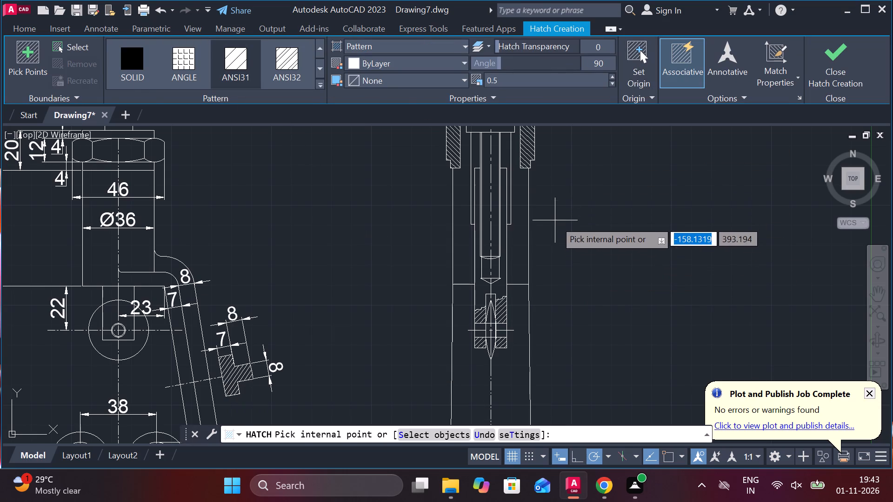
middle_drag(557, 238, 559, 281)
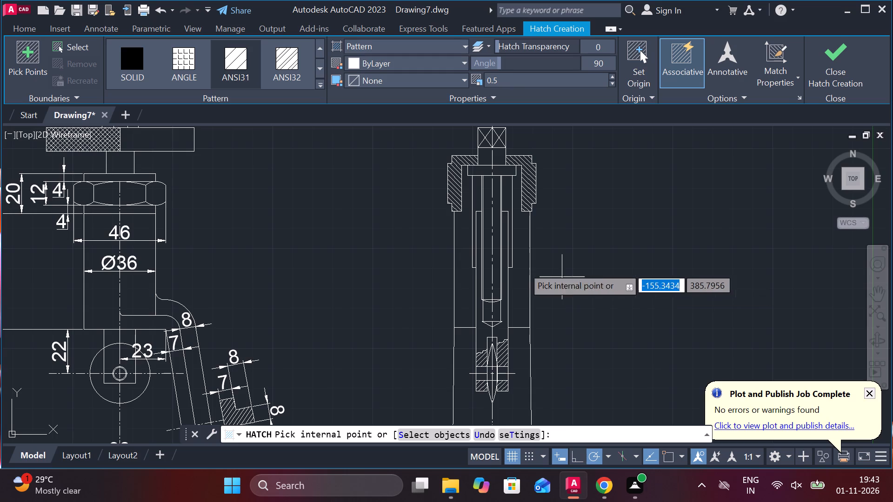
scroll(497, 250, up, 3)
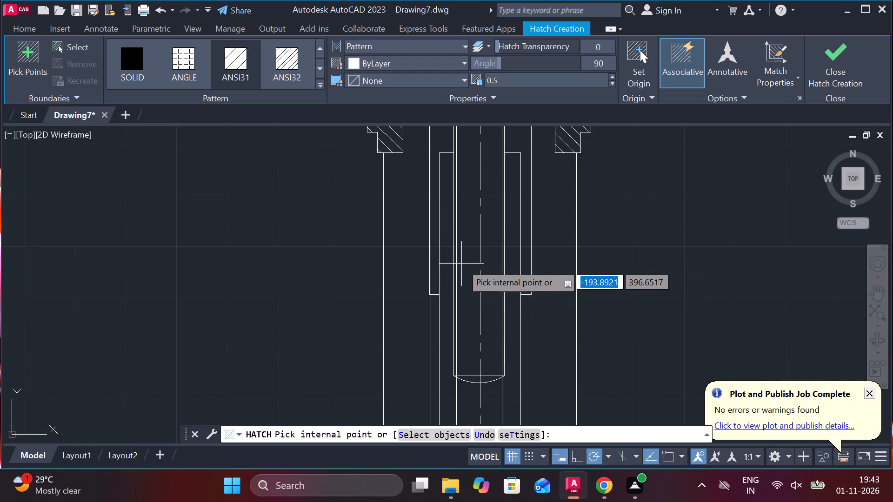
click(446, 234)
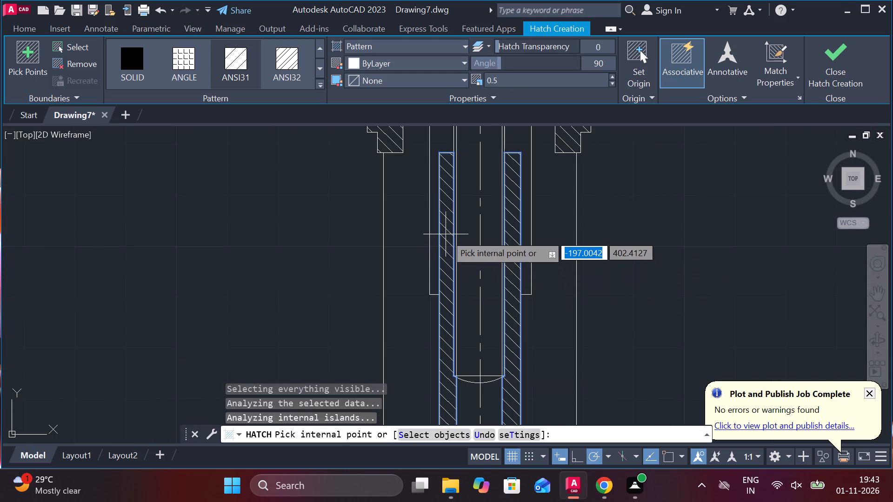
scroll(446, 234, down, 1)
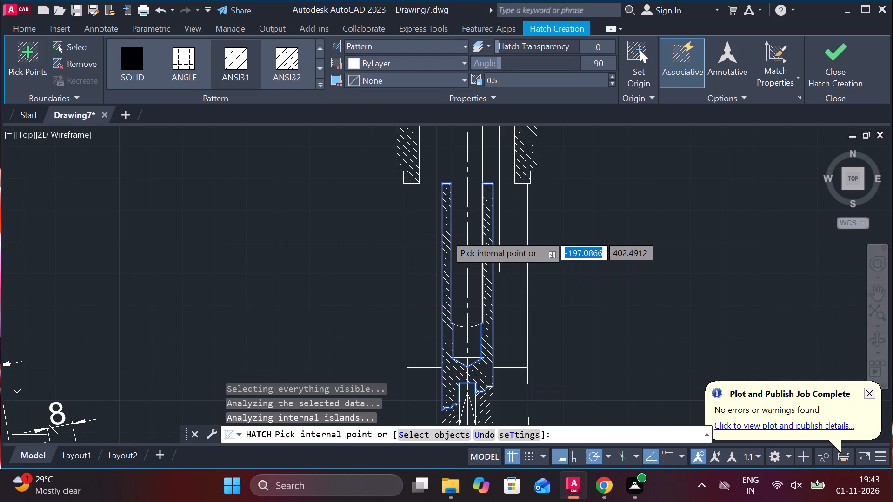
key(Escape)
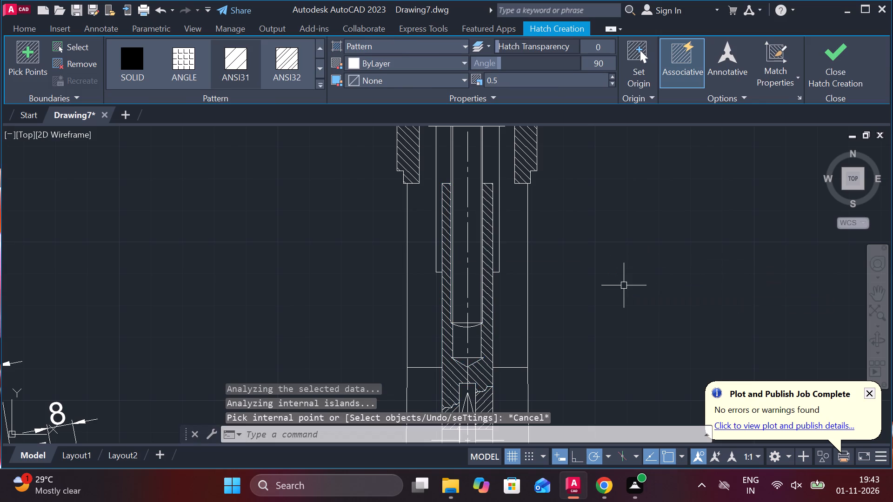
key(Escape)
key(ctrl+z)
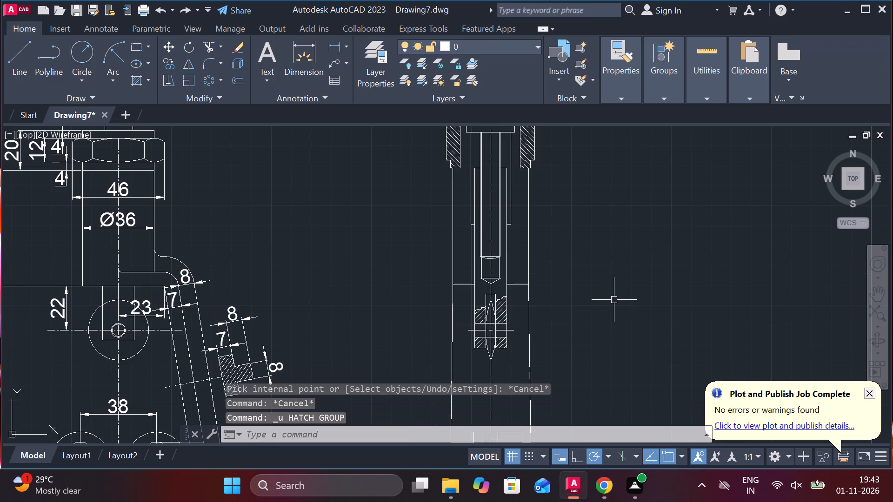
Erase the two wavy break lines at the plunger's slotted lower end together with the old hatch they bounded.
scroll(523, 305, up, 1)
middle_drag(523, 305, 523, 301)
scroll(498, 298, up, 2)
click(460, 284)
text(E)
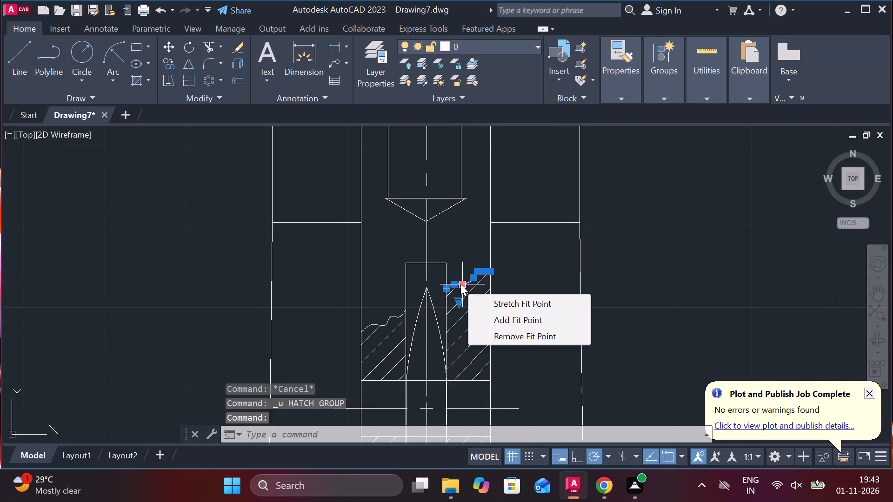
key(space)
click(401, 313)
text(E)
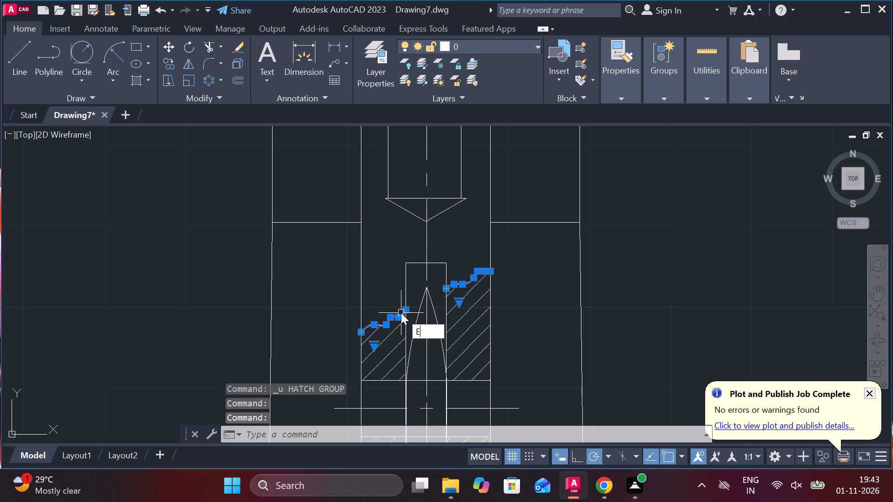
key(space)
click(461, 324)
text(E)
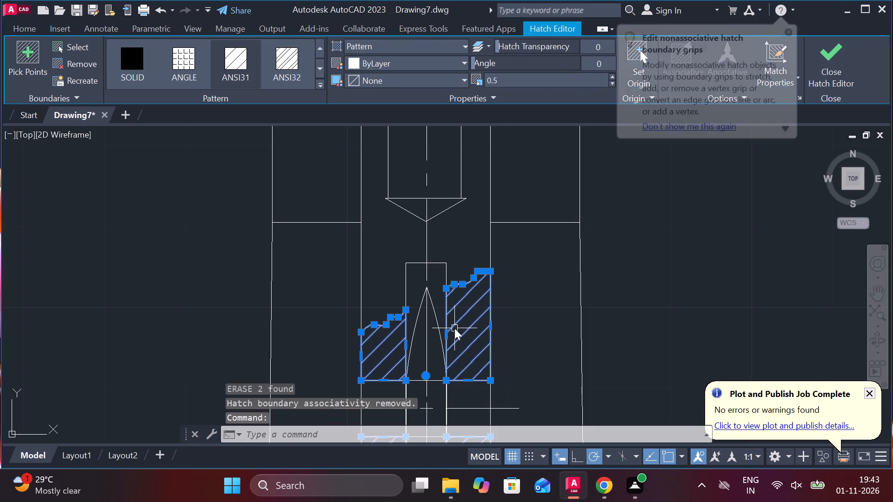
key(space)
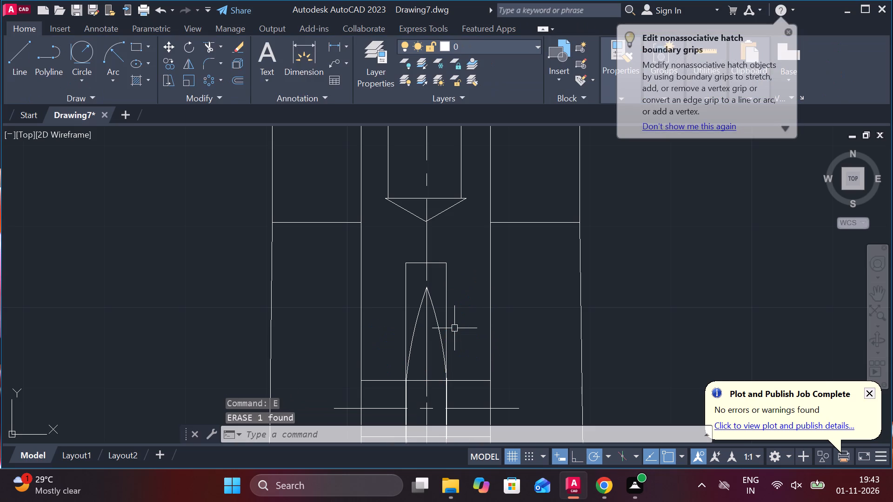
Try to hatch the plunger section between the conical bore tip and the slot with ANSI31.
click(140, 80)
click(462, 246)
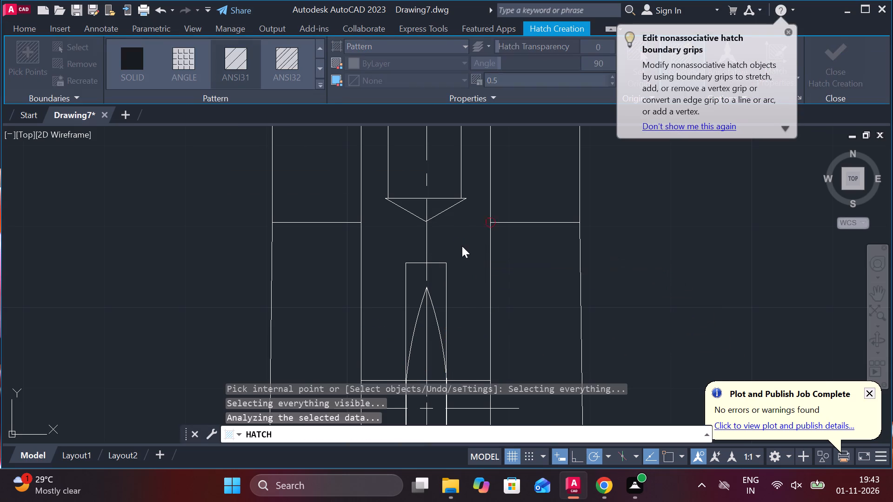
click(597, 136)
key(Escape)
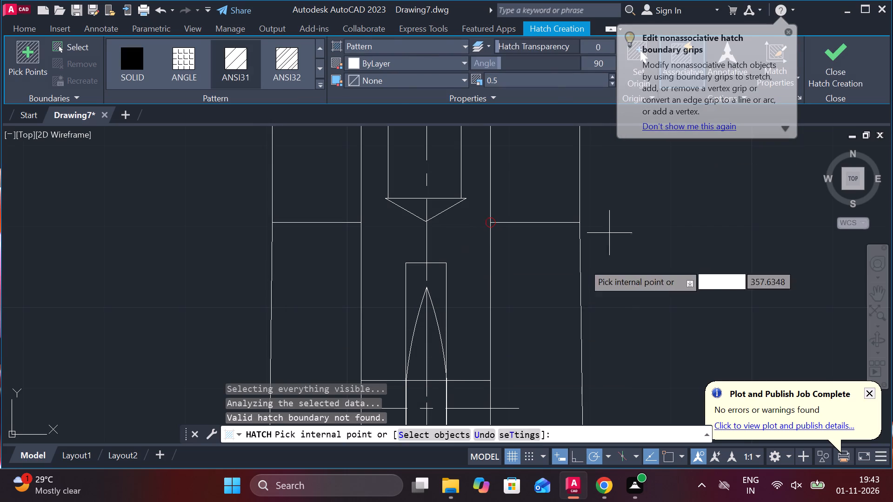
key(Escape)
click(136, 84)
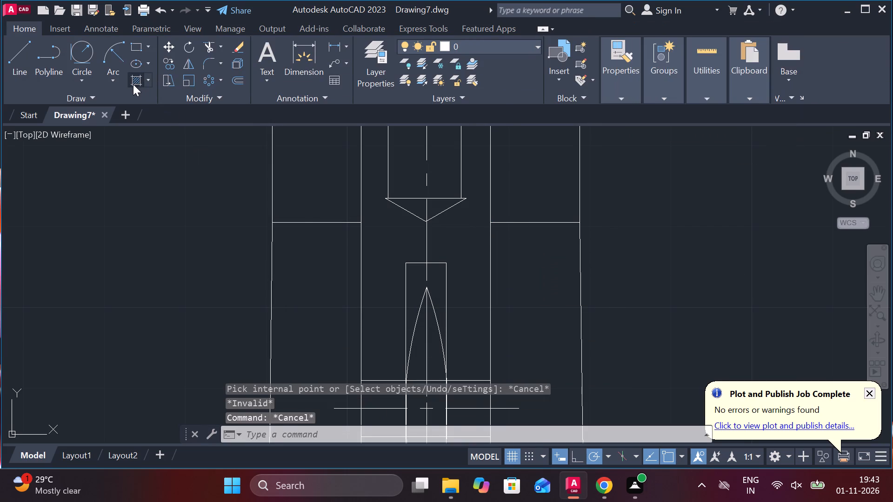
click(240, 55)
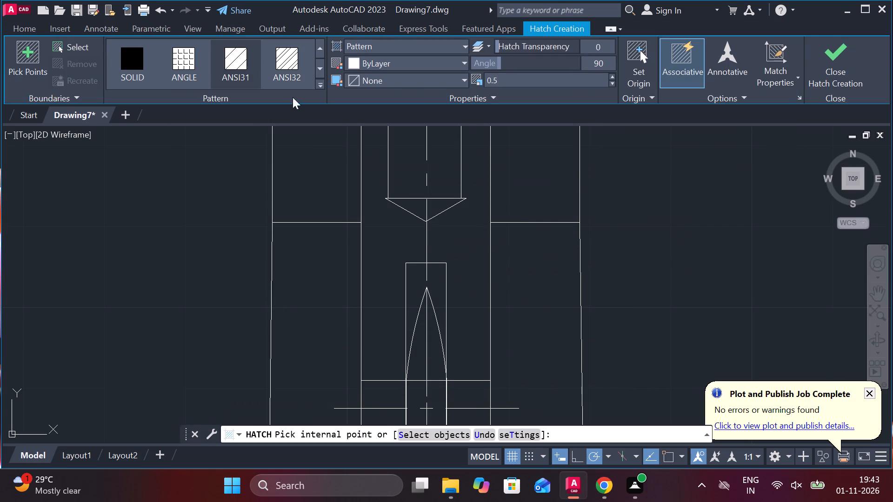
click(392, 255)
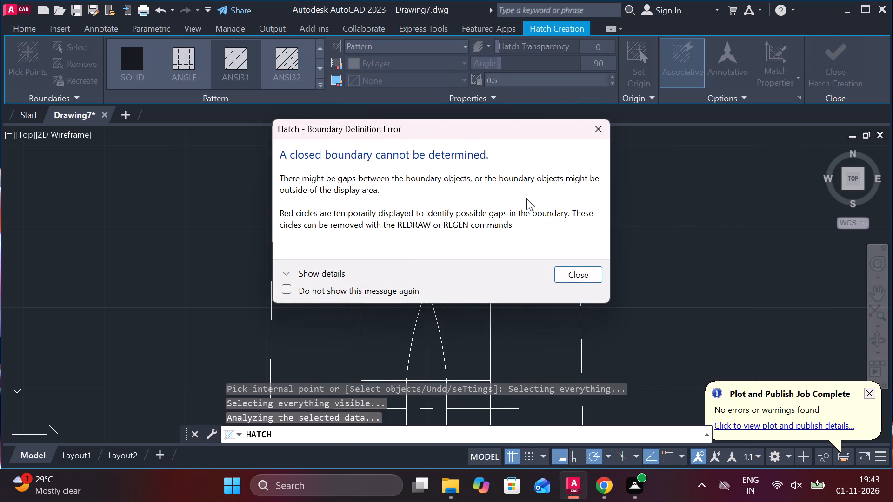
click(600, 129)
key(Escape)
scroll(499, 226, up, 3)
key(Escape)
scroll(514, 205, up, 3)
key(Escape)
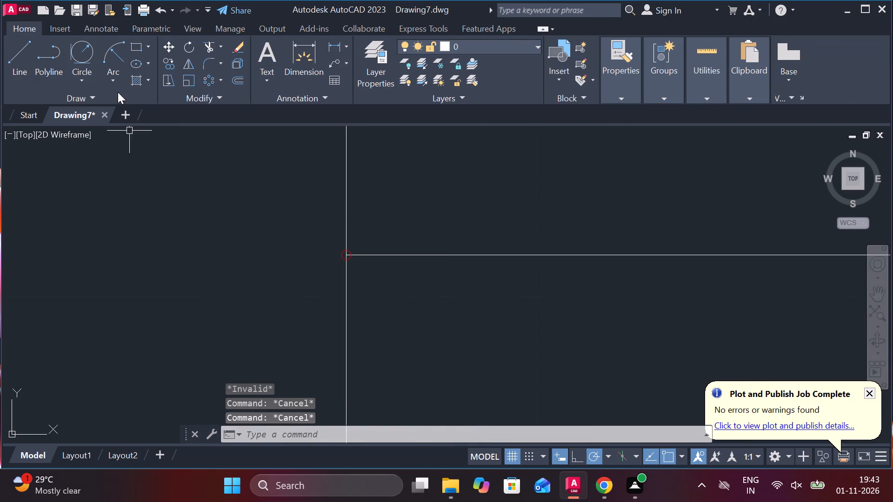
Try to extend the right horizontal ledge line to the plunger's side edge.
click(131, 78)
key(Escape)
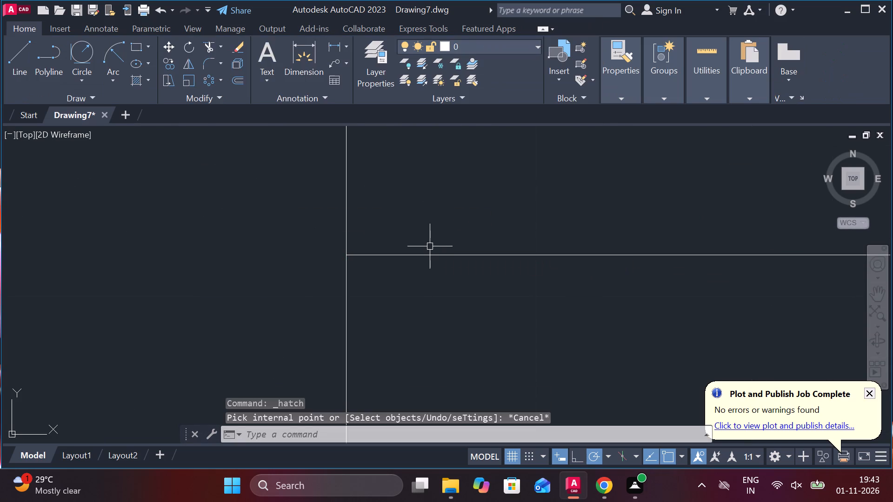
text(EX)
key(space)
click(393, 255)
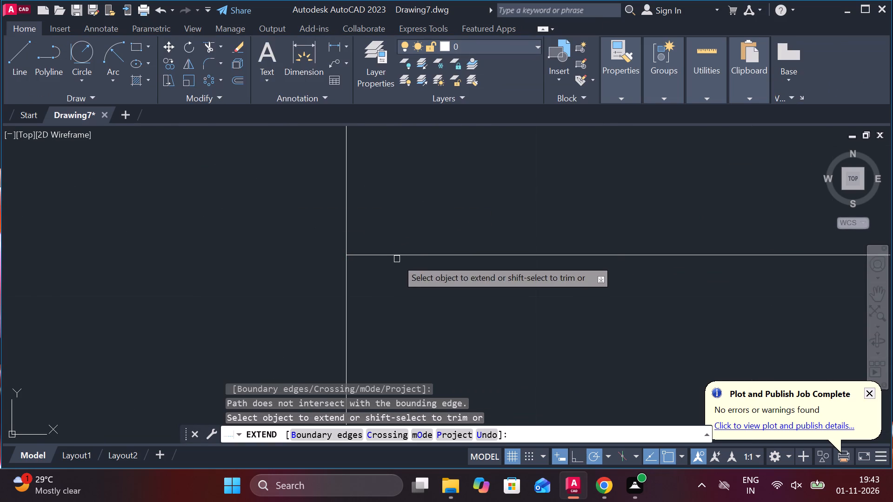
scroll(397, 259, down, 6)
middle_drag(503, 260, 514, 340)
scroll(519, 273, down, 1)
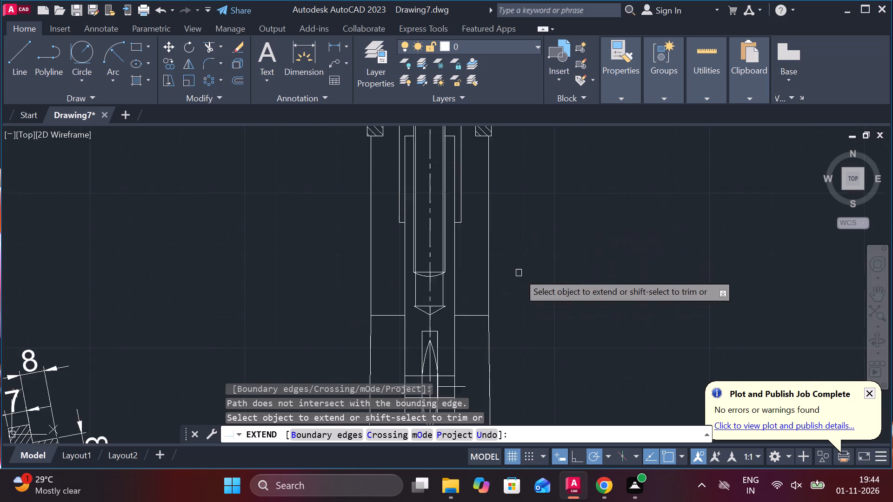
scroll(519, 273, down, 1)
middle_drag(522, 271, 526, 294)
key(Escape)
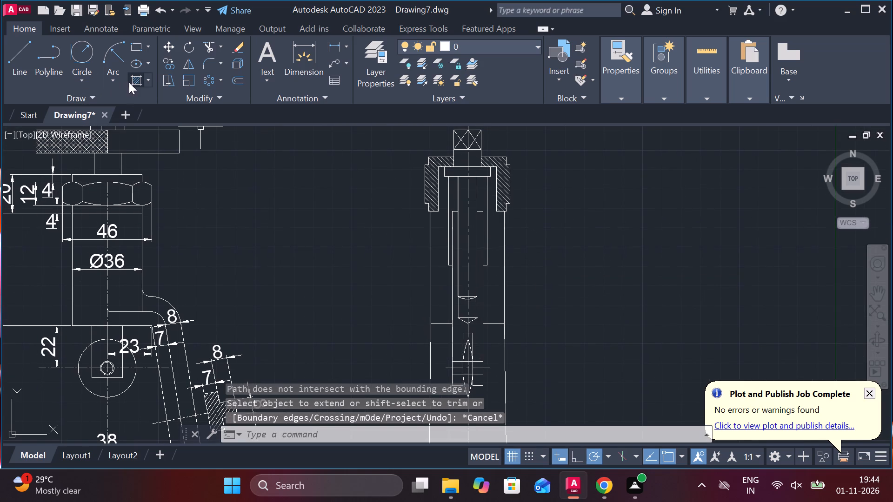
Hatch the plunger section around the screw bore and above the pin hole with ANSI31, angle 90, scale 0.5.
click(133, 79)
scroll(477, 255, up, 3)
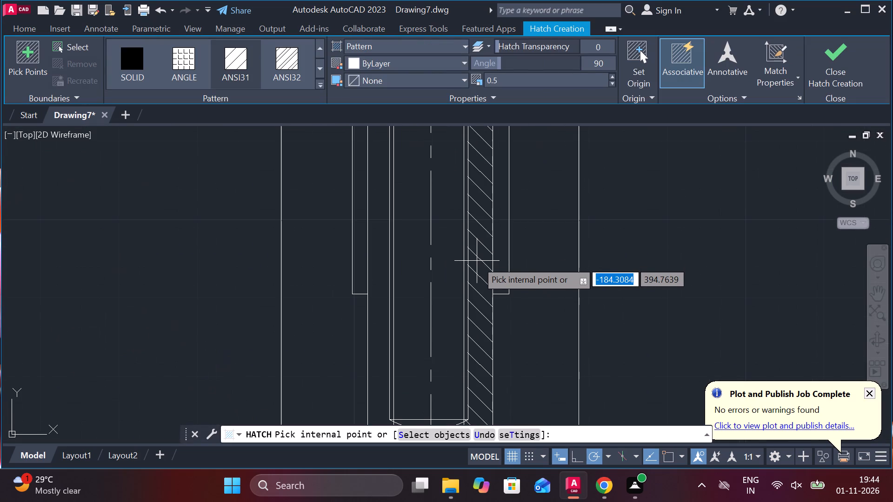
click(477, 261)
scroll(477, 261, down, 3)
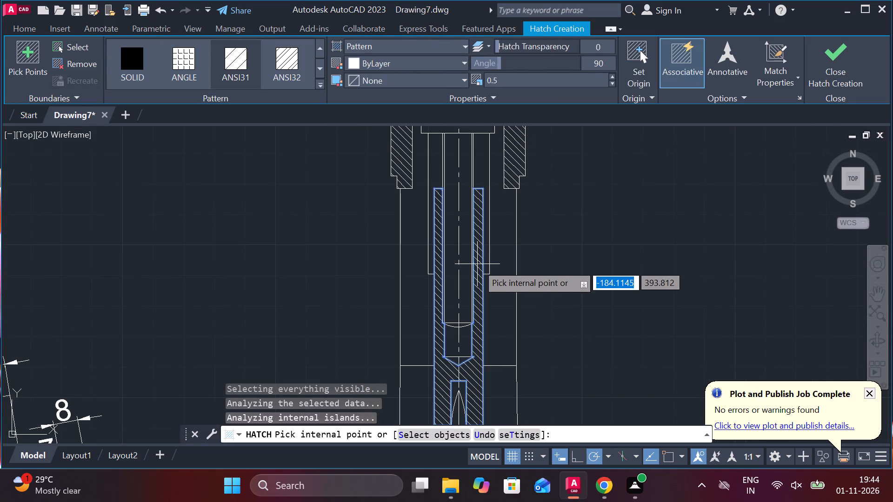
click(841, 74)
scroll(592, 262, down, 2)
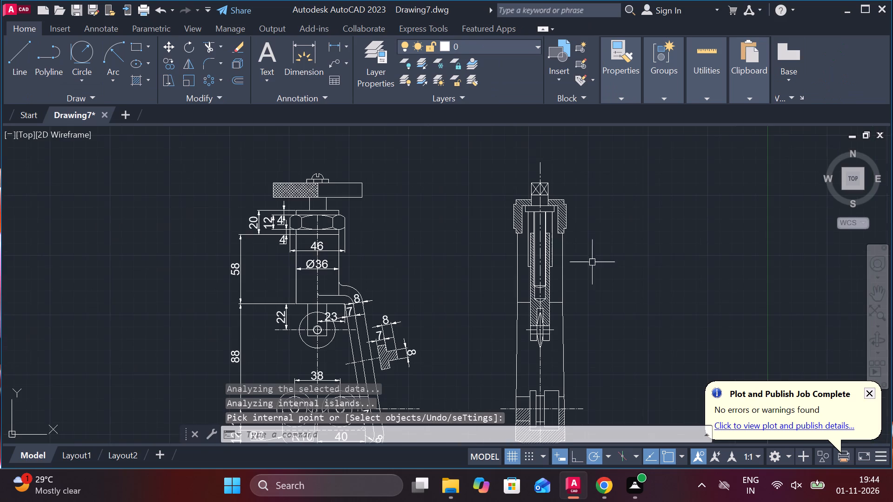
Trim the pin hole's lower line where it crosses the pointed wheel, on both sides of the centre line.
scroll(567, 315, up, 2)
middle_drag(574, 318, 555, 296)
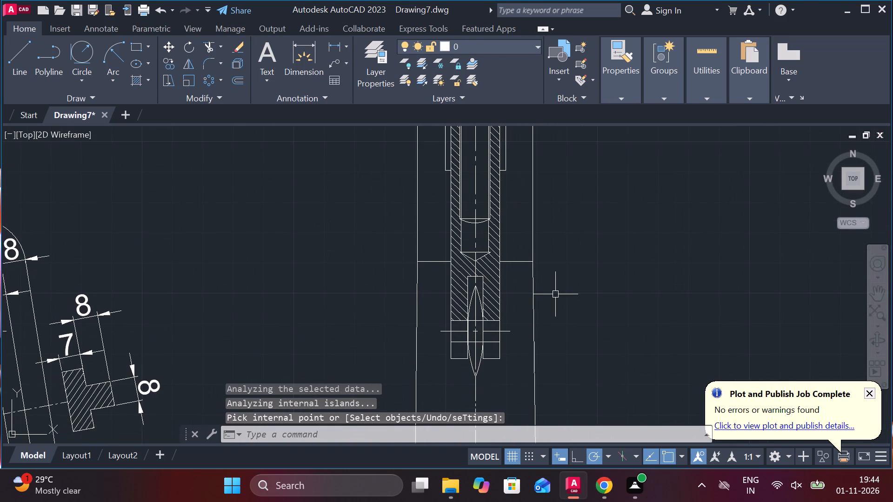
scroll(468, 360, up, 1)
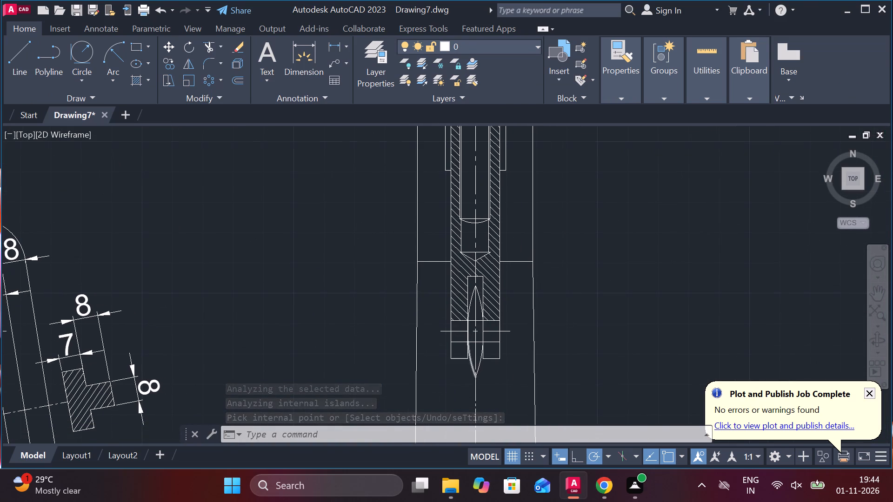
scroll(468, 360, up, 1)
text(TR)
key(space)
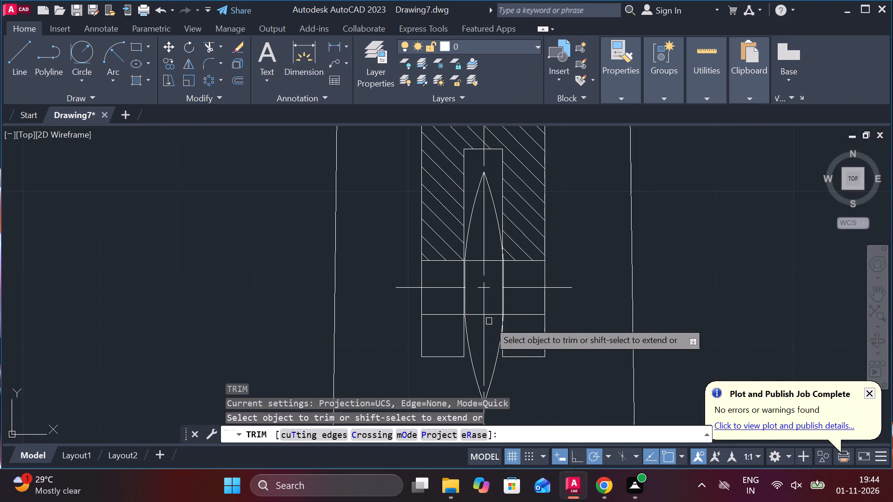
click(474, 316)
click(495, 316)
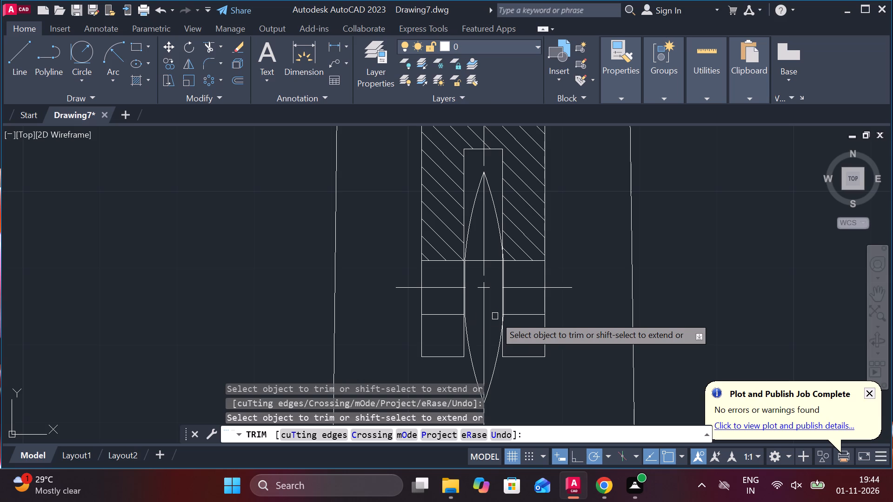
Hatch the two fork ends below the pin hole with ANSI31, angle 90, scale 0.5.
click(136, 82)
click(442, 344)
click(504, 343)
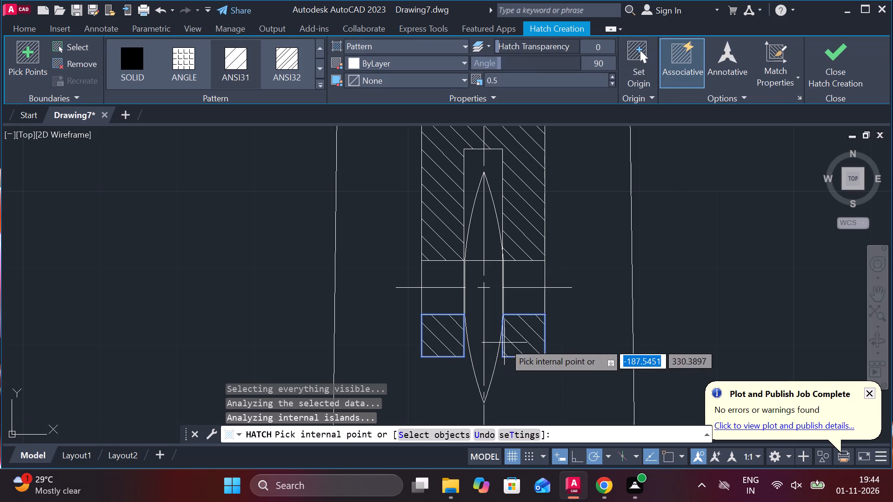
click(829, 72)
Hatch the body walls on both sides of the plunger in the side view with ANSI31, angle 0, scale 0.5.
scroll(662, 223, down, 2)
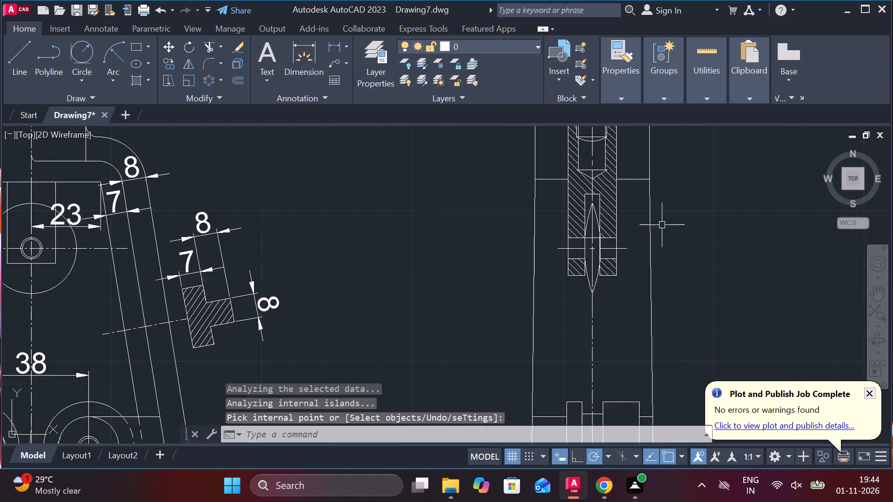
middle_drag(660, 225, 628, 384)
middle_drag(626, 342, 627, 392)
scroll(596, 262, up, 1)
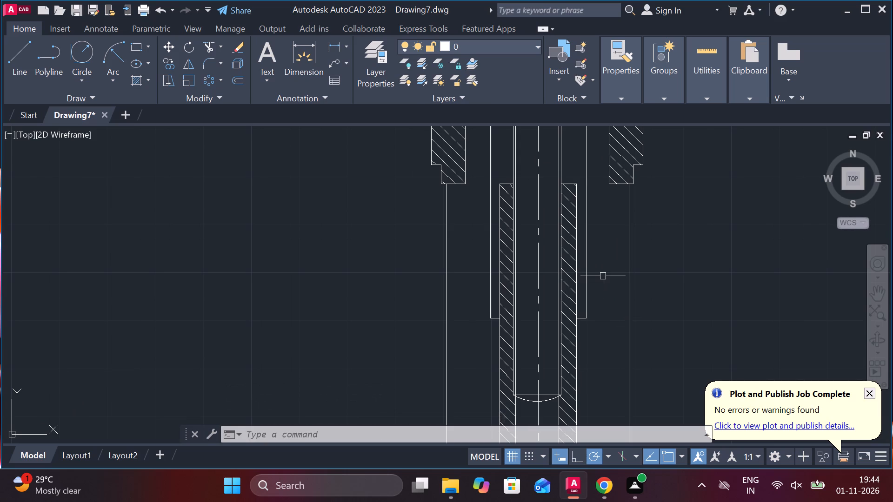
click(134, 82)
click(600, 62)
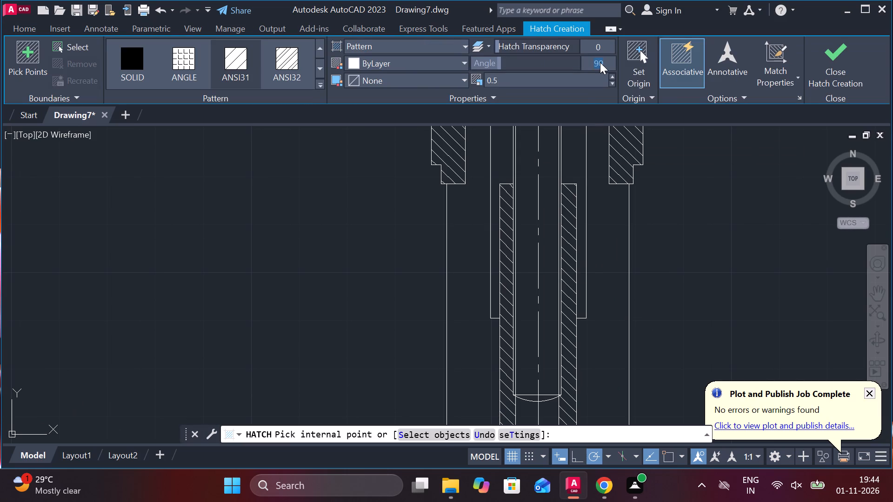
key(o)
key(BackSpace)
key(0)
key(Return)
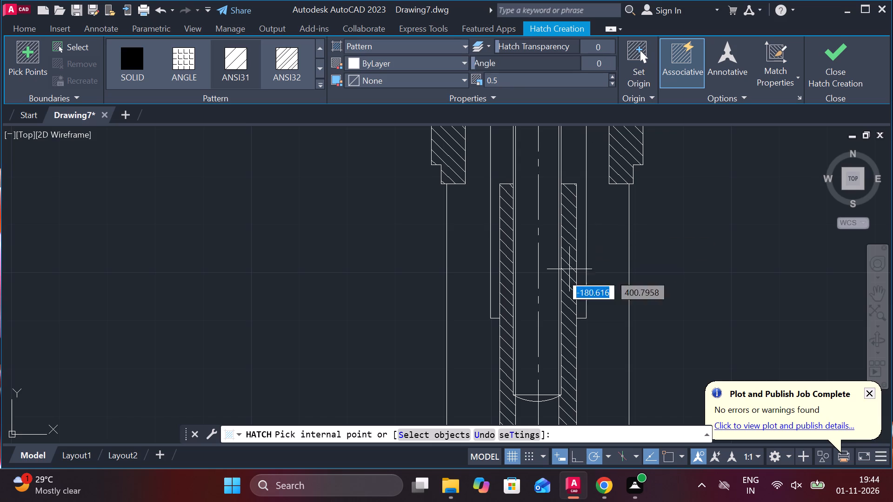
click(465, 302)
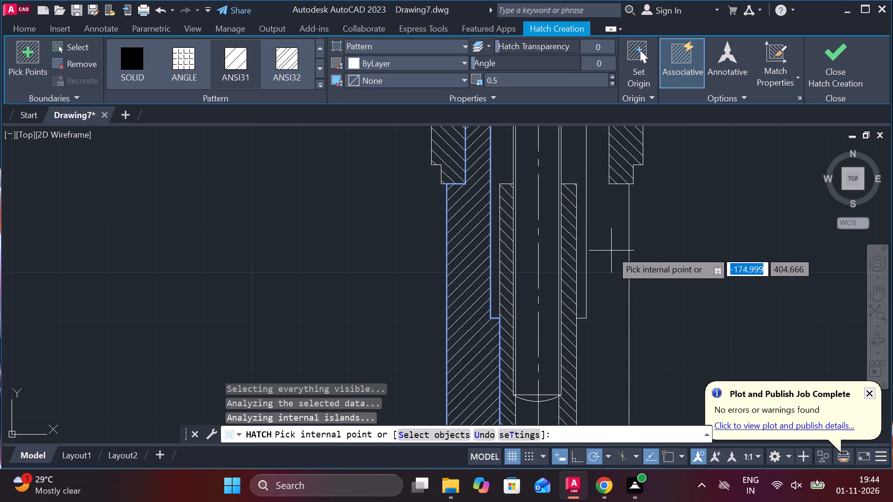
click(611, 251)
scroll(611, 251, down, 2)
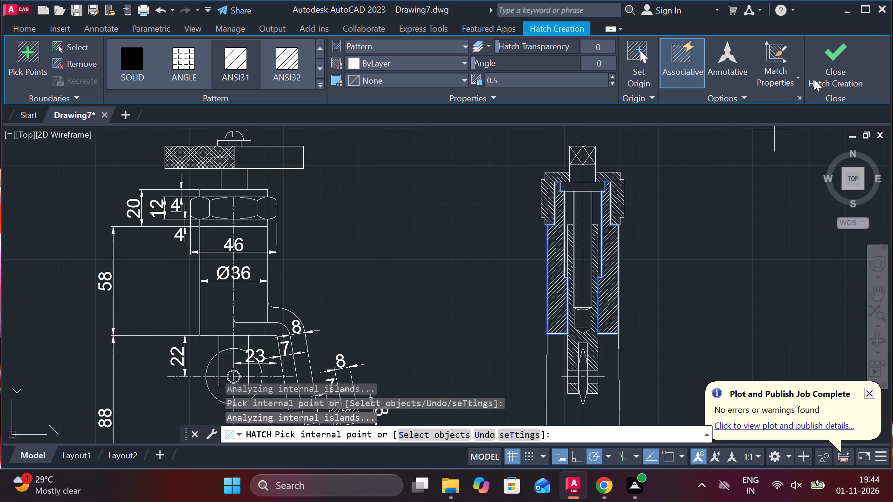
click(823, 71)
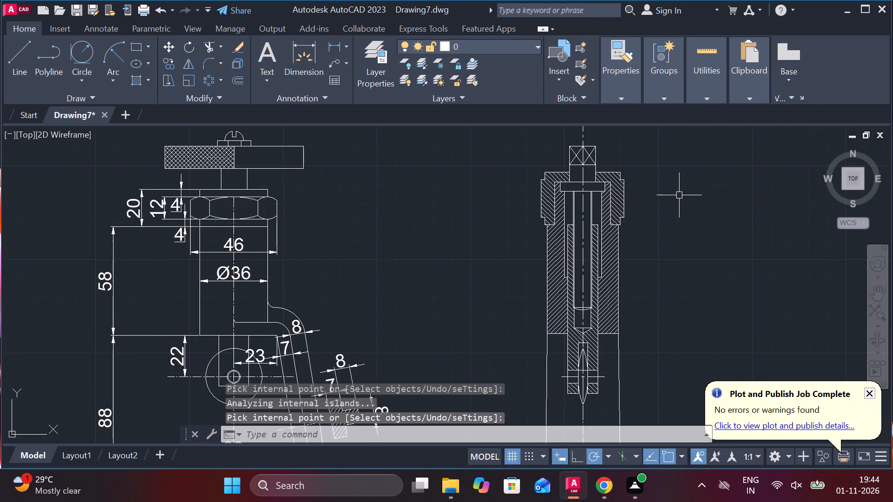
Examine the hatched side view against the dimensioned front view, from the cap down to the pointed tip, and the nearby part drawings.
scroll(683, 238, down, 3)
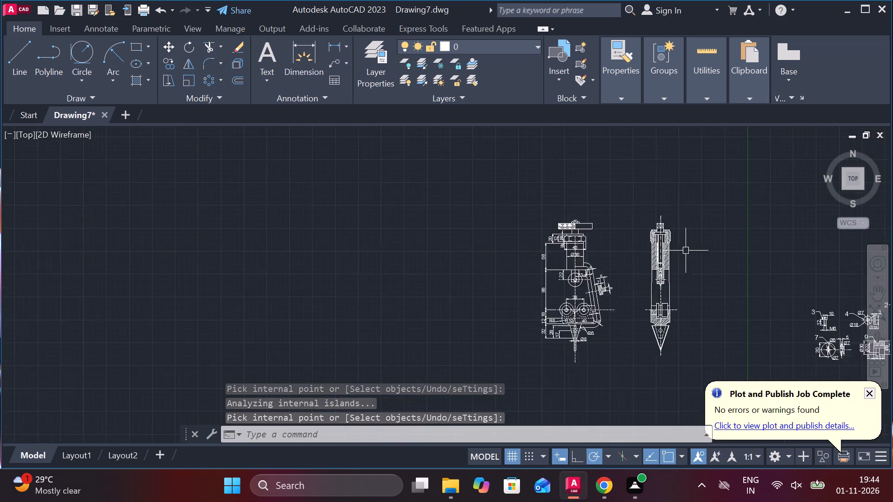
scroll(686, 251, down, 1)
scroll(704, 266, up, 2)
middle_drag(681, 266, 599, 257)
scroll(565, 248, up, 1)
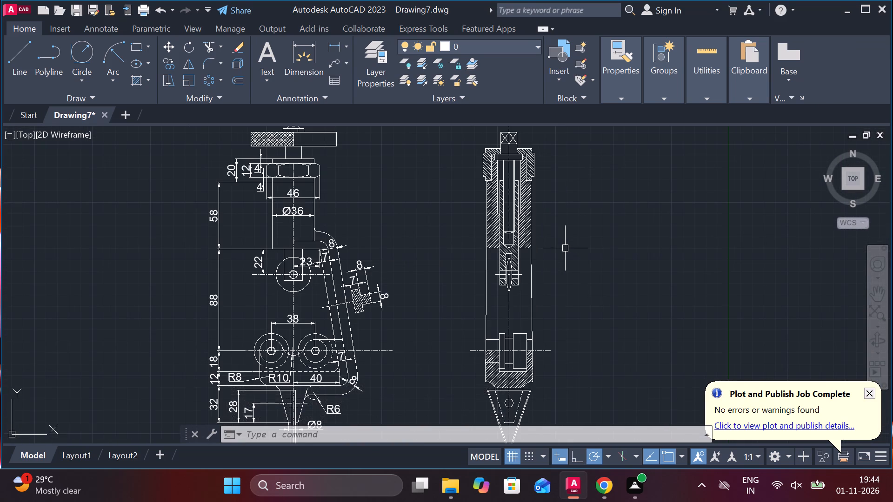
scroll(541, 225, up, 3)
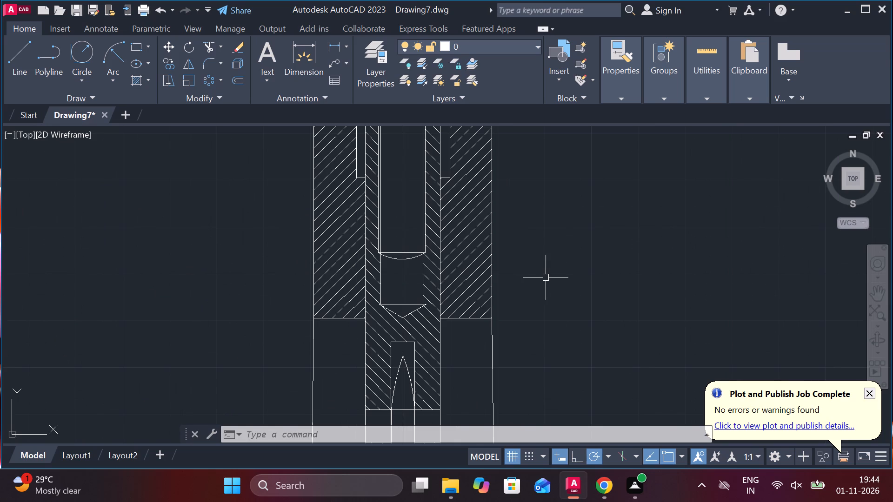
scroll(547, 277, down, 2)
middle_drag(557, 314, 557, 289)
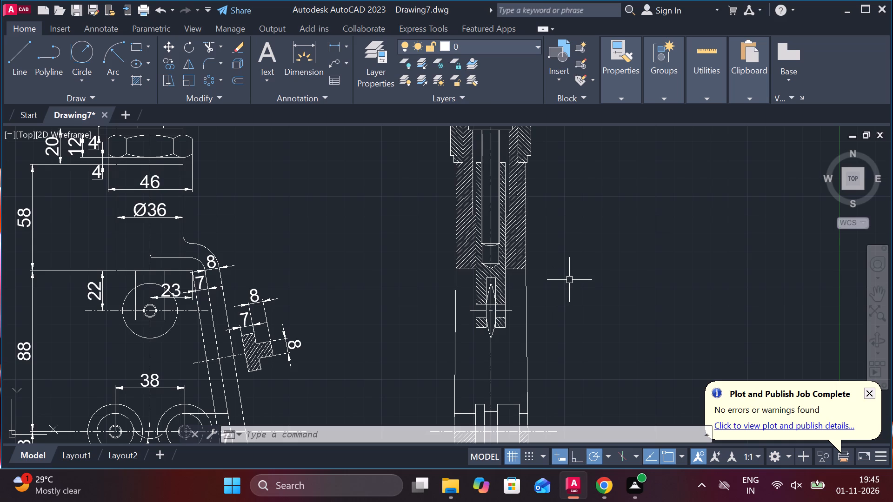
middle_drag(562, 292, 555, 236)
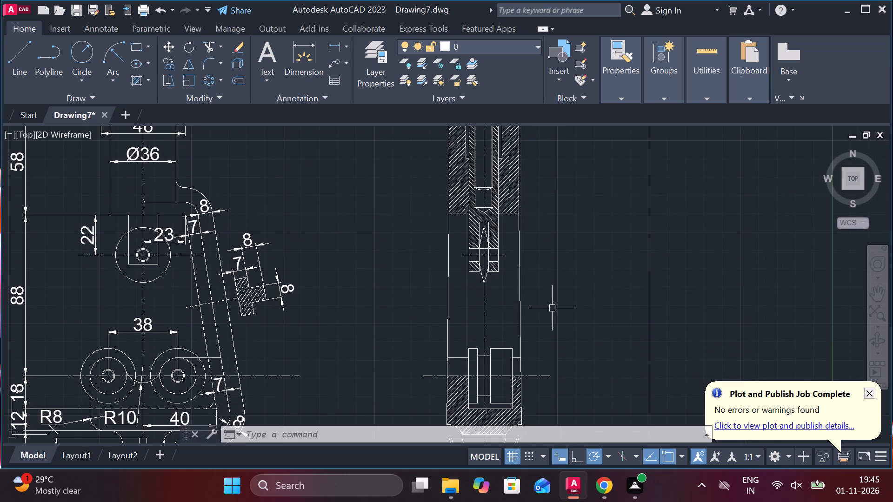
scroll(548, 328, down, 1)
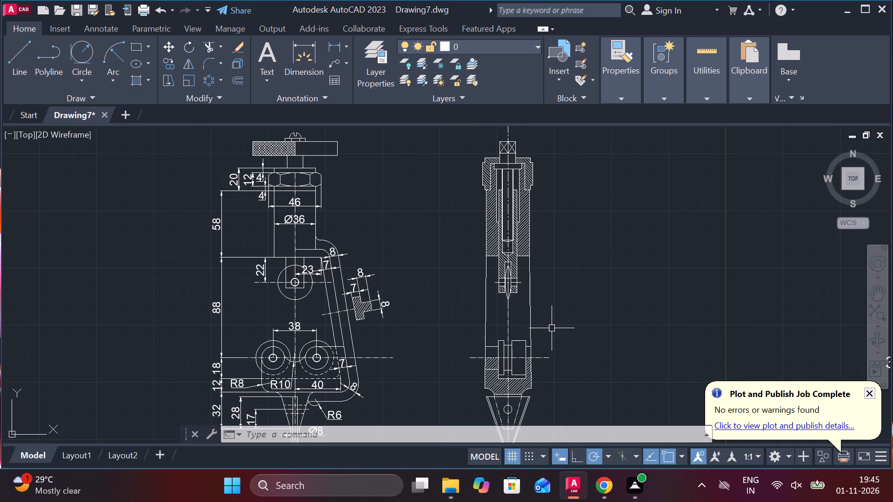
scroll(562, 324, down, 1)
middle_drag(587, 322, 533, 231)
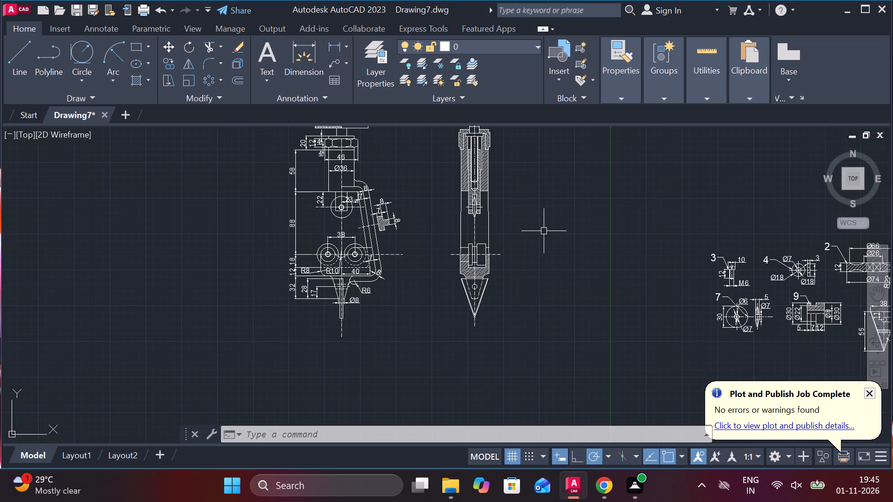
scroll(546, 232, down, 1)
middle_drag(546, 232, 505, 232)
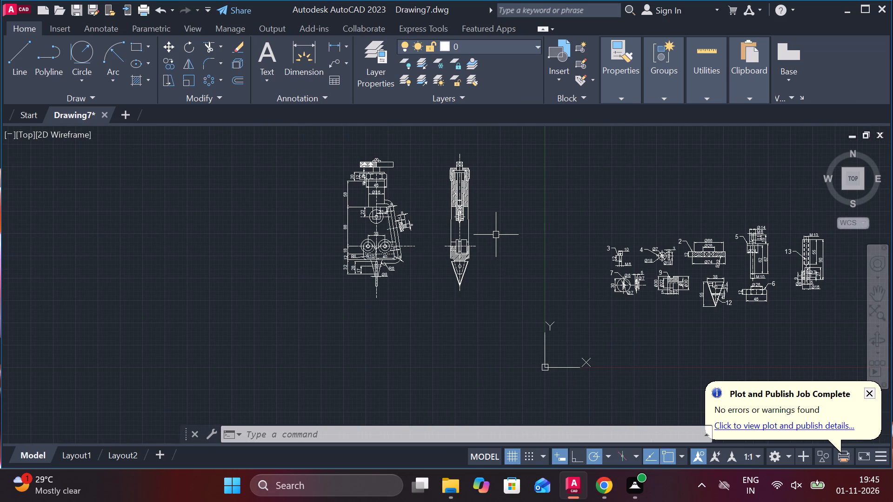
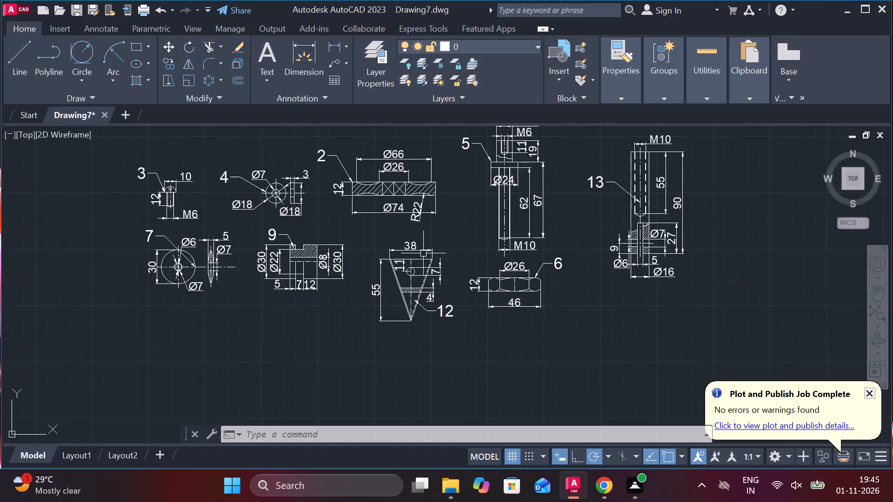
Extend the front view's vertical centre line upward beyond the slotted screw head.
middle_drag(434, 254, 551, 245)
scroll(490, 248, down, 2)
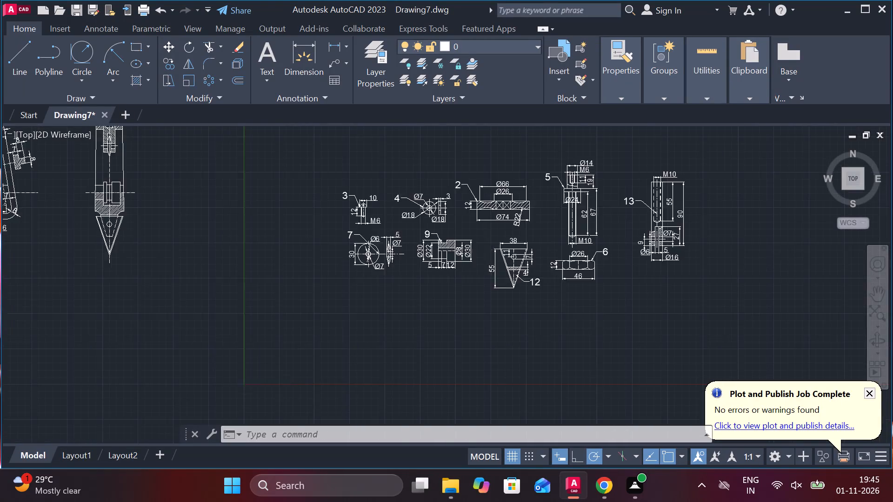
middle_drag(280, 243, 315, 254)
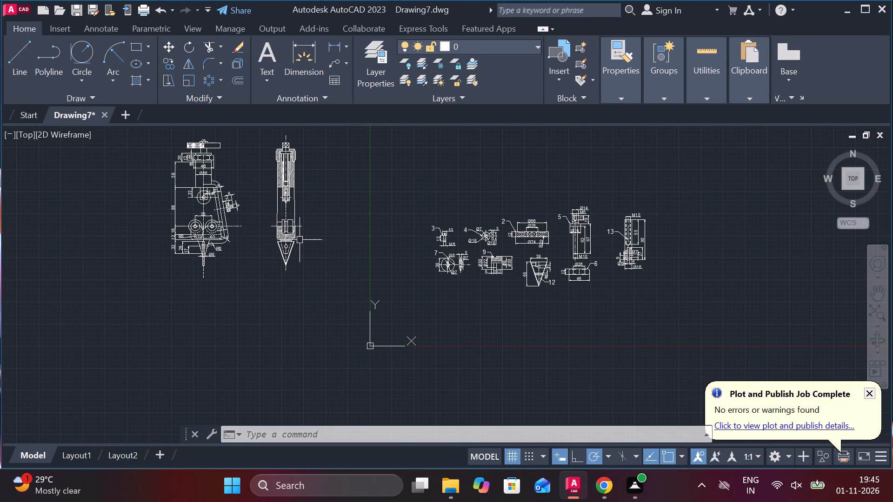
scroll(229, 164, up, 2)
middle_drag(252, 172, 268, 212)
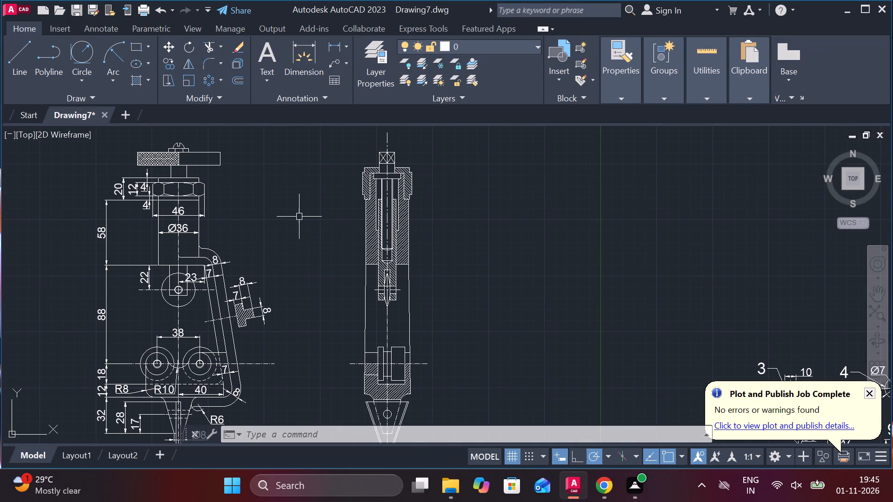
scroll(409, 233, up, 1)
middle_drag(414, 236, 412, 192)
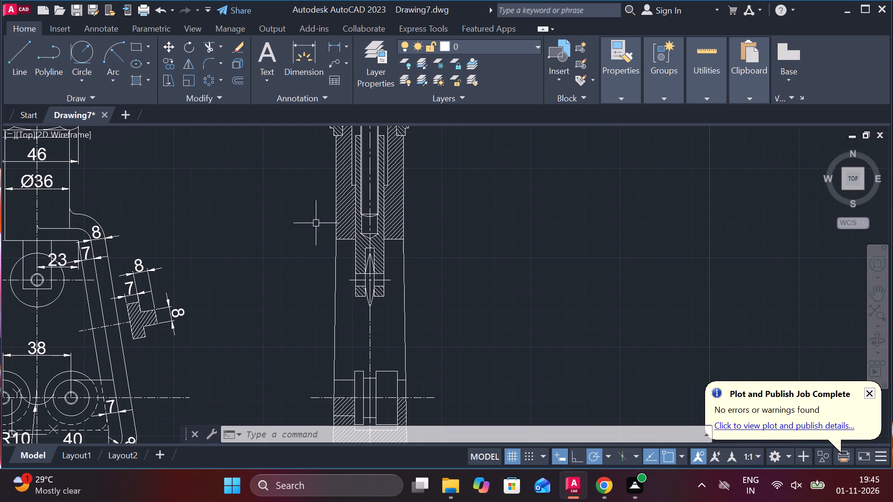
scroll(254, 201, down, 1)
middle_drag(231, 189, 353, 278)
scroll(256, 204, up, 2)
middle_drag(262, 205, 284, 216)
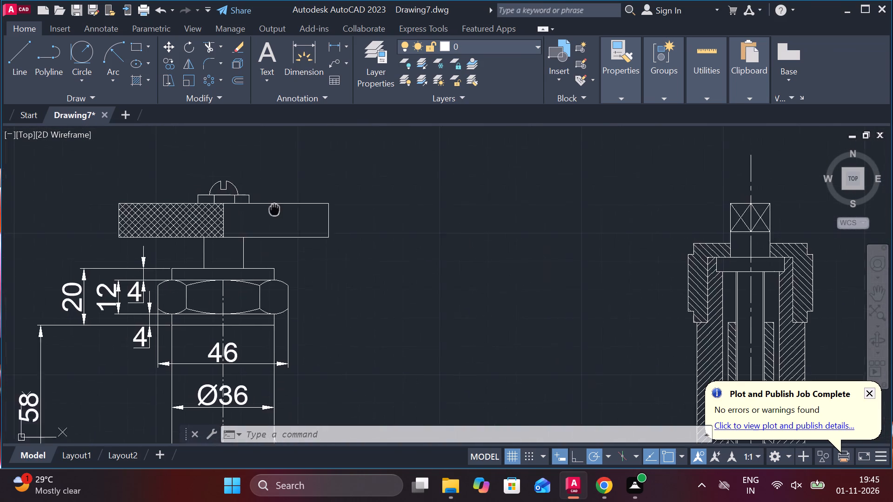
middle_drag(284, 216, 376, 303)
middle_drag(377, 278, 391, 172)
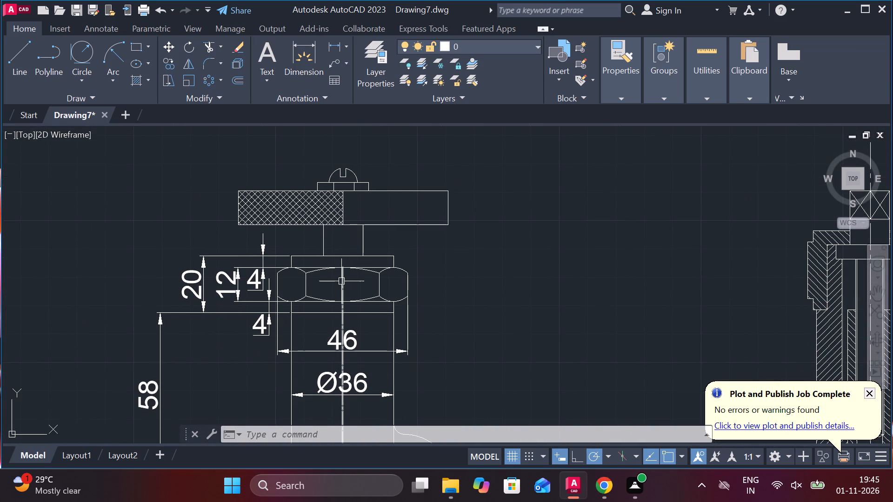
click(340, 281)
click(387, 301)
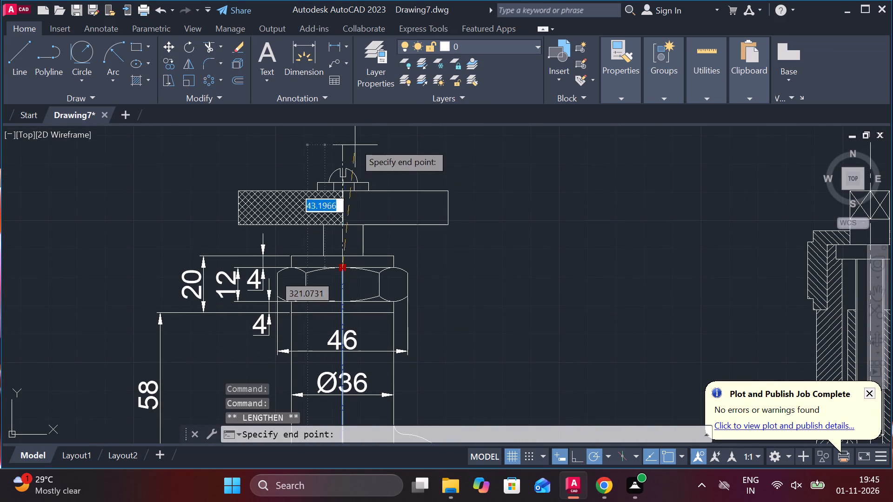
click(351, 136)
scroll(415, 160, down, 3)
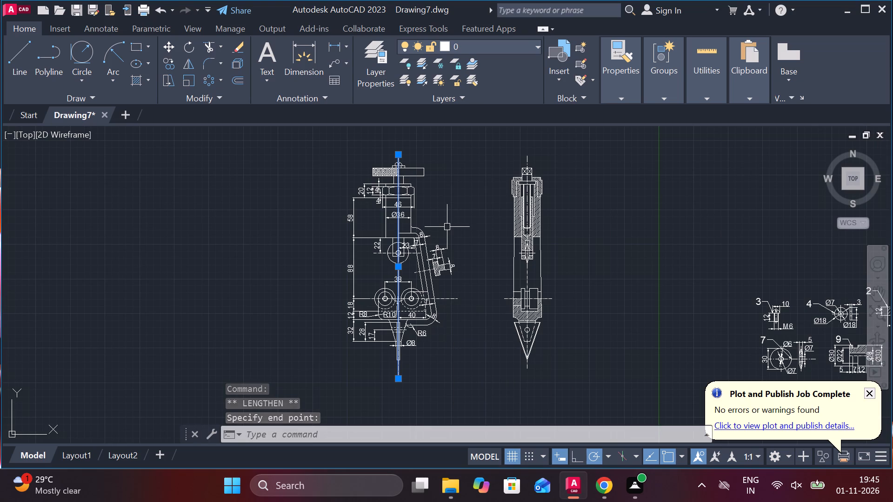
key(Escape)
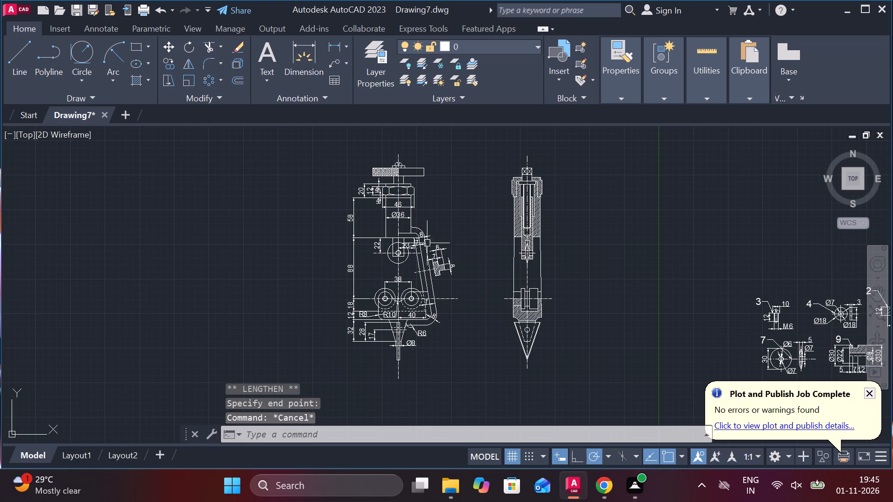
Add a multileader with text height 10 and number 2 pointing to the knurled wheel's upper corner in the front view.
click(333, 62)
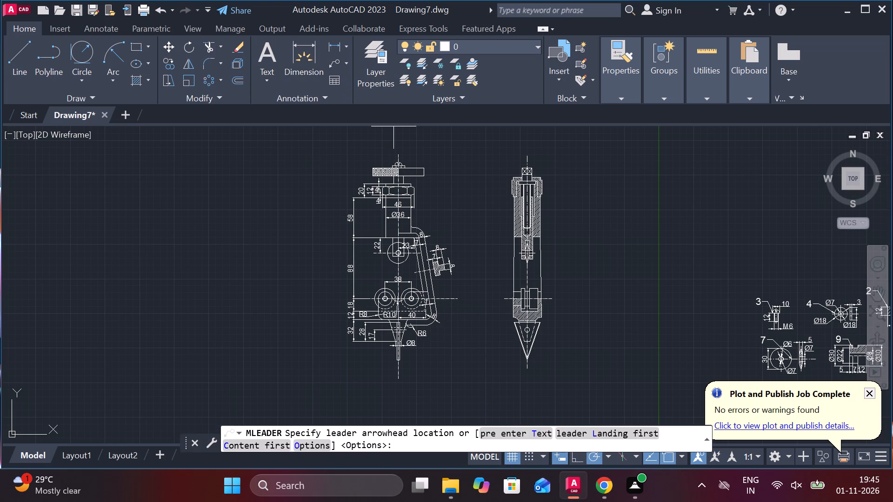
scroll(340, 183, up, 2)
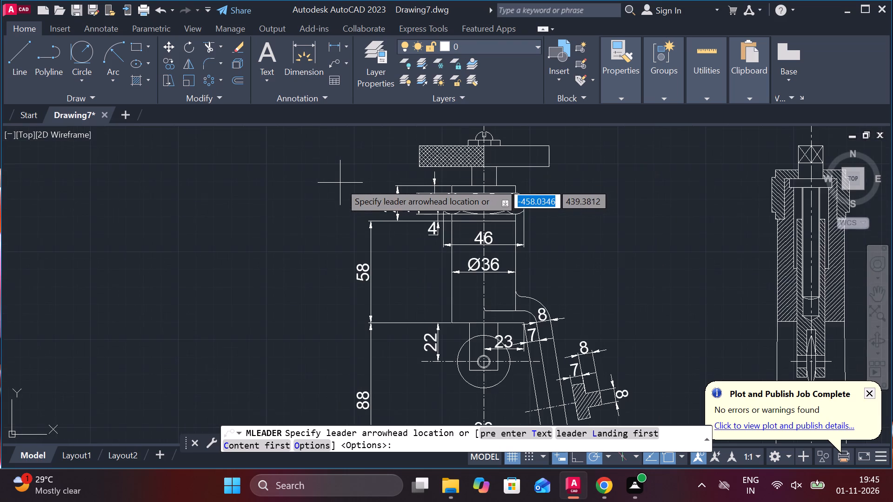
middle_drag(341, 187, 319, 292)
click(393, 248)
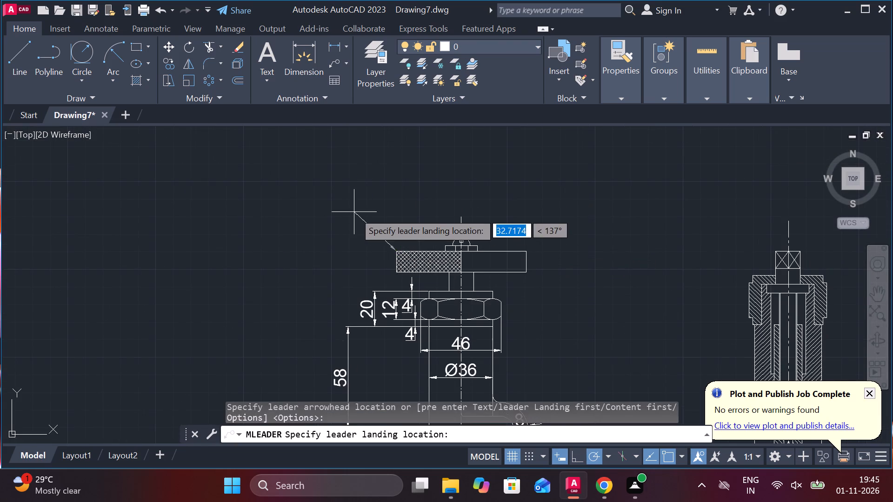
click(367, 223)
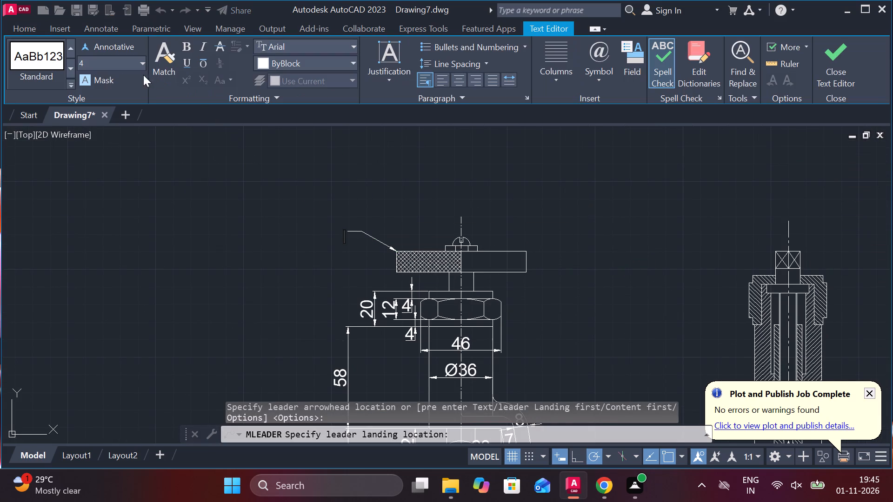
click(101, 63)
text(10)
key(Return)
key(2)
click(810, 63)
click(820, 59)
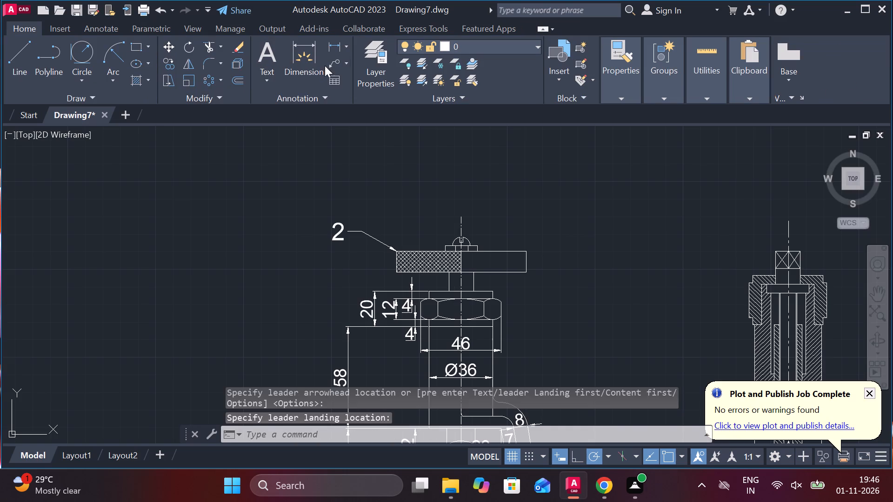
Add a multileader with text height 10 and number 3 pointing to the slotted screw head.
click(333, 59)
scroll(447, 210, up, 2)
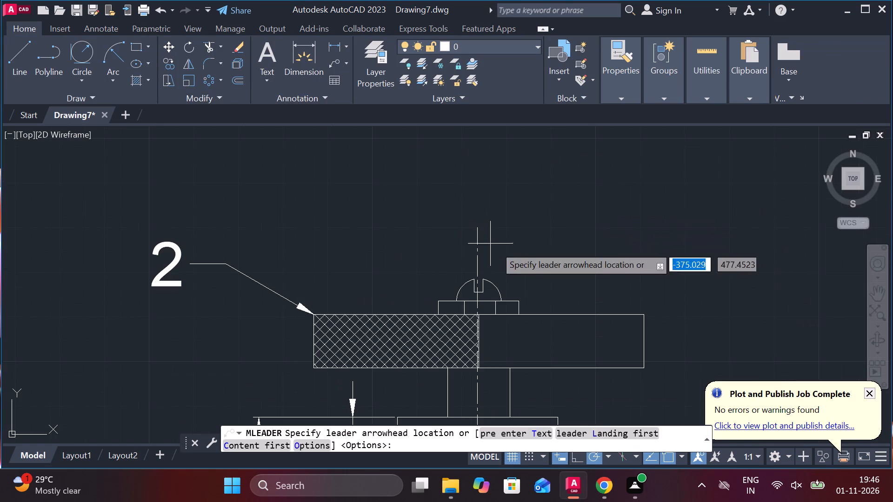
click(509, 286)
click(536, 238)
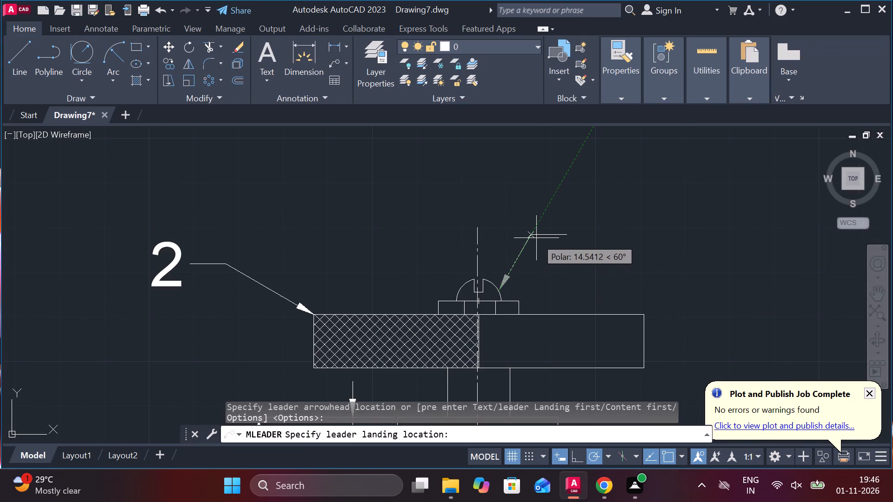
click(106, 69)
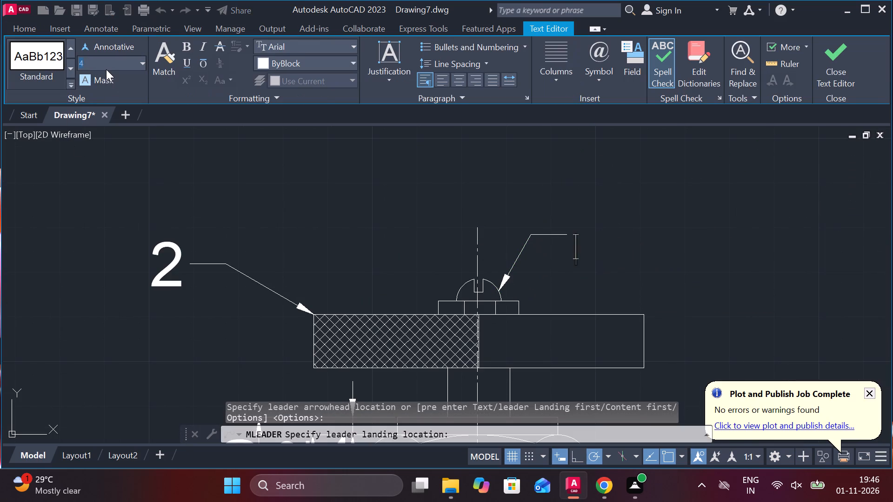
text(10)
key(Return)
key(3)
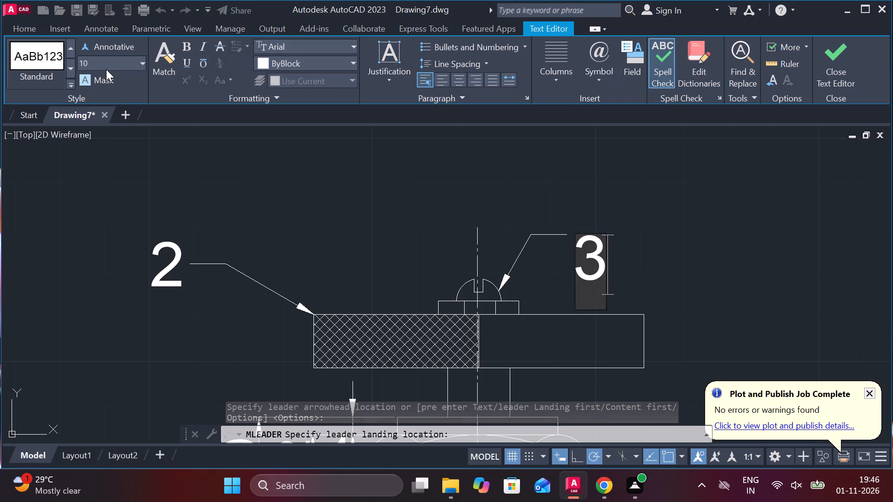
click(818, 63)
Add a multileader with text height 10 and number 4 pointing to the washer under the screw head.
middle_drag(637, 237, 547, 237)
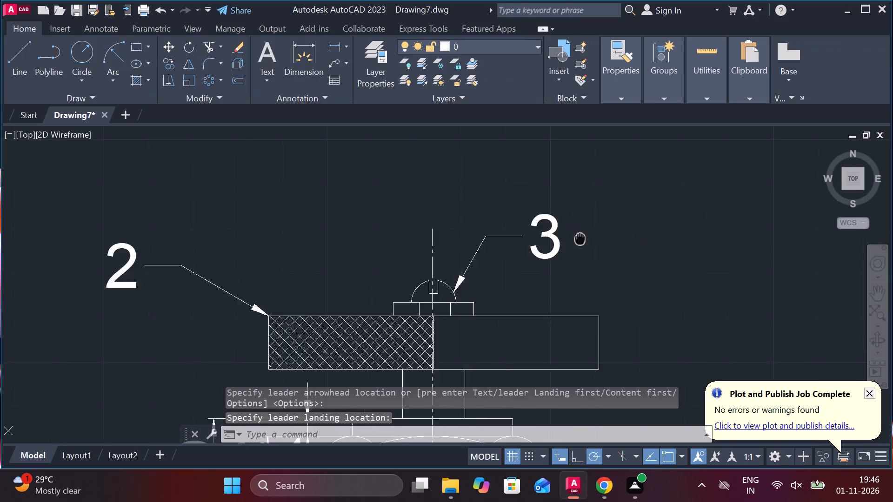
middle_drag(547, 237, 391, 209)
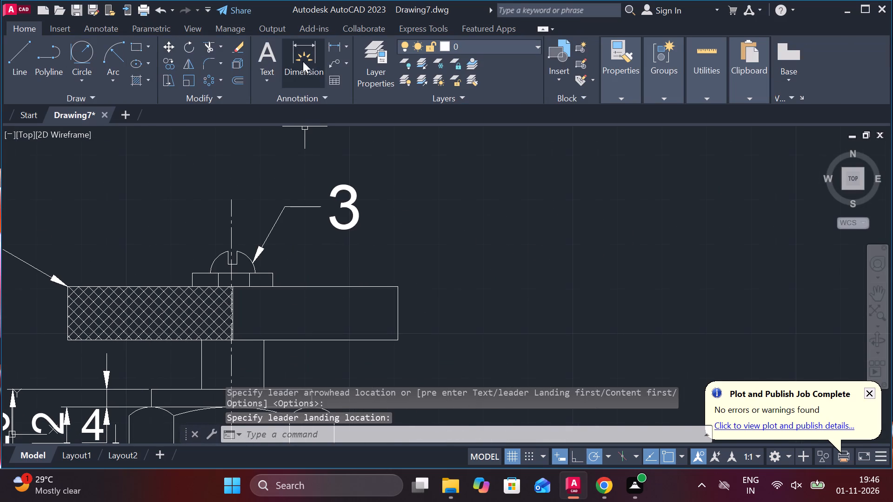
click(335, 62)
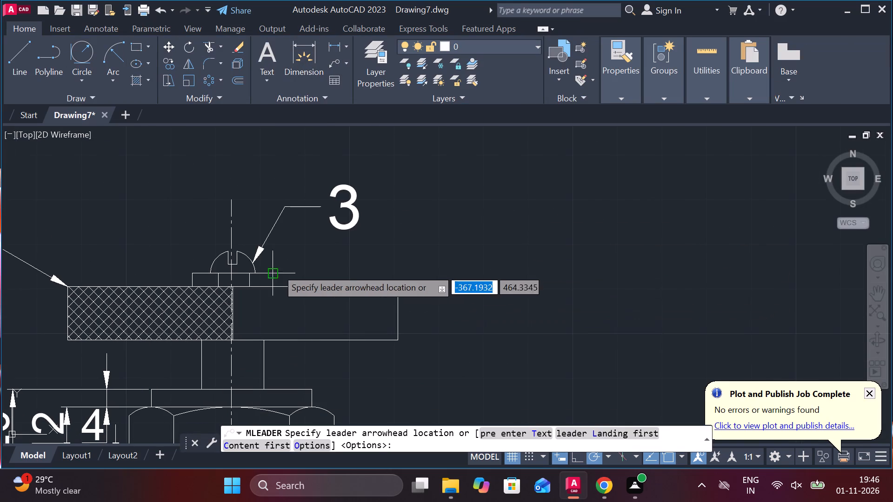
scroll(272, 272, up, 1)
click(274, 278)
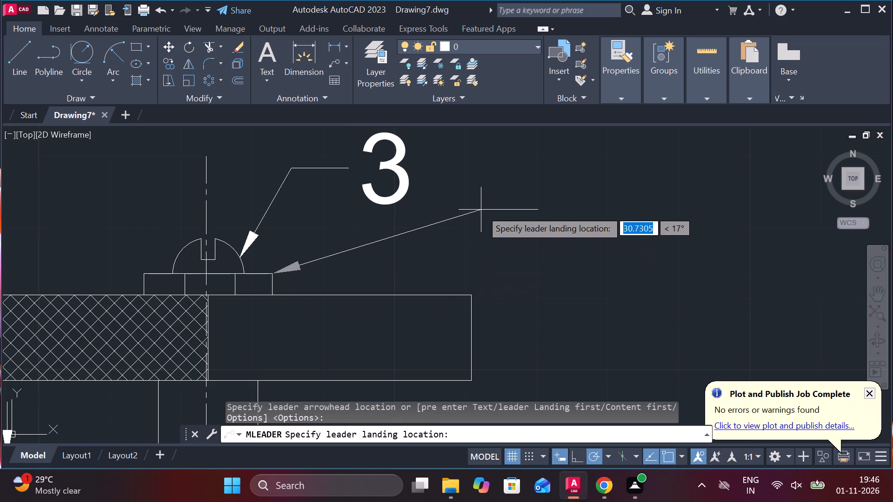
click(481, 210)
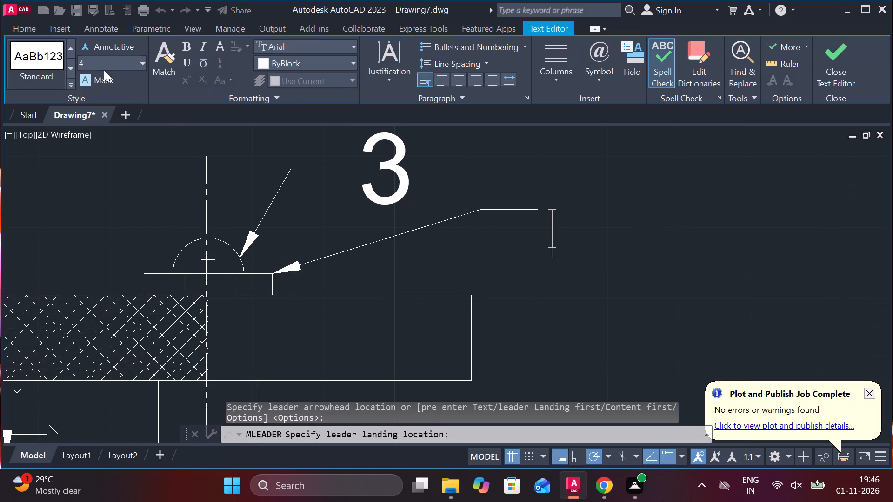
click(100, 68)
text(10)
key(Return)
key(4)
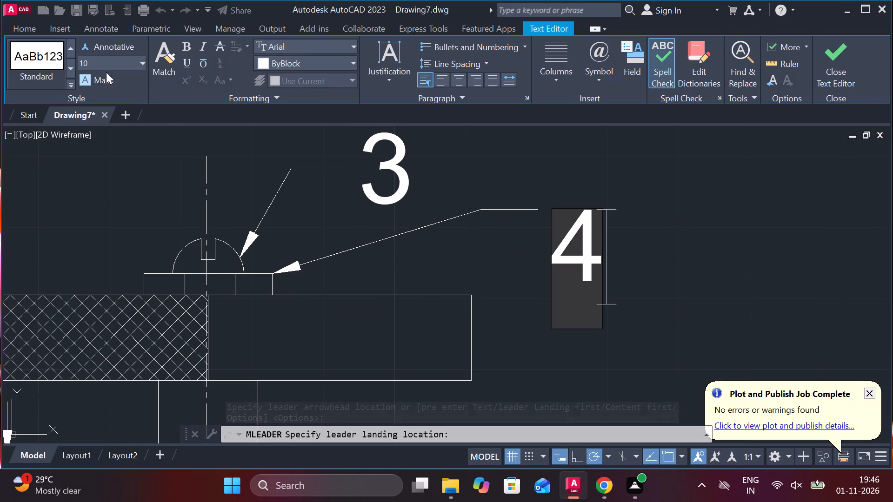
click(839, 69)
Add a multileader with text height 10 and number 5 pointing to the stem between the knurled wheel and the cap.
scroll(652, 268, down, 1)
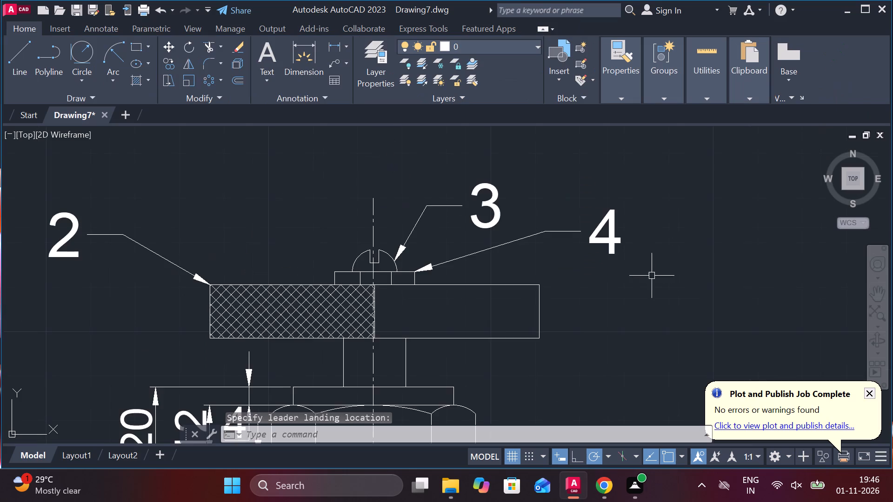
middle_drag(652, 283, 634, 248)
middle_drag(632, 281, 629, 253)
middle_drag(614, 282, 622, 273)
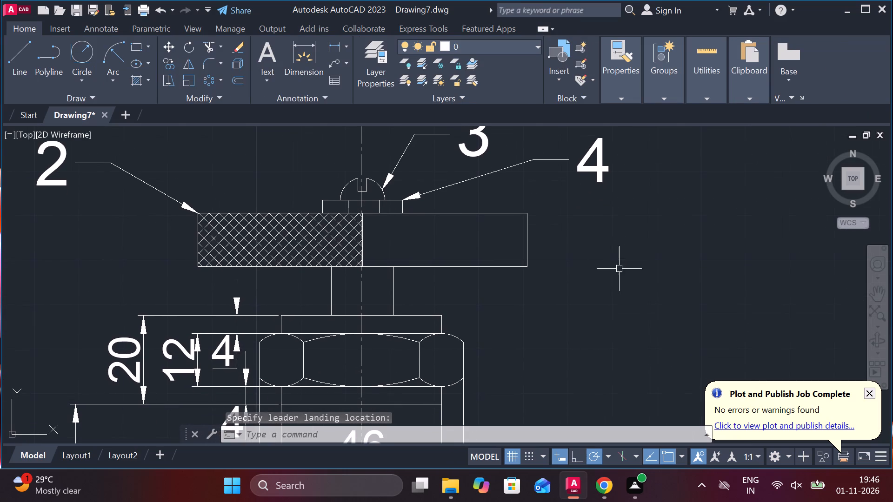
click(330, 60)
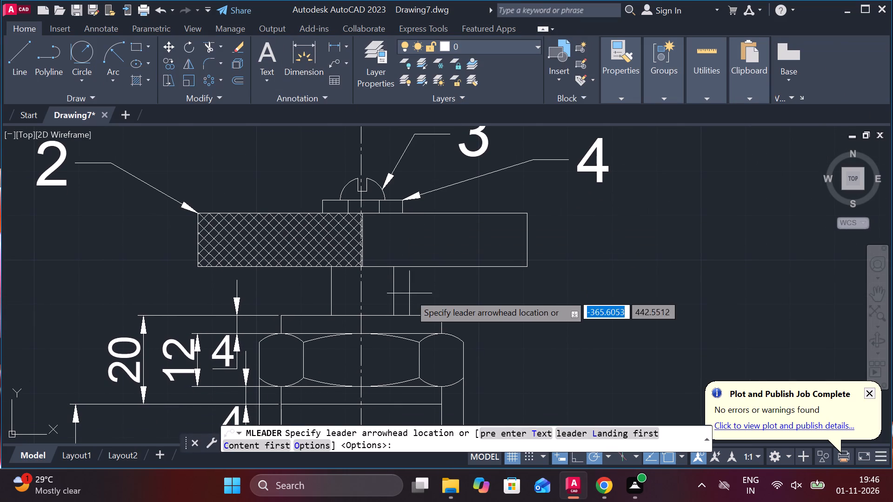
click(400, 297)
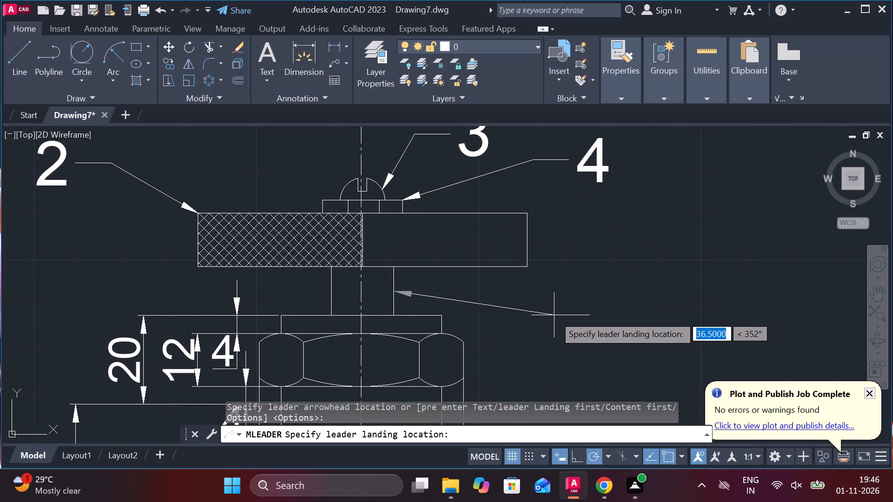
click(554, 315)
middle_drag(624, 318, 581, 263)
click(116, 62)
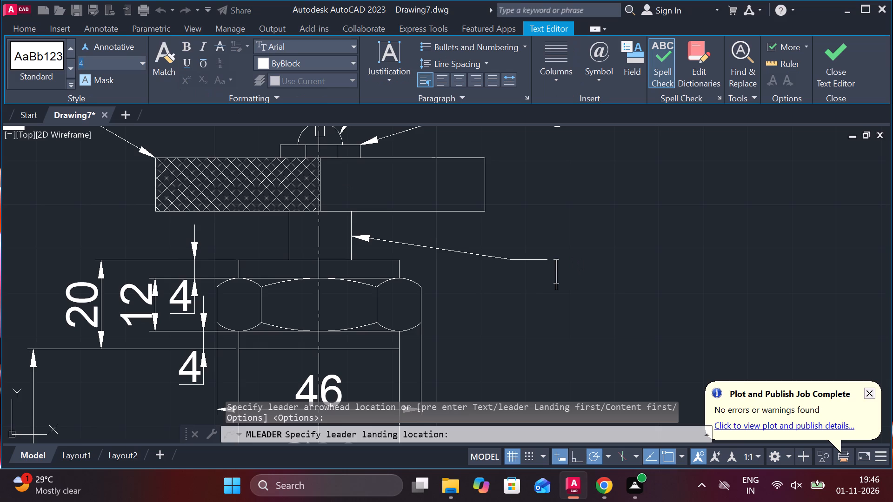
text(10)
key(Return)
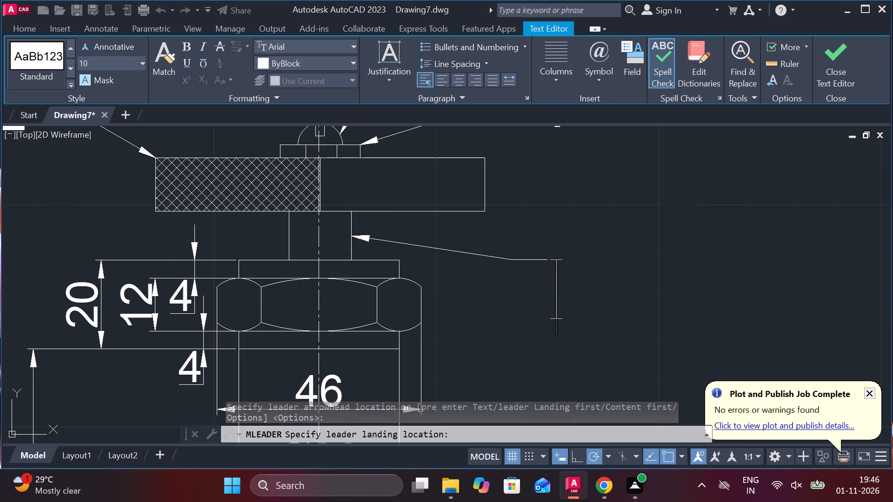
key(5)
click(833, 66)
Add a multileader with text height 10 and number 6 pointing to the side of the hexagonal nut in the front view.
middle_drag(670, 245, 651, 178)
click(333, 65)
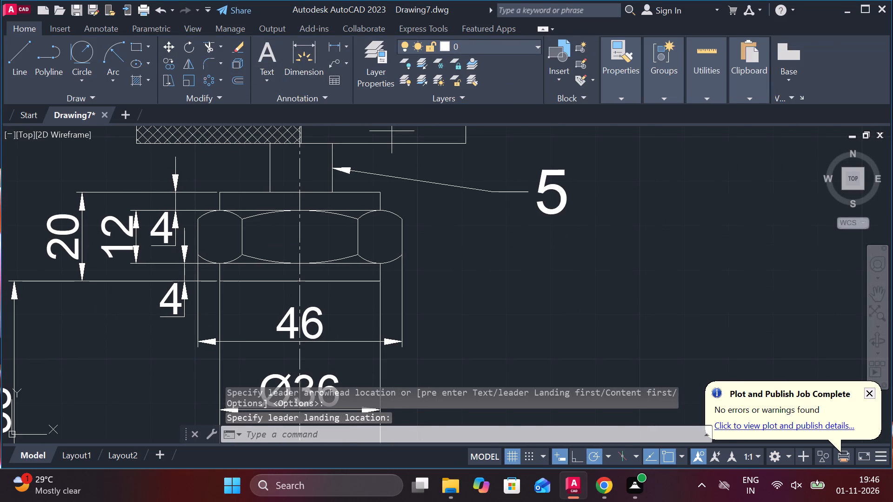
click(408, 243)
click(490, 282)
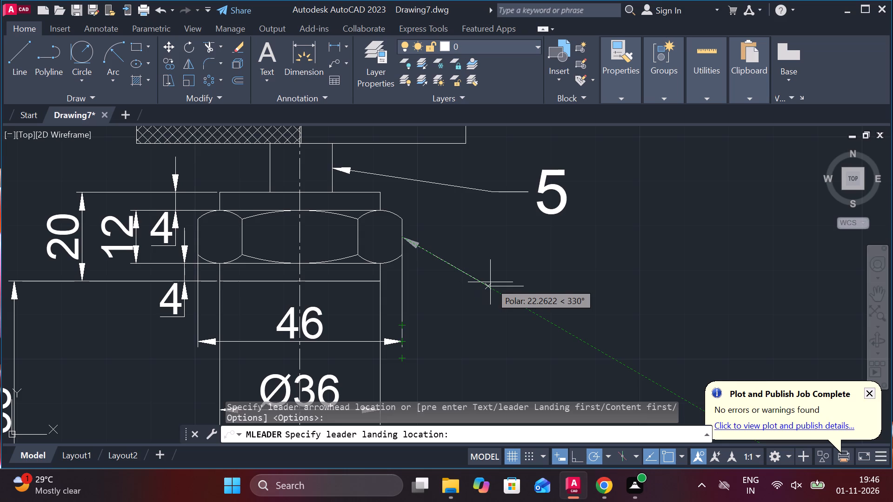
click(97, 59)
text(10)
key(Return)
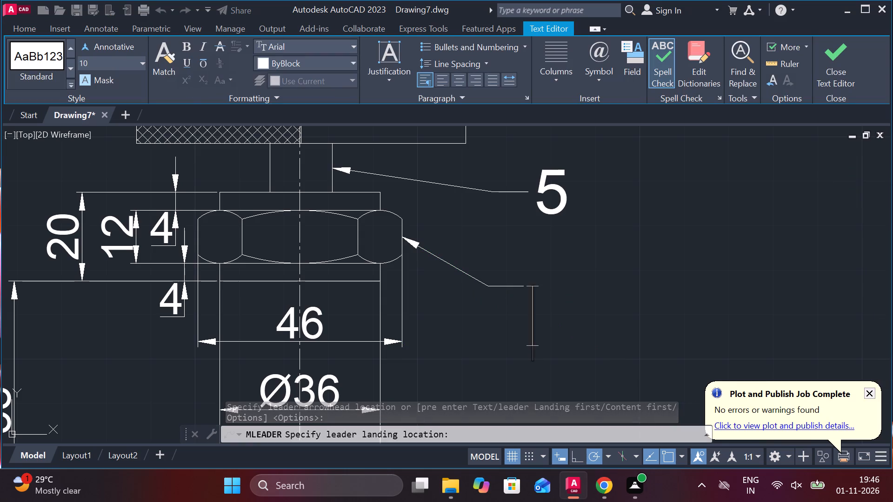
key(6)
click(833, 72)
Add a multileader with text height 10 and number 1 pointing to the body's left edge below the Ø36 dimension.
scroll(670, 249, down, 1)
middle_drag(666, 251, 598, 189)
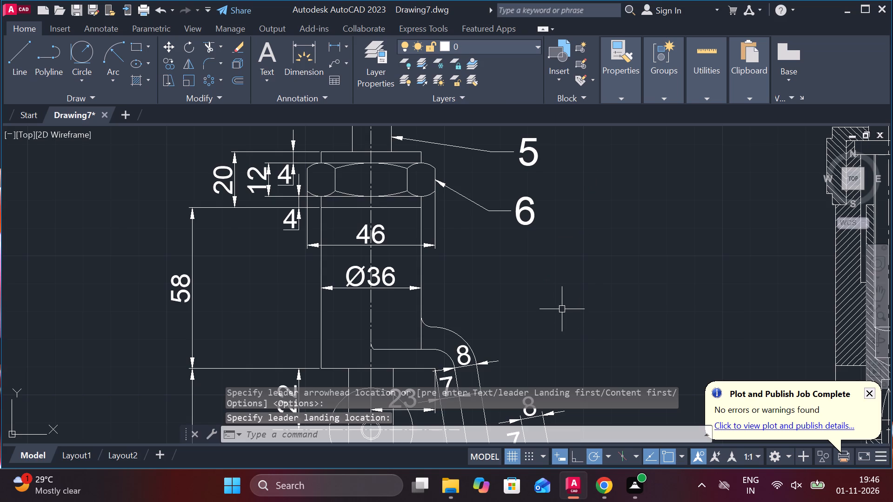
click(333, 60)
middle_drag(401, 217, 500, 125)
click(427, 237)
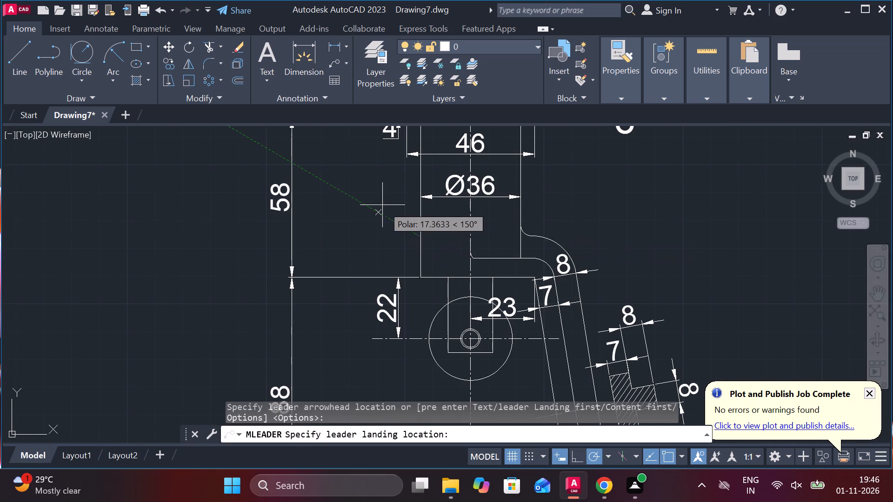
click(382, 205)
click(97, 61)
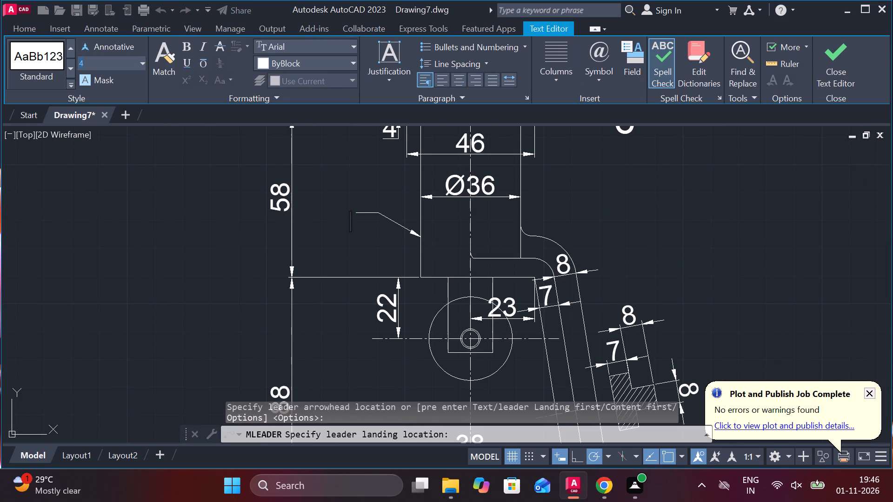
text(10)
key(Return)
key(1)
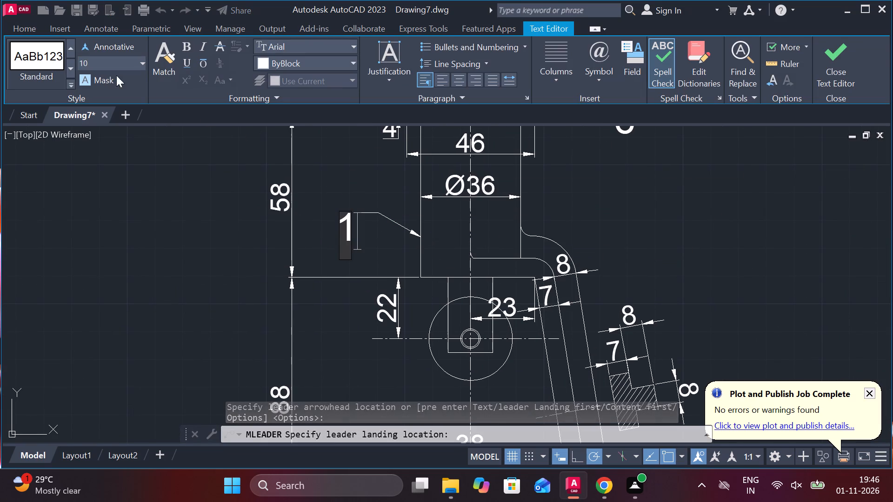
click(833, 62)
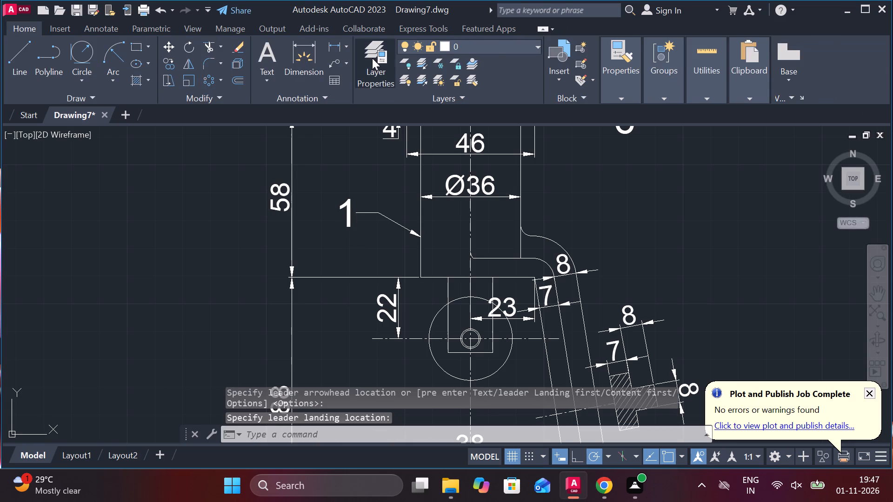
Add a multileader with text height 10 and number 7 pointing to the large circle of the wheel below the body.
click(340, 63)
middle_drag(574, 123, 571, 124)
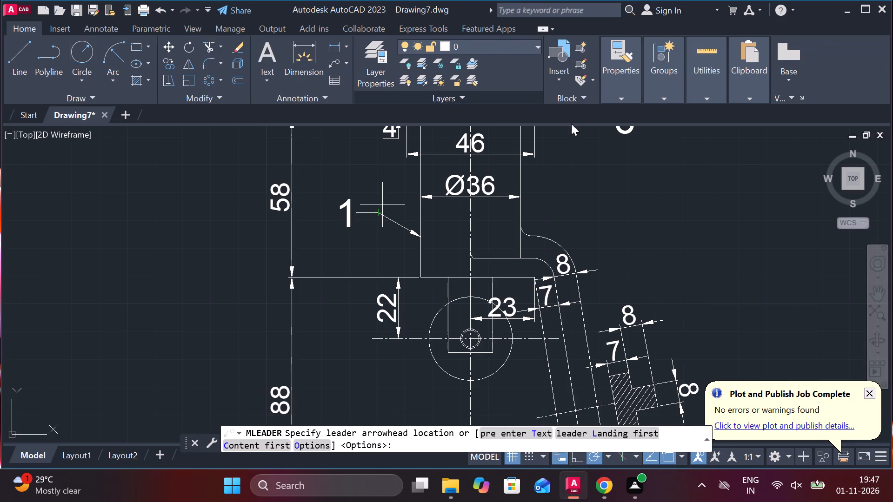
middle_drag(571, 124, 502, 91)
middle_drag(553, 162, 461, 132)
middle_drag(569, 226, 559, 215)
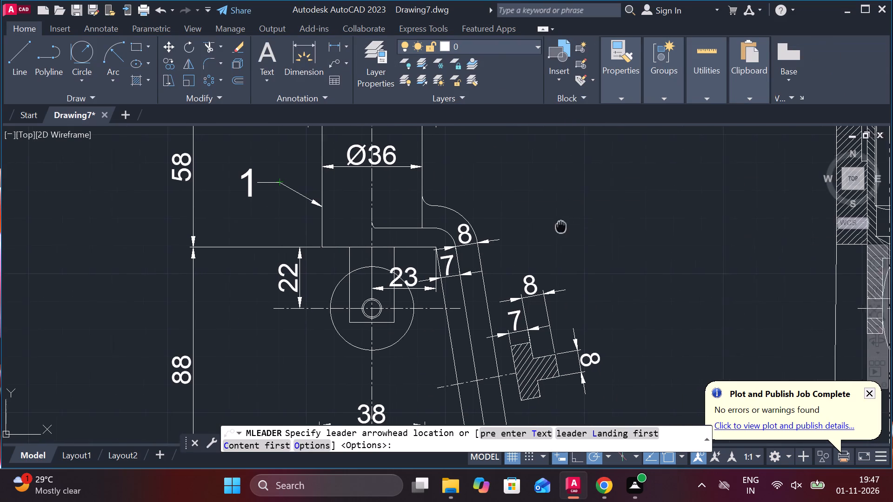
middle_drag(559, 215, 559, 212)
click(409, 306)
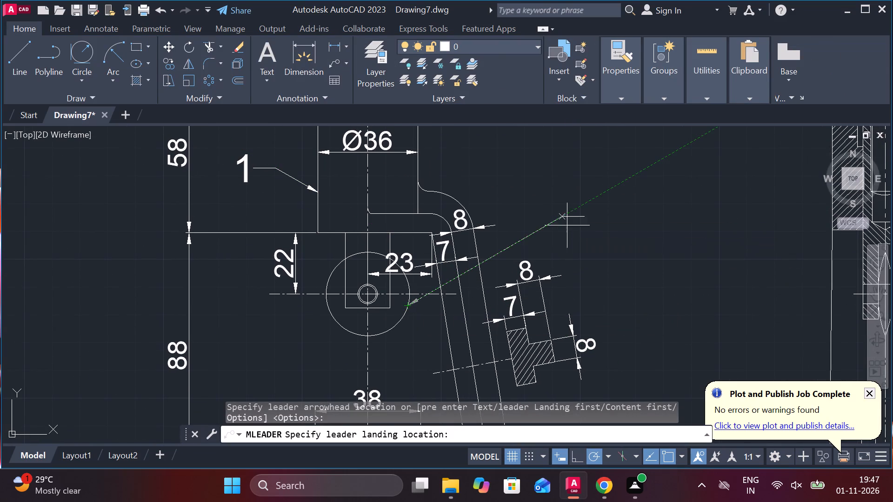
click(560, 209)
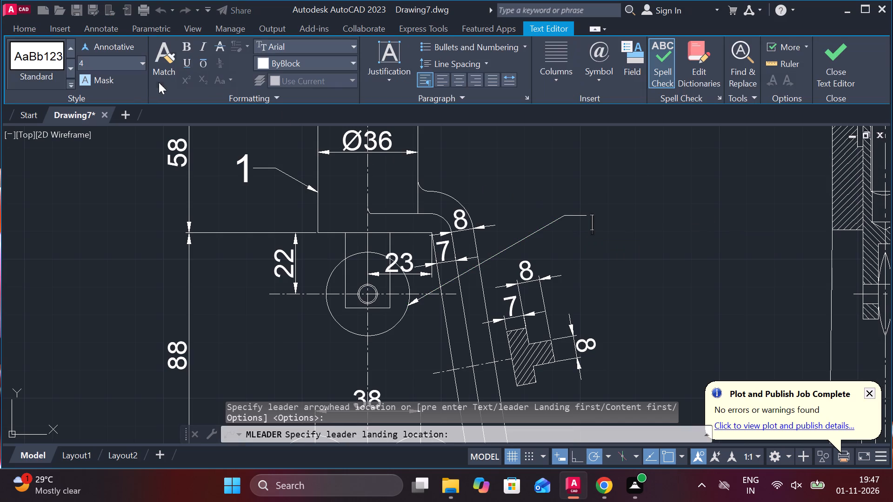
click(93, 66)
text(10)
key(Return)
key(7)
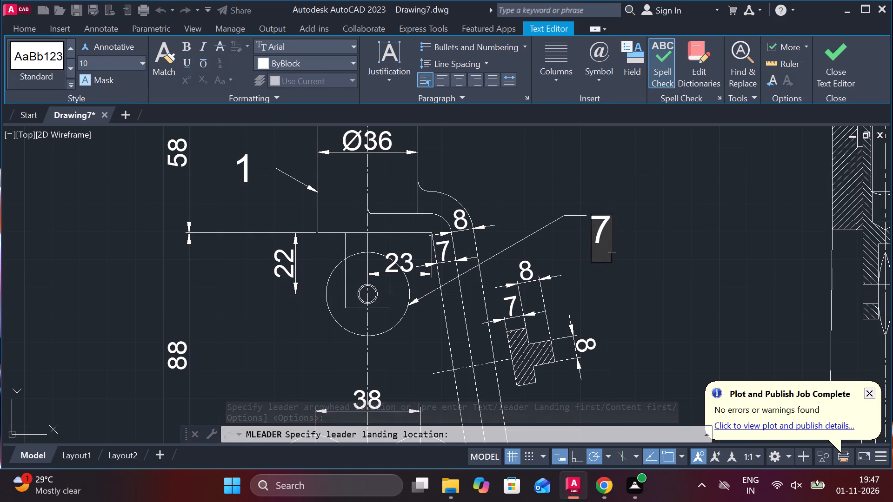
click(848, 57)
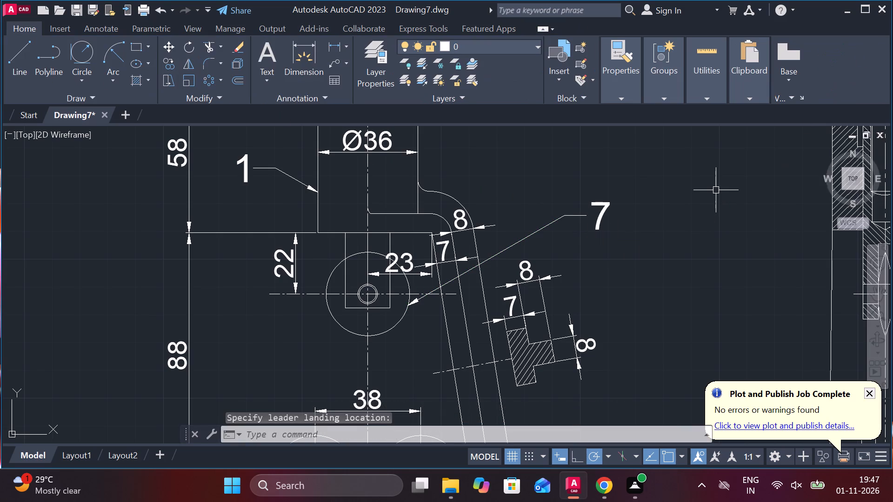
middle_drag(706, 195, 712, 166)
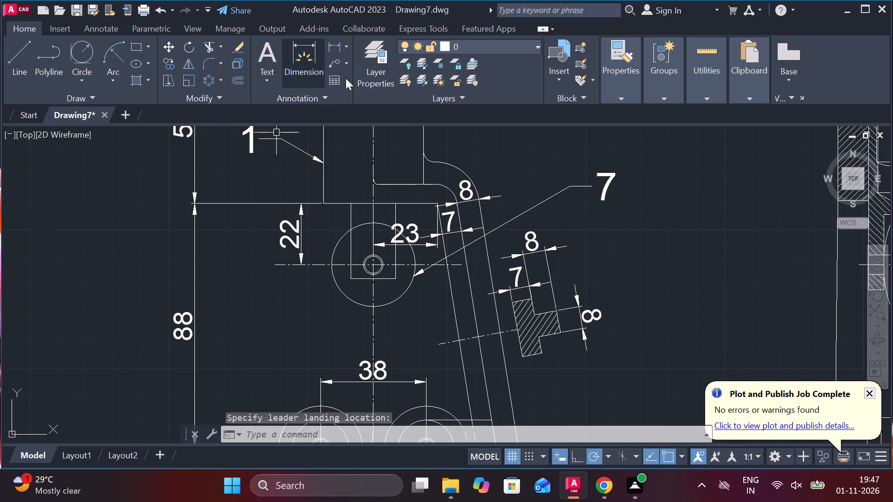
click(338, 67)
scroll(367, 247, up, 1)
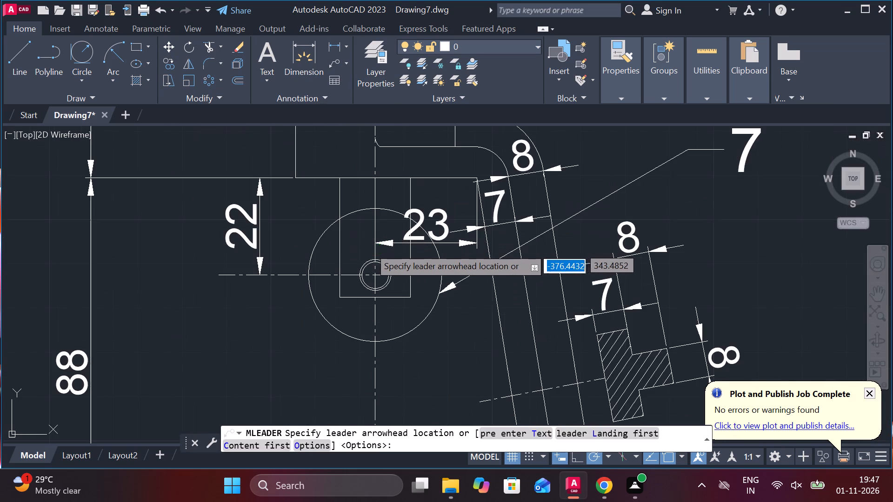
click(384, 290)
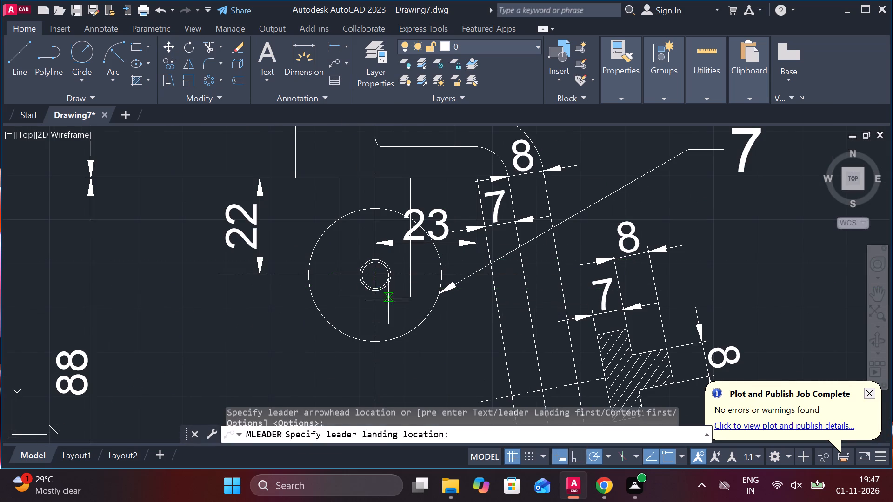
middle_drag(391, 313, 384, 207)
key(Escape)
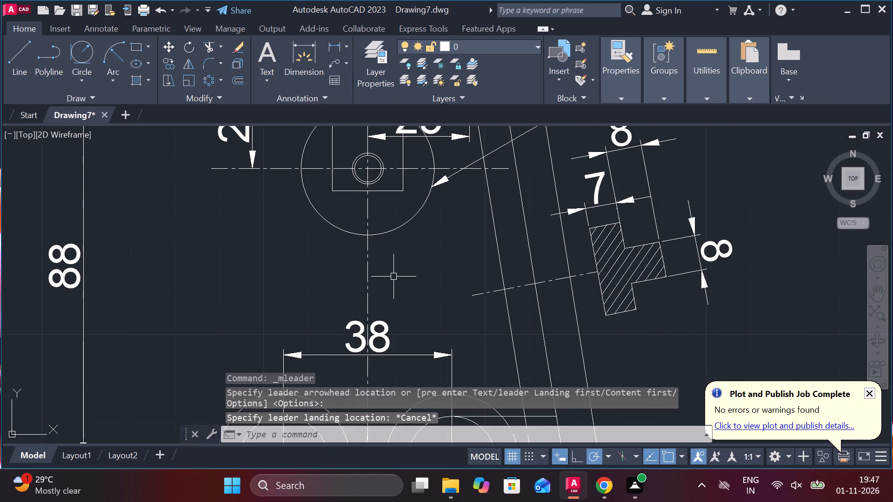
Add a multileader with text height 10 and number 8 pointing to the small concentric circles at the wheel's centre.
key(space)
click(352, 179)
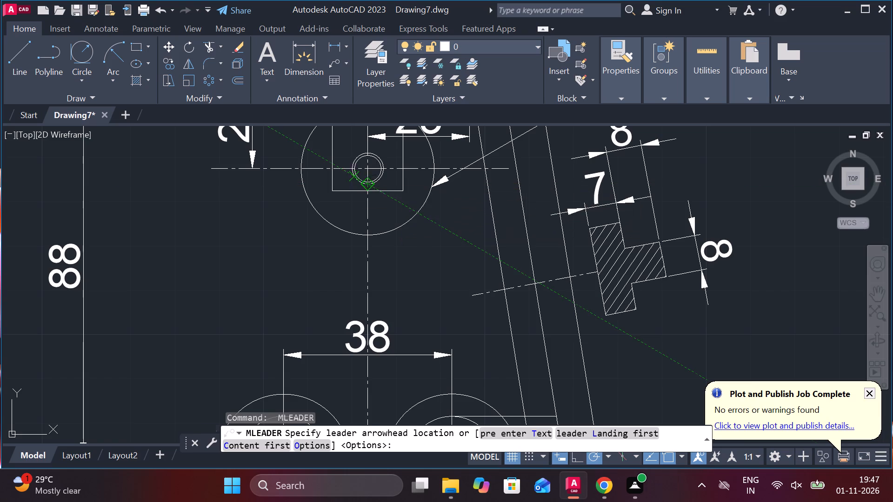
click(289, 265)
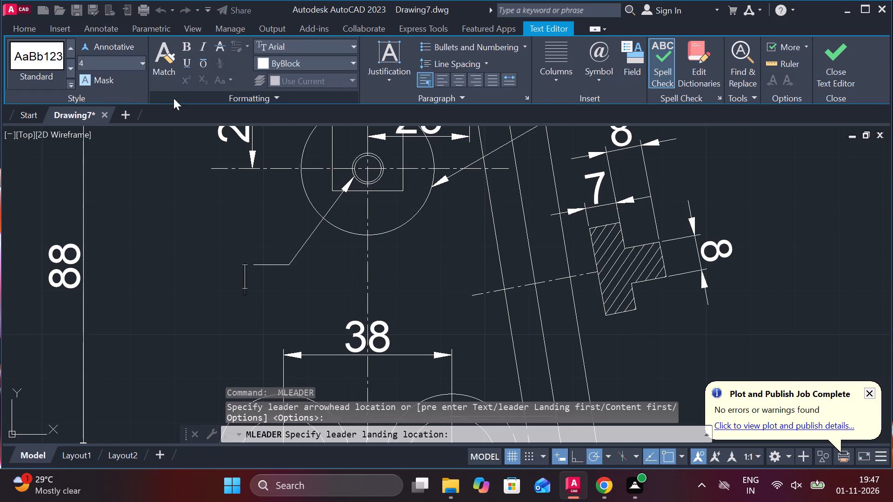
click(109, 62)
text(10)
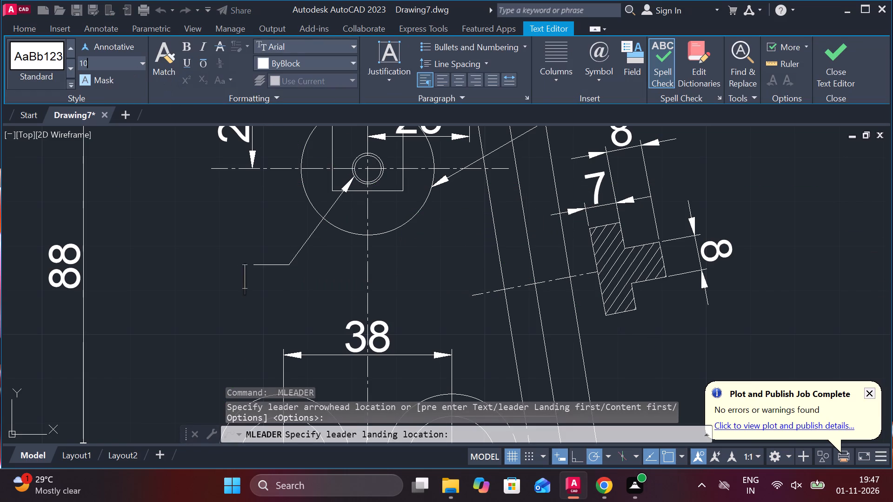
key(Return)
key(8)
click(826, 61)
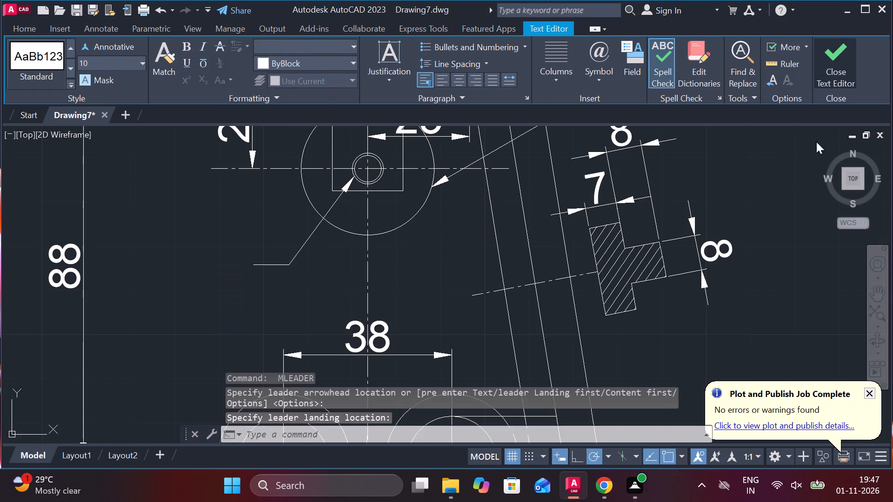
Draw a slanted line from the small circles' centre to the inner circle and stretch its centre end to the opposite side.
scroll(419, 153, up, 2)
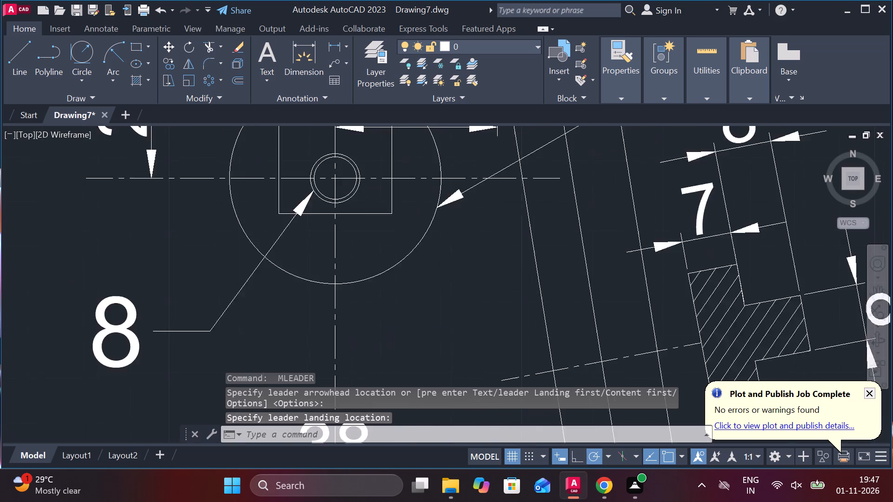
middle_drag(442, 163, 469, 176)
key(l)
key(Return)
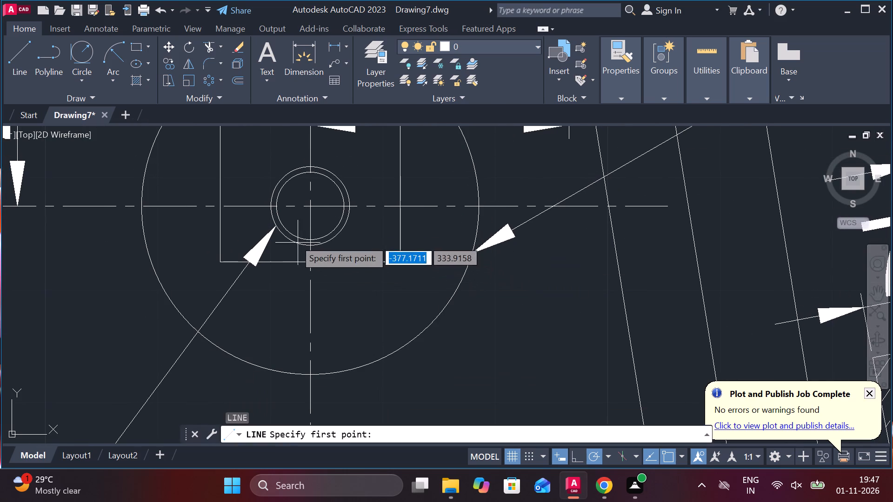
click(309, 206)
click(335, 188)
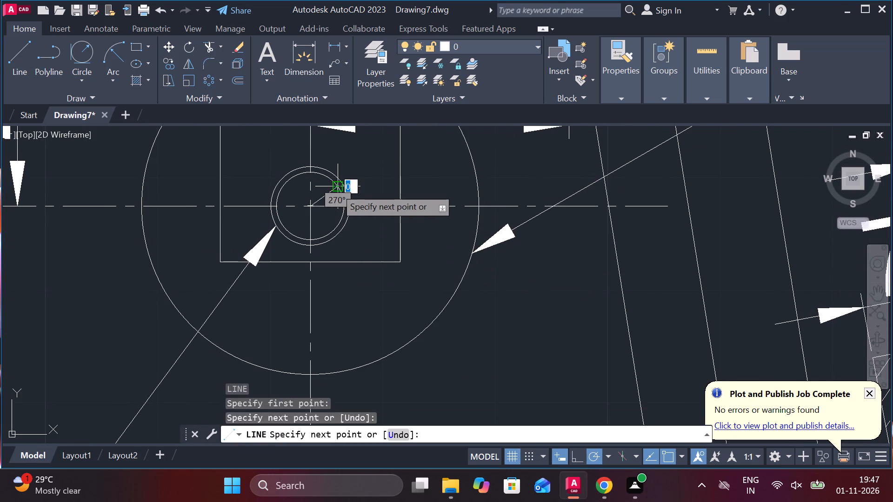
key(Escape)
click(318, 199)
click(310, 208)
click(284, 226)
key(Escape)
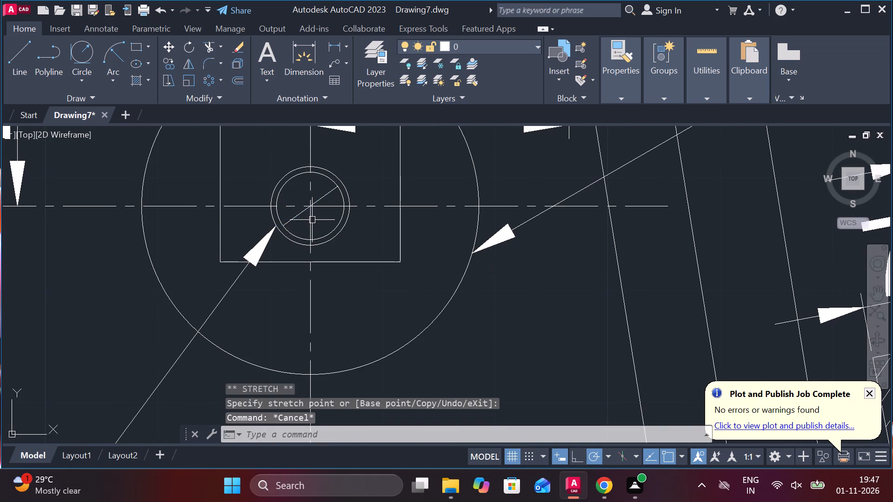
Offset the slanted line by 0.5 to each side to form a screw slot.
click(298, 218)
key(o)
key(Return)
key(Return)
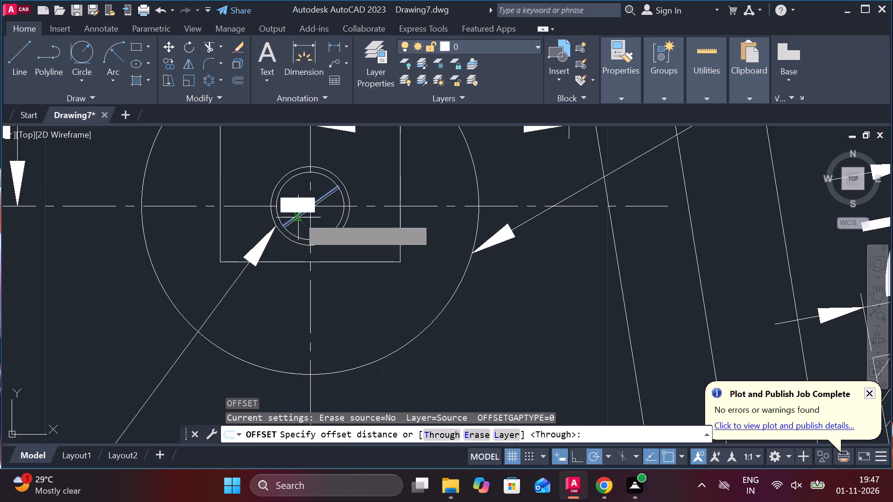
text(.5)
key(space)
click(292, 219)
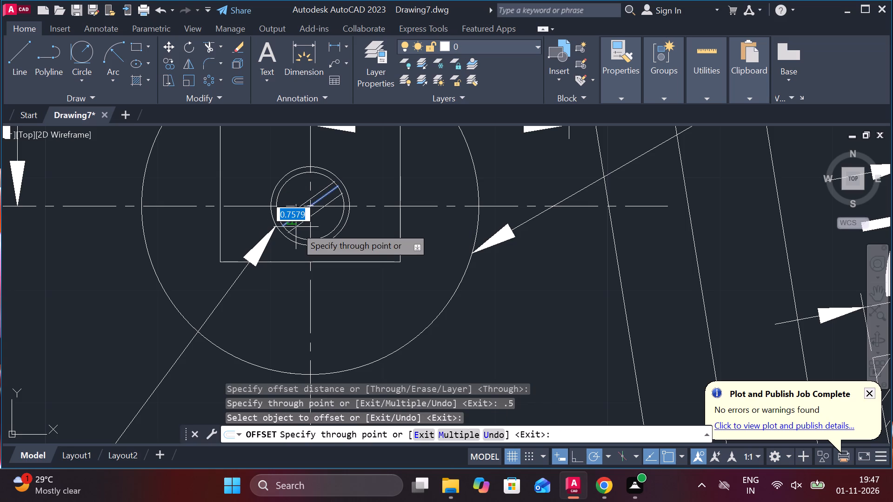
text(.5)
key(Return)
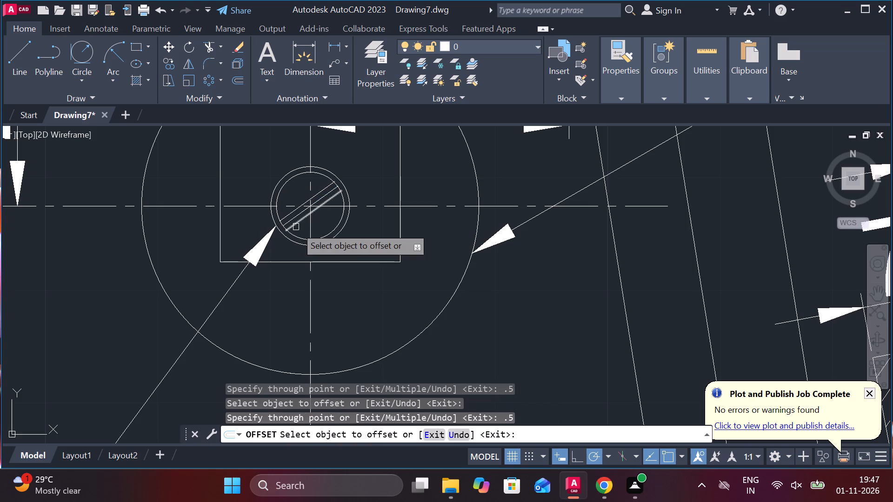
key(Escape)
Erase the middle slanted line between the two offset slot lines.
click(302, 210)
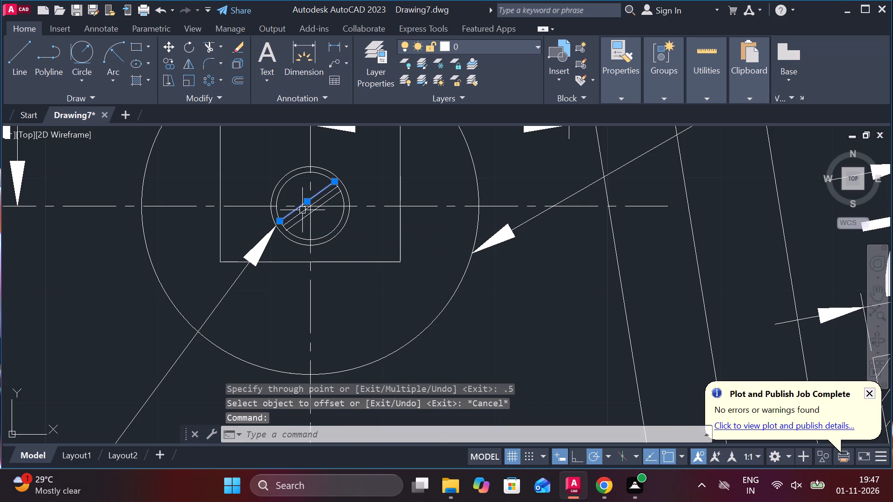
scroll(302, 210, up, 2)
key(Escape)
click(295, 215)
text(E)
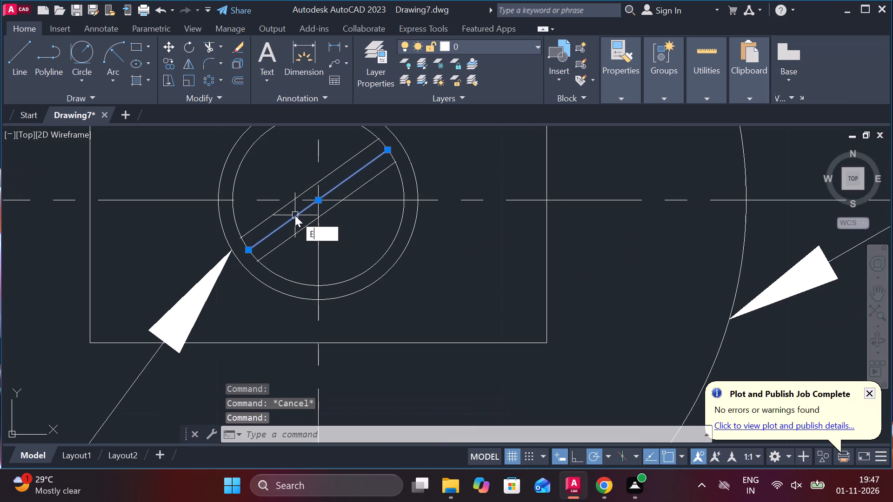
key(space)
Trim both ends of the two slot lines at the inner small circle of part 8.
scroll(271, 230, up, 3)
text(TR)
key(space)
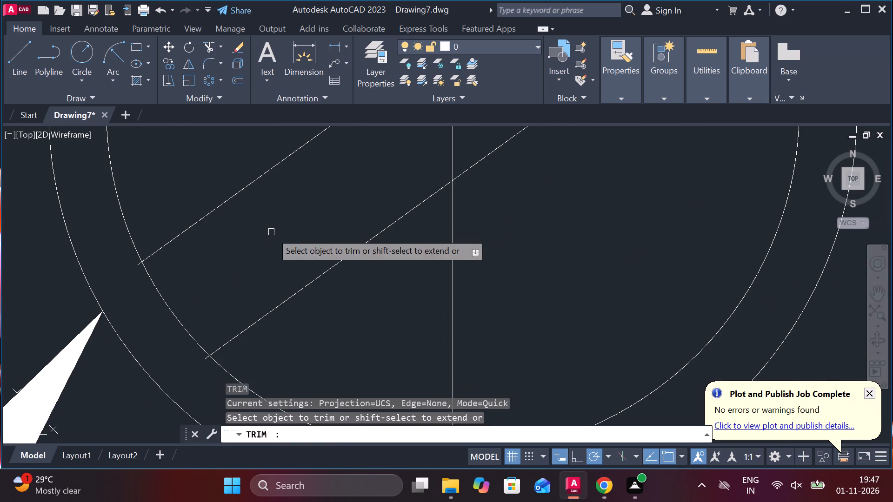
click(138, 265)
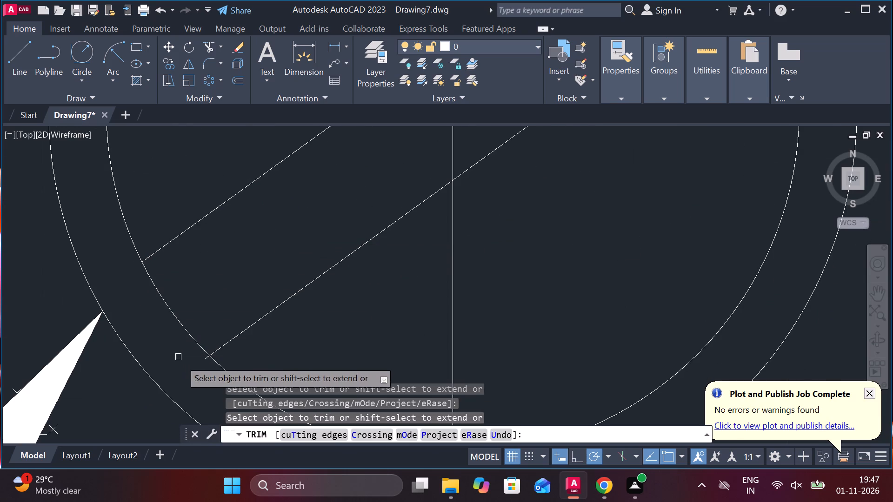
click(206, 360)
scroll(240, 312, down, 3)
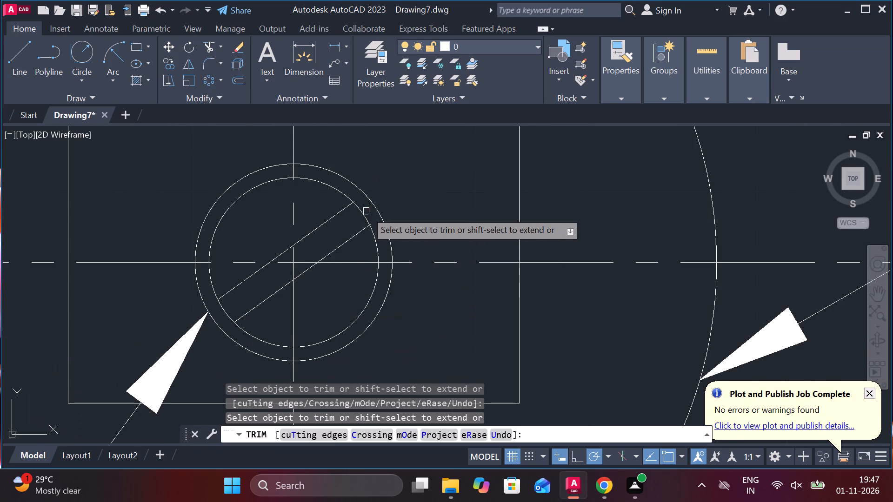
scroll(366, 203, up, 4)
click(275, 198)
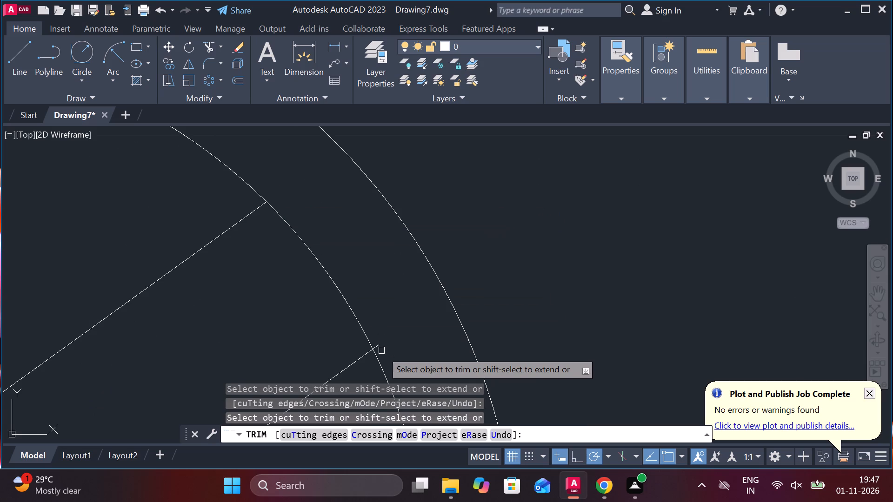
click(379, 350)
scroll(447, 304, down, 4)
scroll(506, 262, down, 2)
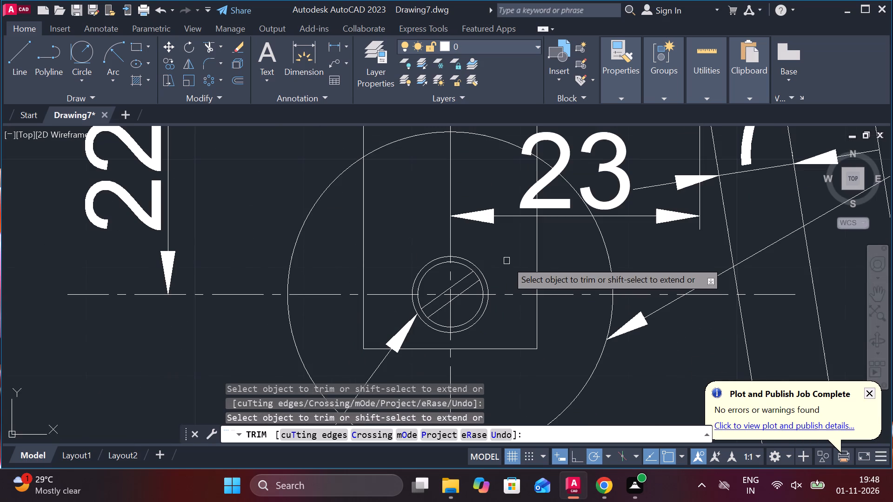
key(Escape)
Add a multileader with text height 10 and number 13 pointing inside the rectangular block around the wheel's centre.
scroll(466, 267, down, 1)
middle_drag(466, 267, 477, 245)
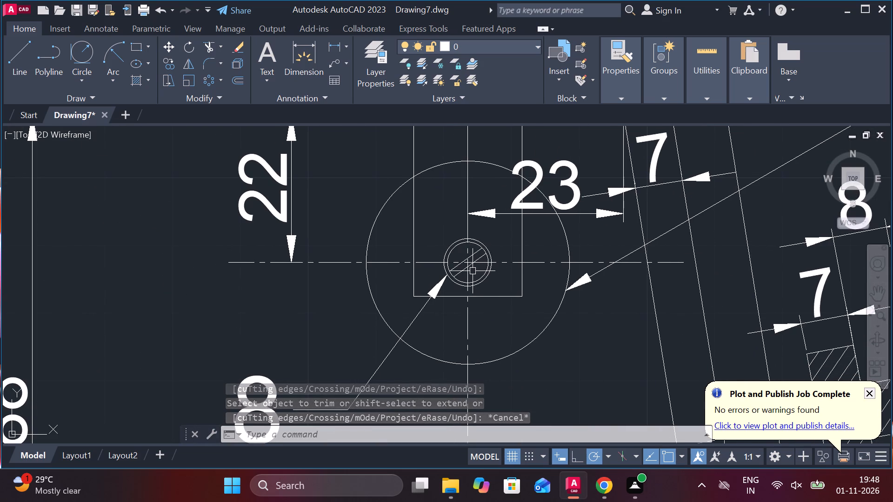
click(331, 66)
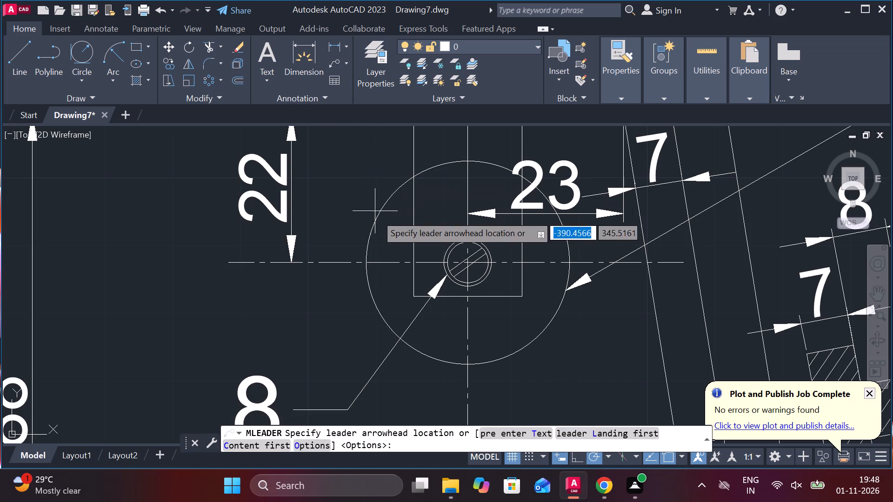
click(424, 242)
click(206, 314)
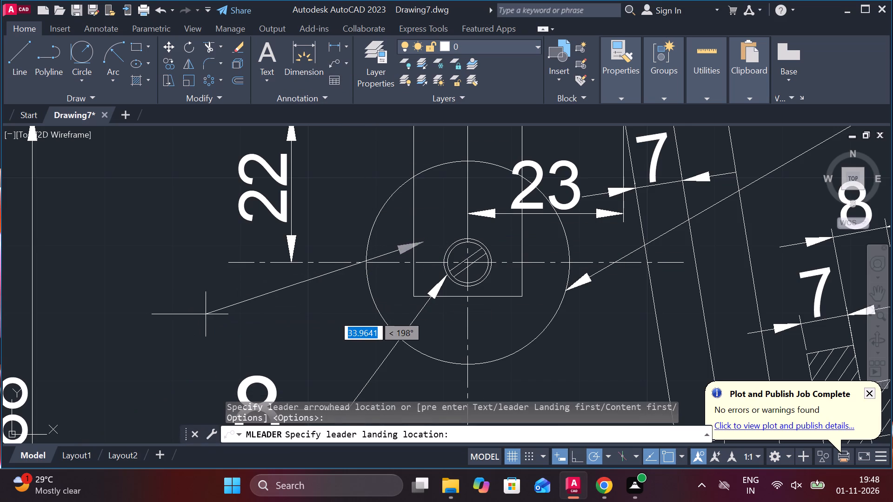
middle_drag(224, 312, 285, 246)
click(88, 60)
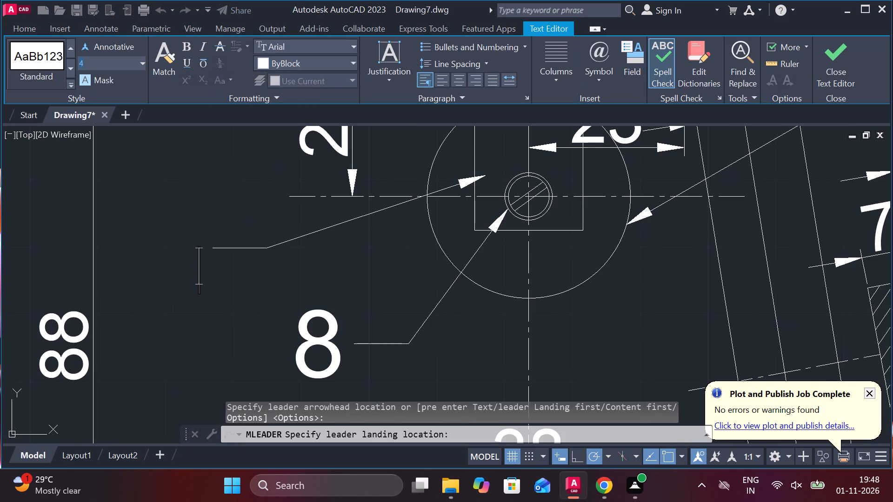
text(10)
key(Return)
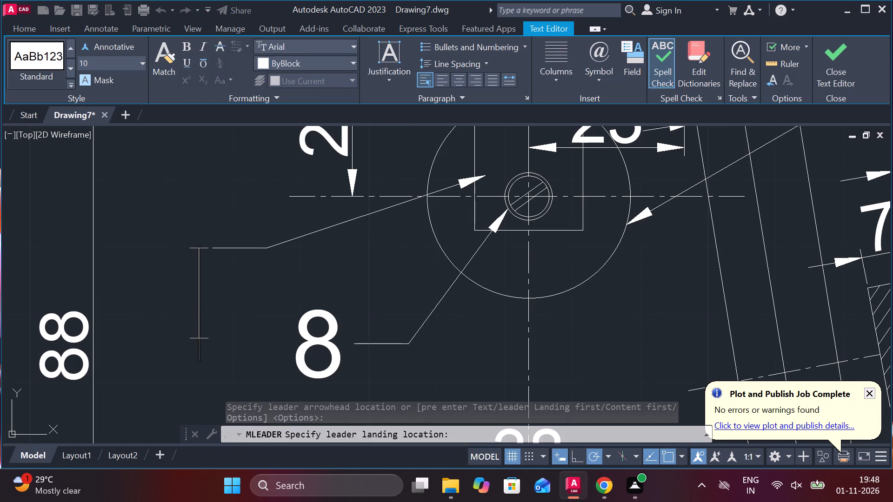
text(13)
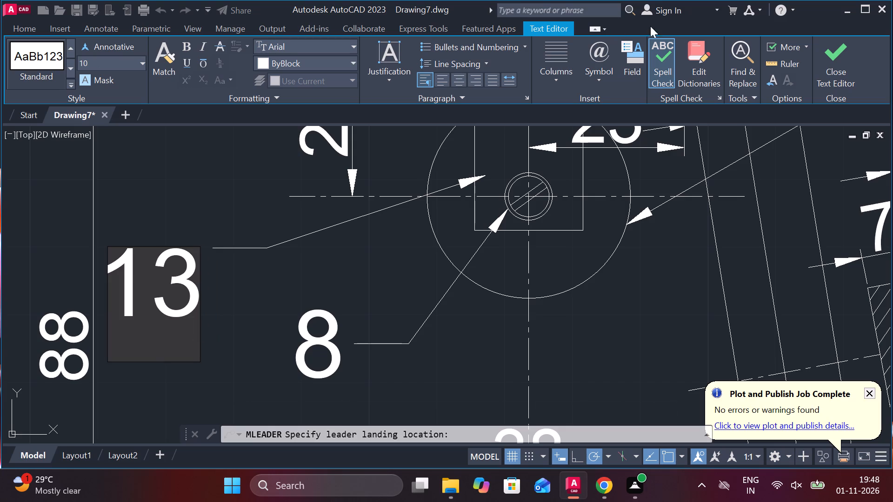
click(820, 70)
Add a multileader with text height 10 and number 9 pointing to the right-hand lower roller, landing beyond the sloped side lines.
scroll(493, 251, down, 2)
middle_drag(496, 257, 480, 251)
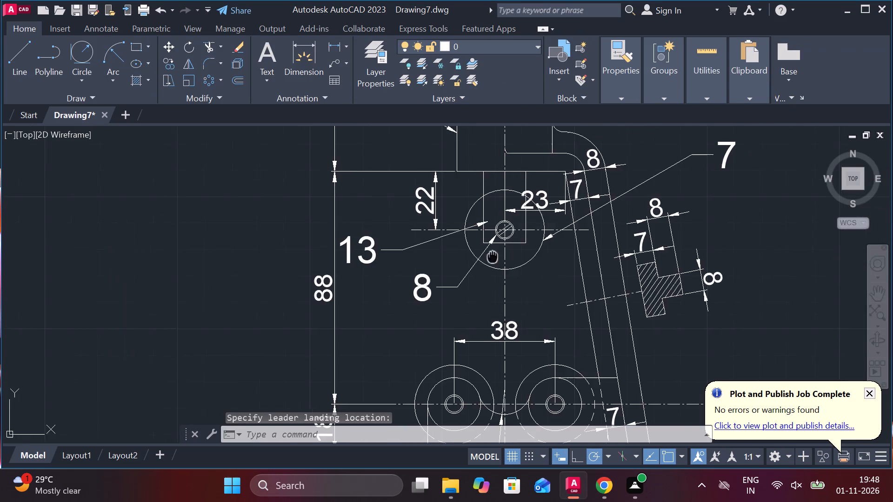
middle_drag(480, 251, 450, 192)
middle_drag(464, 204, 427, 163)
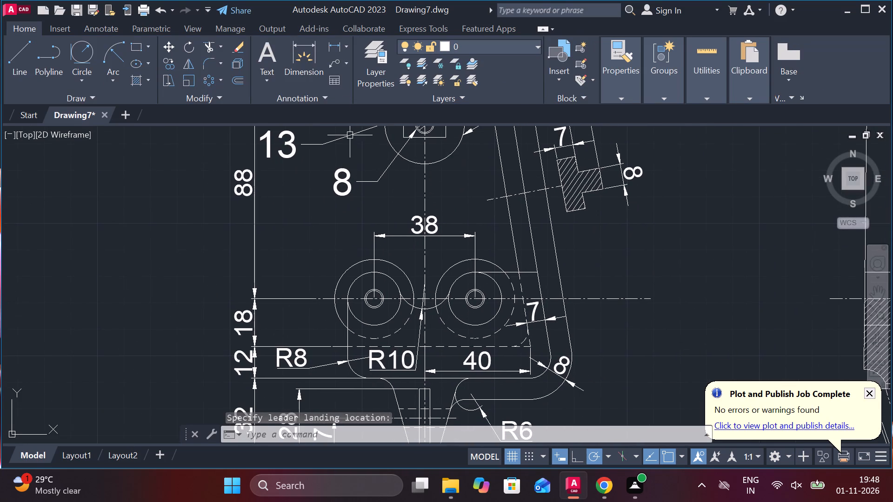
click(328, 63)
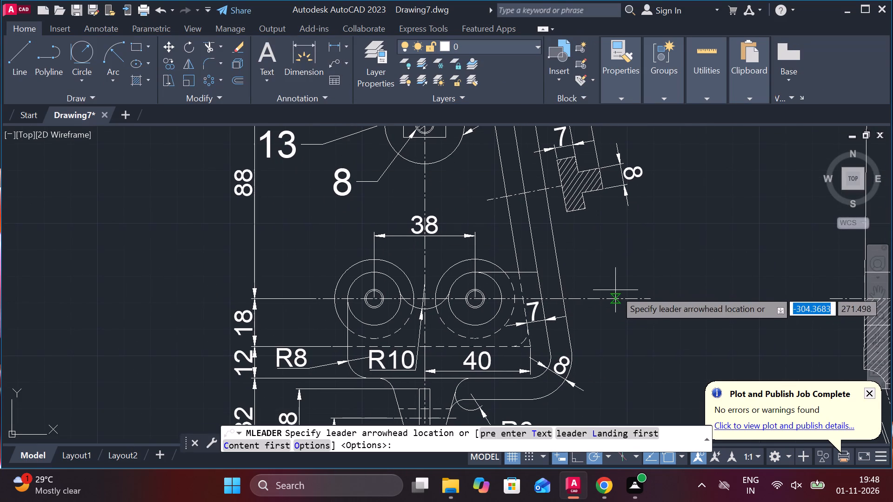
scroll(518, 260, up, 2)
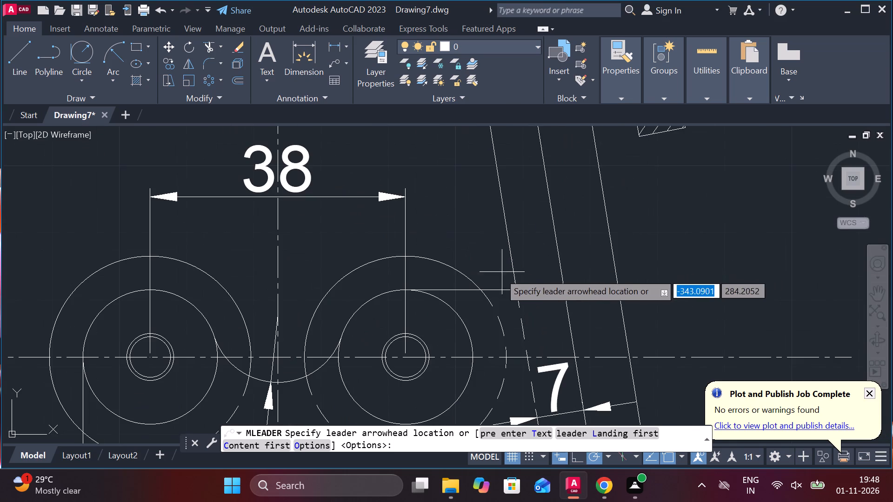
click(450, 282)
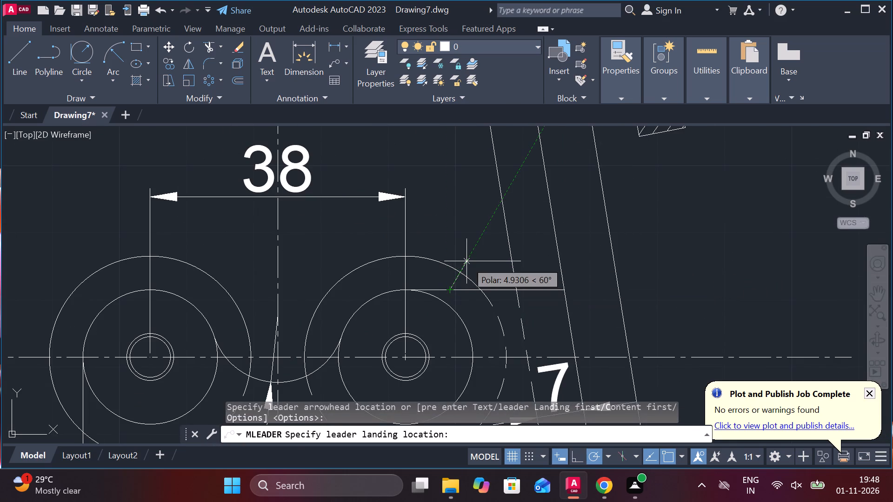
click(634, 215)
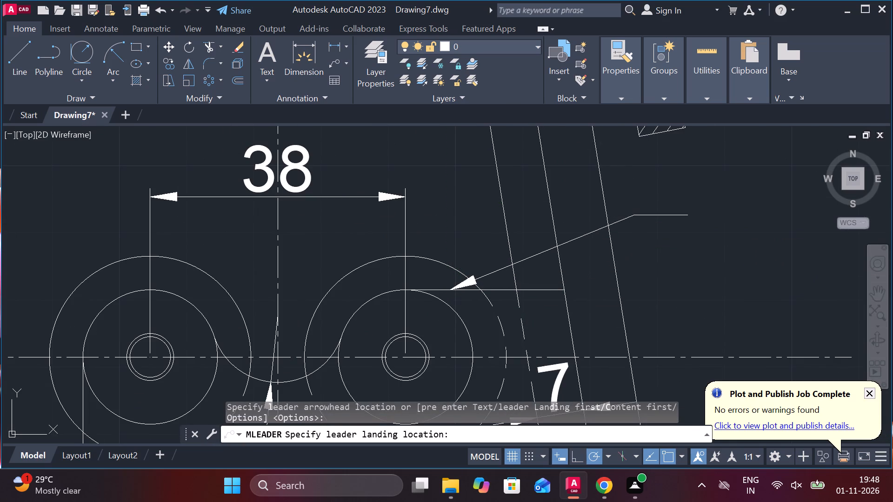
click(109, 66)
text(10)
key(Return)
key(9)
click(812, 63)
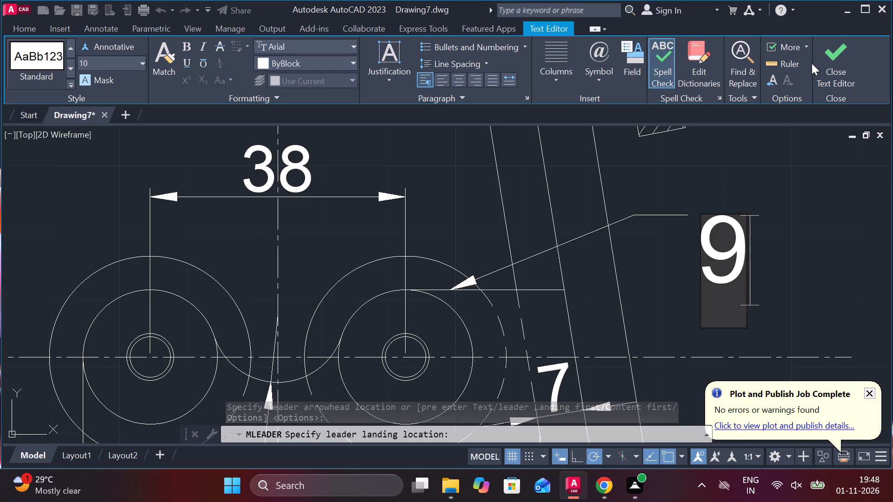
click(823, 59)
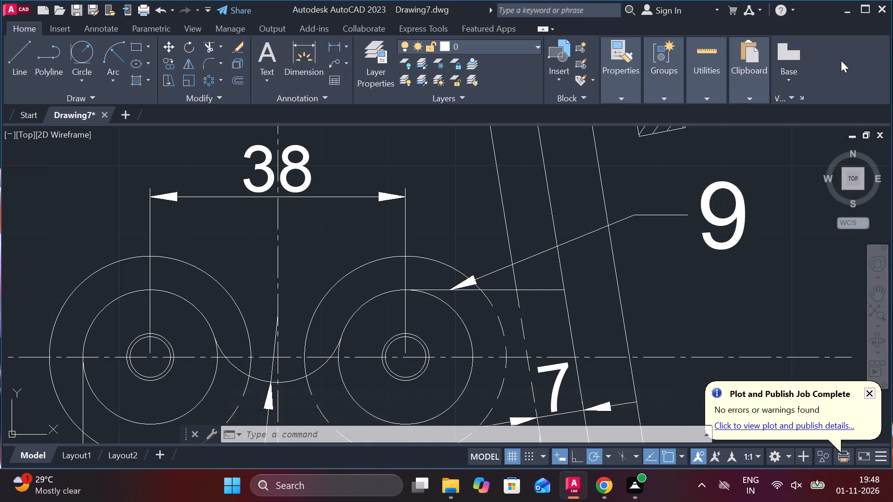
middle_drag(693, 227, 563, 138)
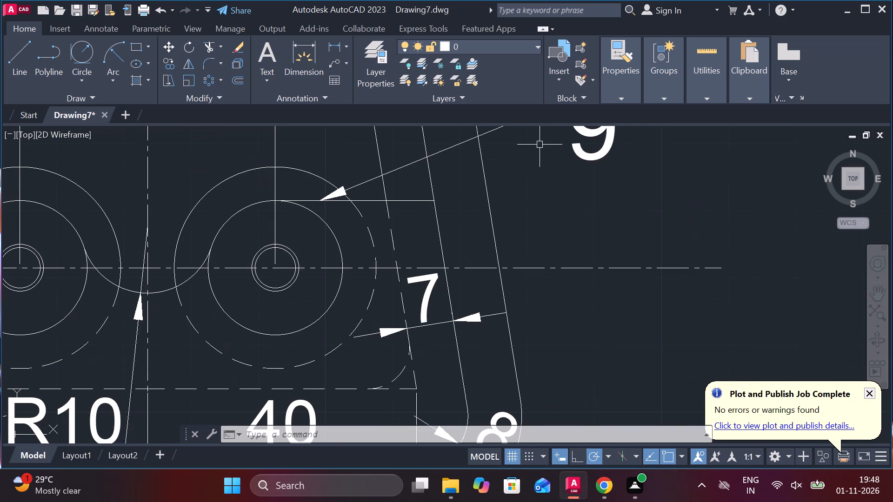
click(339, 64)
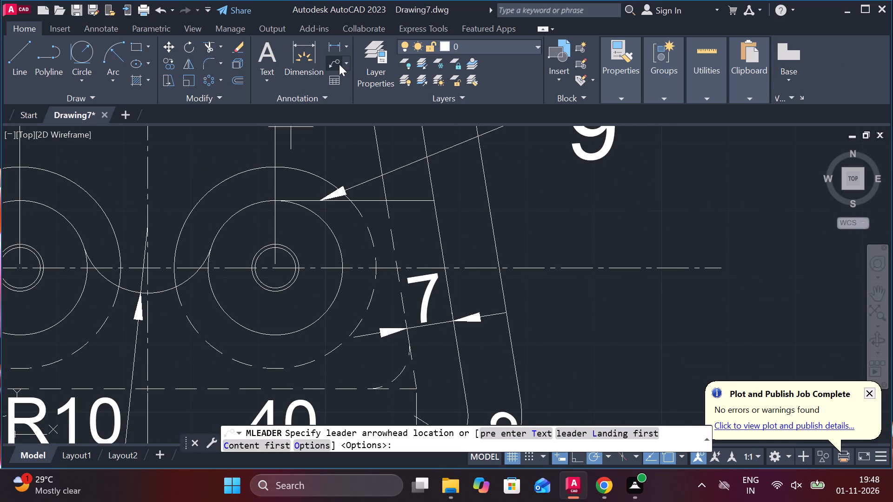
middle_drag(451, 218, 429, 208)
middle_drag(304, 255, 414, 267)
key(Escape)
Draw a slanted line from the right-hand roller's centre to its innermost circle and stretch the centre end to the opposite side.
key(l)
key(Return)
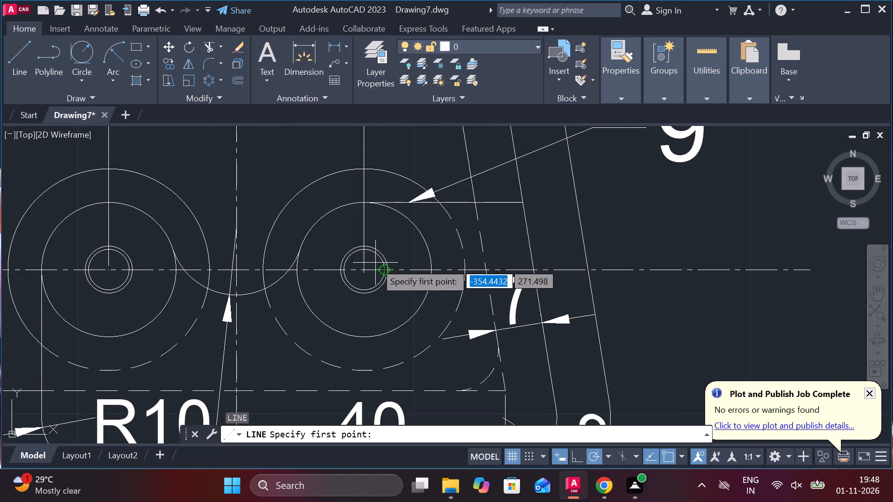
click(359, 271)
scroll(378, 250, up, 2)
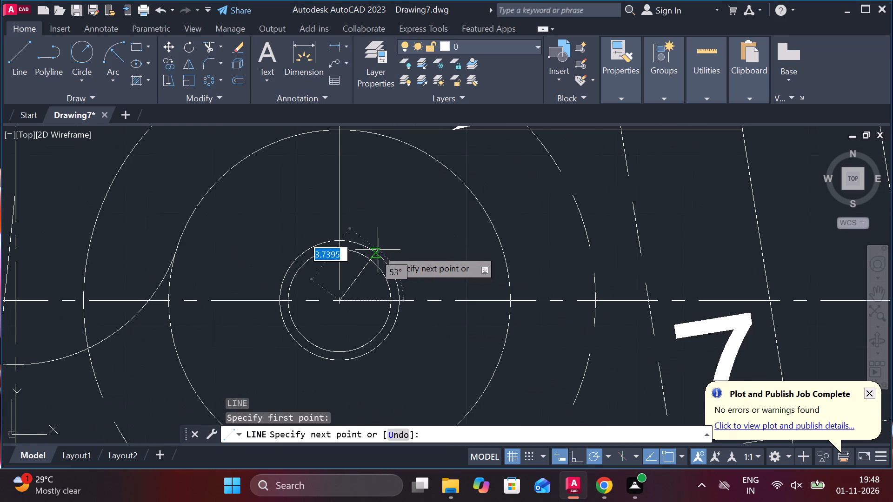
click(375, 268)
key(Escape)
click(356, 285)
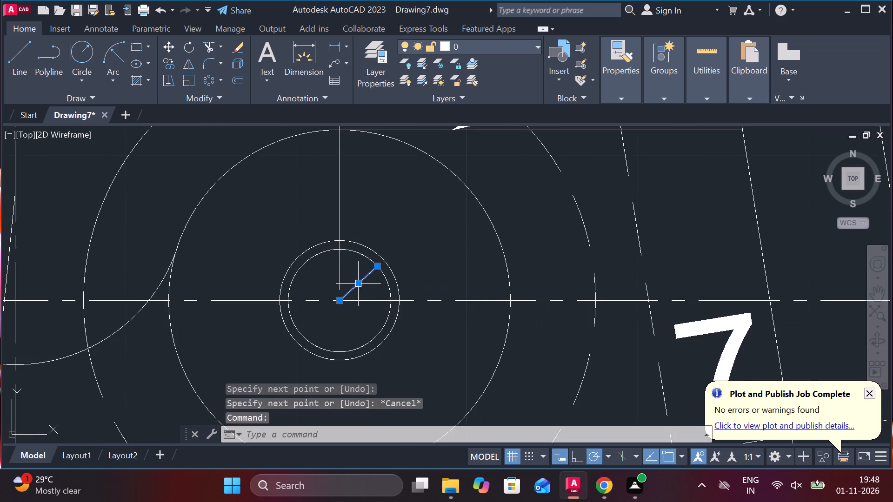
click(339, 302)
click(305, 331)
key(Escape)
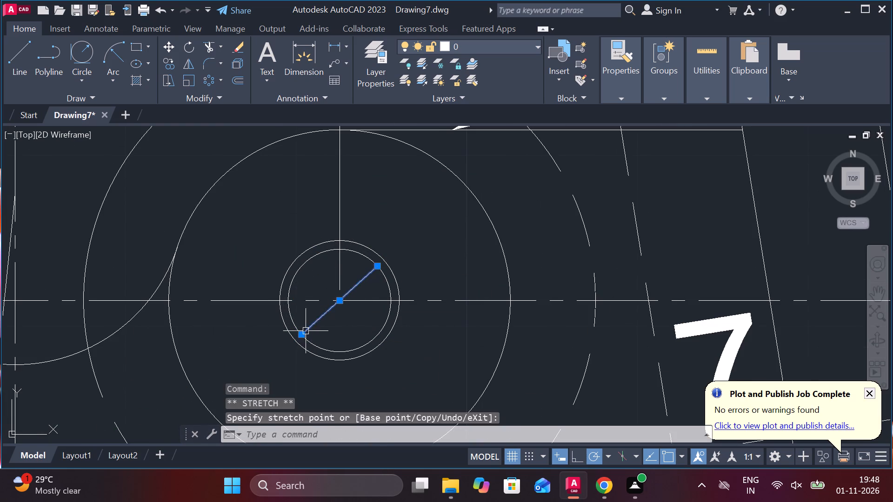
Offset the right-hand roller's slanted line by 0.5 to each side to form a screw slot.
click(316, 318)
key(o)
key(Return)
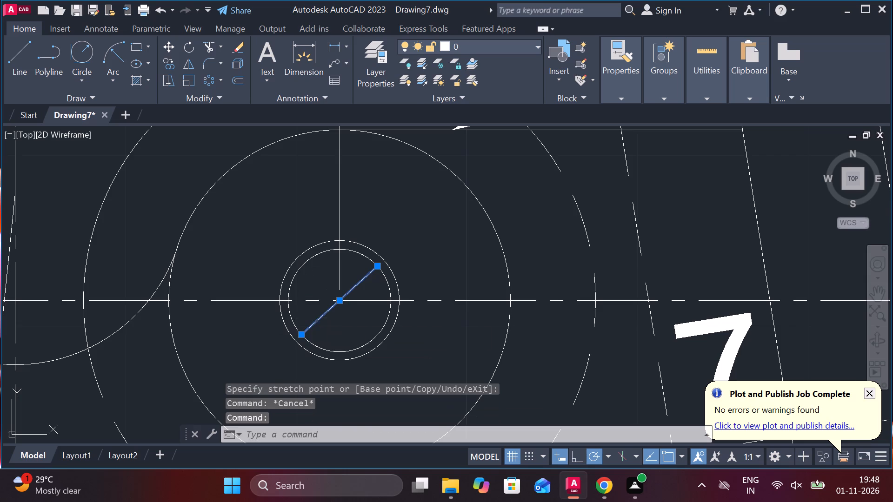
key(Return)
text(.5)
key(space)
click(317, 320)
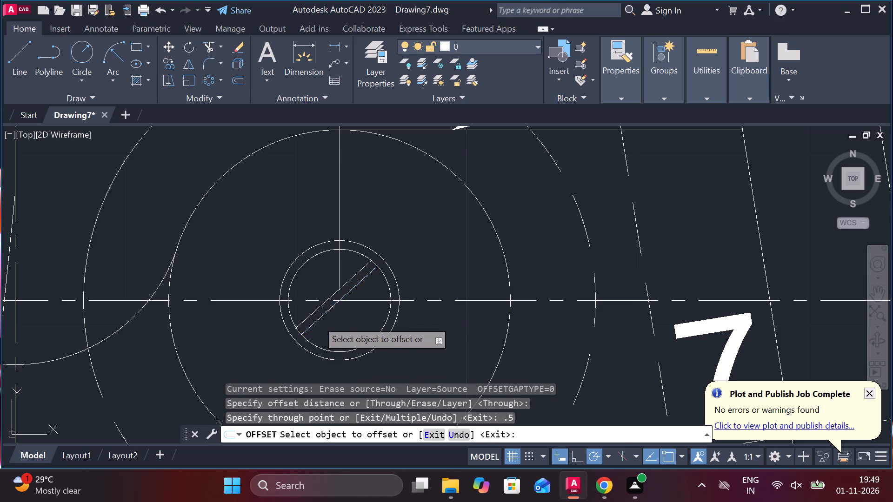
text(.6)
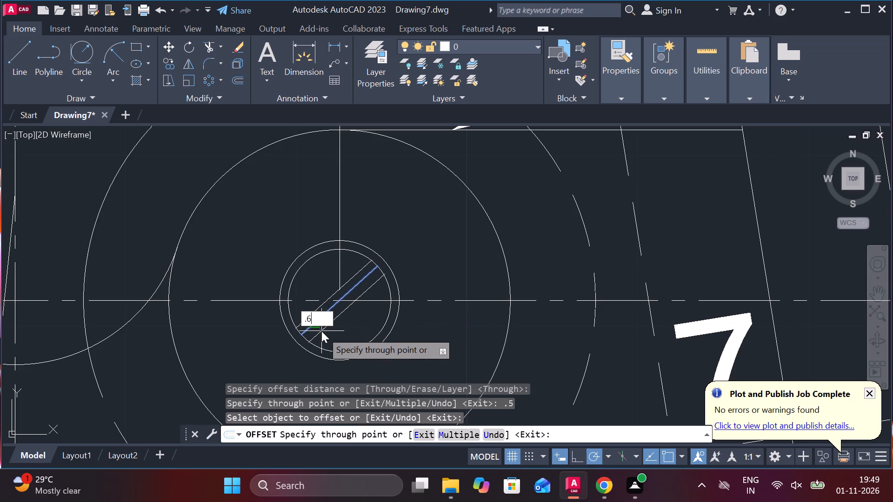
key(BackSpace)
key(5)
key(Return)
key(grave)
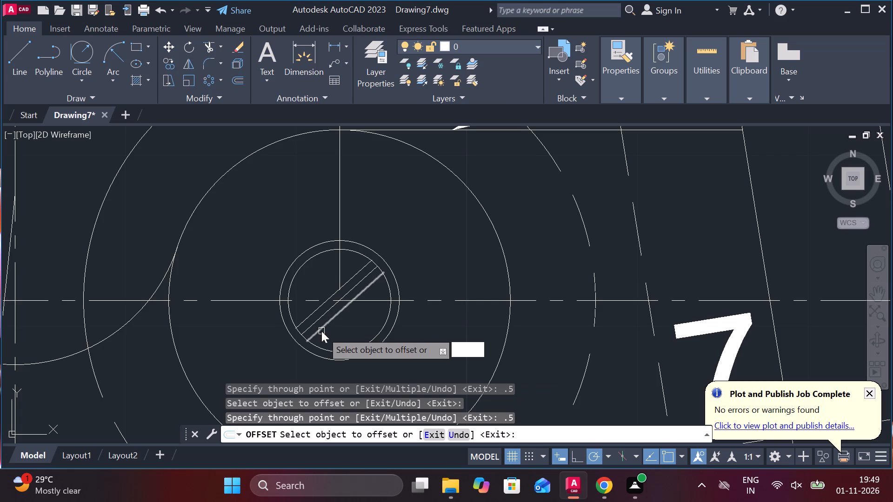
key(Escape)
Erase the middle slanted line between the right-hand roller's two slot lines.
click(312, 325)
text(E)
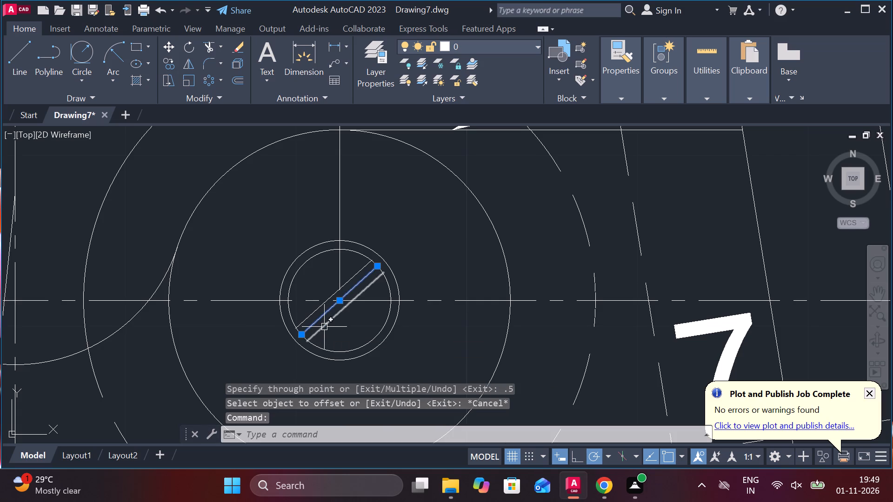
key(space)
Trim both ends of the right-hand roller's two slot lines back to the innermost circle.
scroll(303, 334, up, 4)
middle_drag(324, 335, 328, 265)
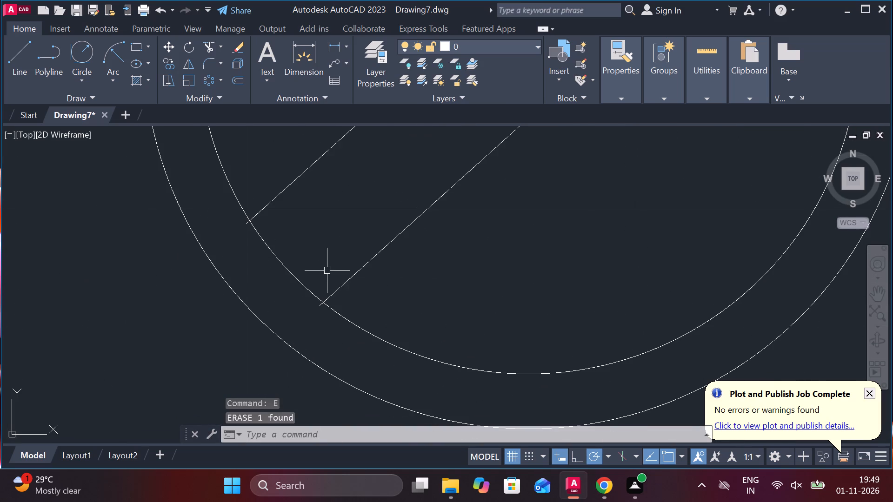
text(TR)
key(space)
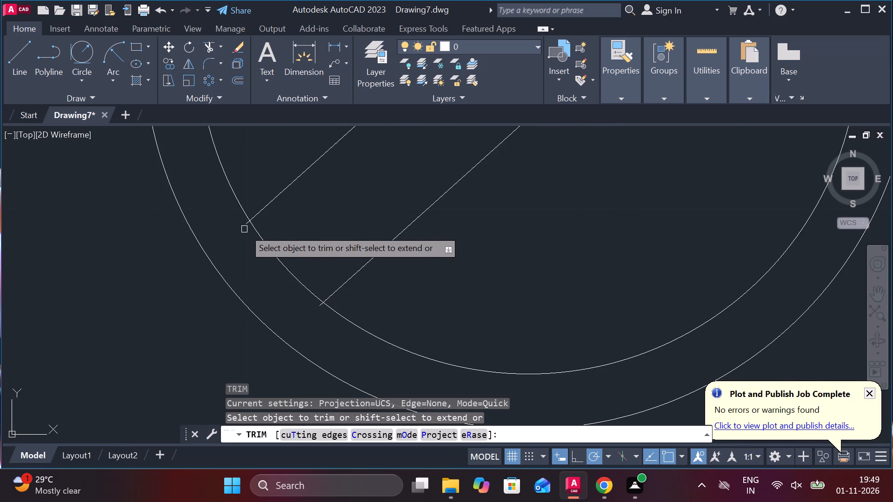
click(244, 225)
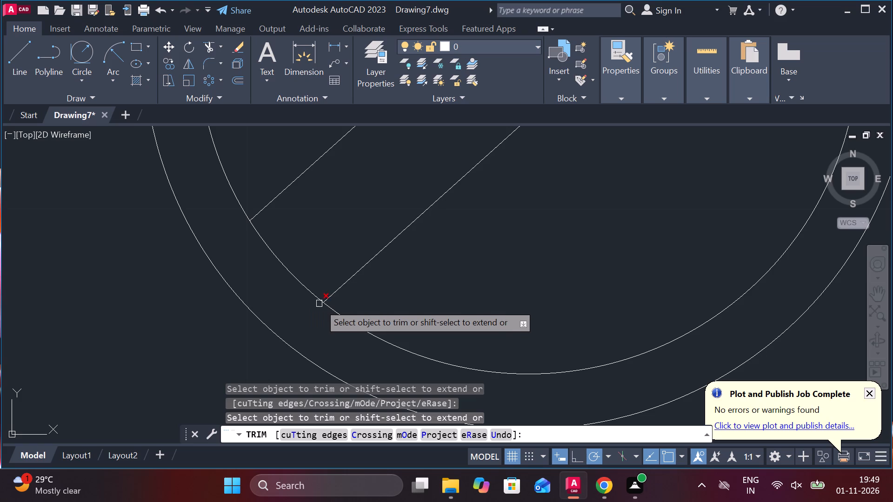
click(320, 304)
scroll(500, 256, down, 3)
middle_drag(538, 232, 511, 311)
scroll(546, 225, up, 4)
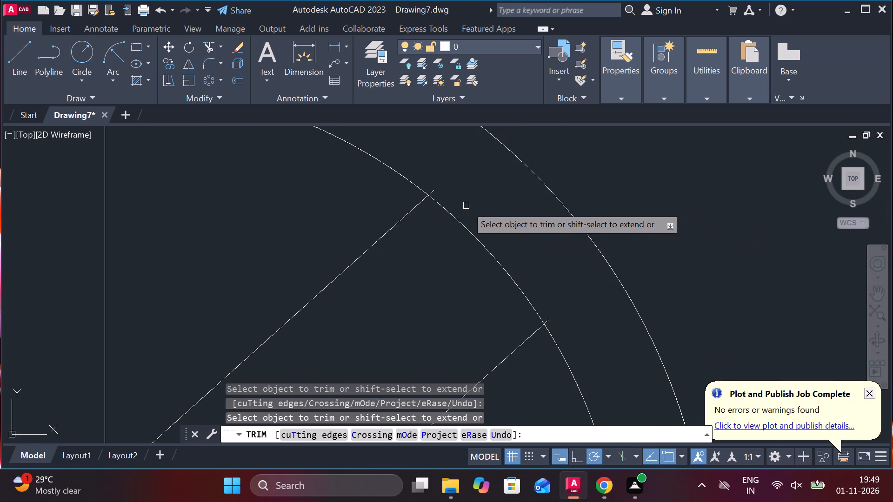
click(436, 192)
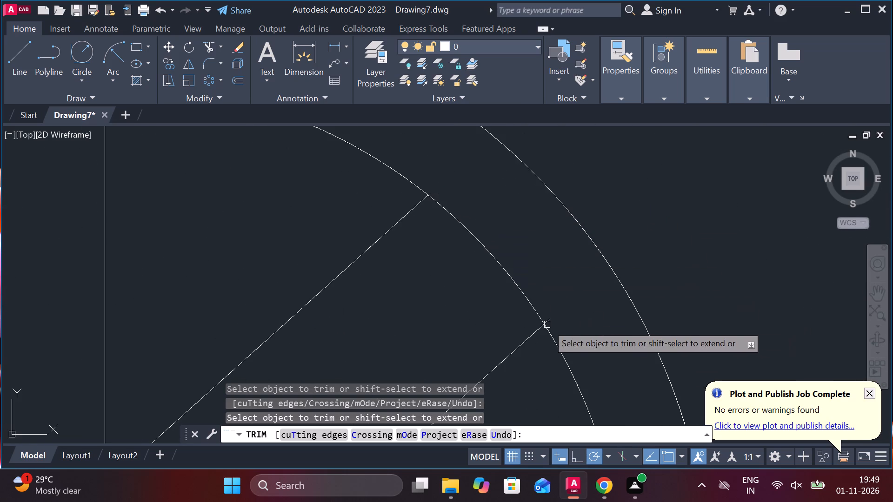
click(548, 320)
scroll(600, 305, down, 7)
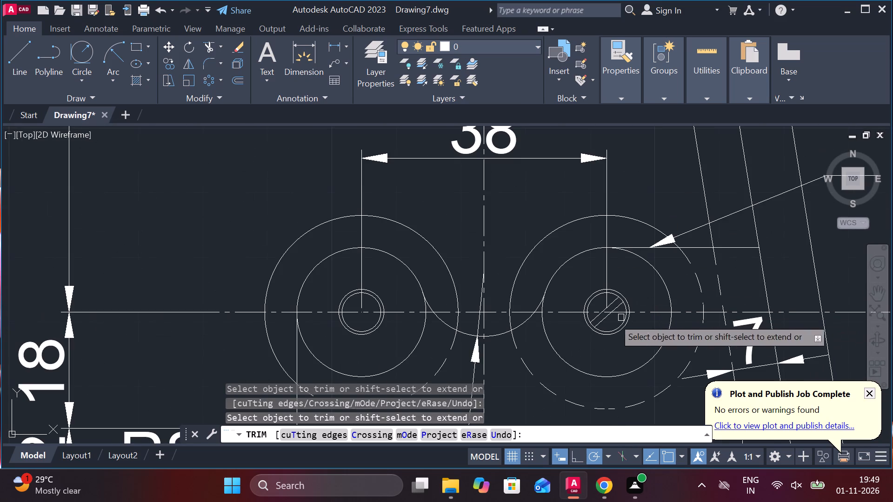
key(Escape)
Copy the two slot lines from the right-hand roller's centre to the left-hand roller's centre.
scroll(617, 321, up, 2)
click(602, 328)
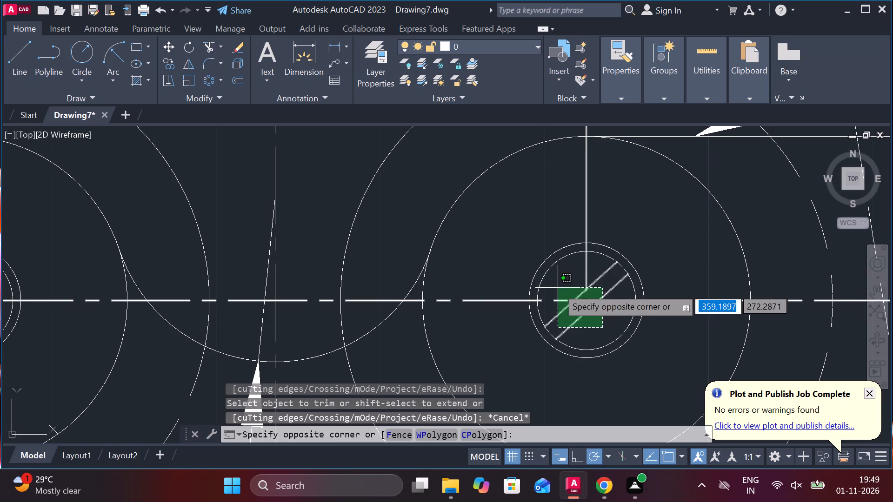
click(558, 310)
text(CO)
key(Return)
click(582, 301)
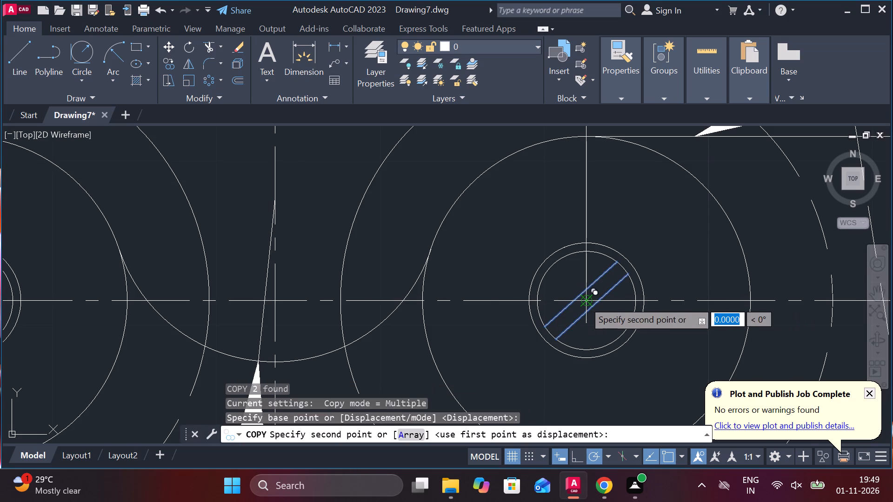
scroll(584, 301, down, 2)
scroll(338, 303, up, 2)
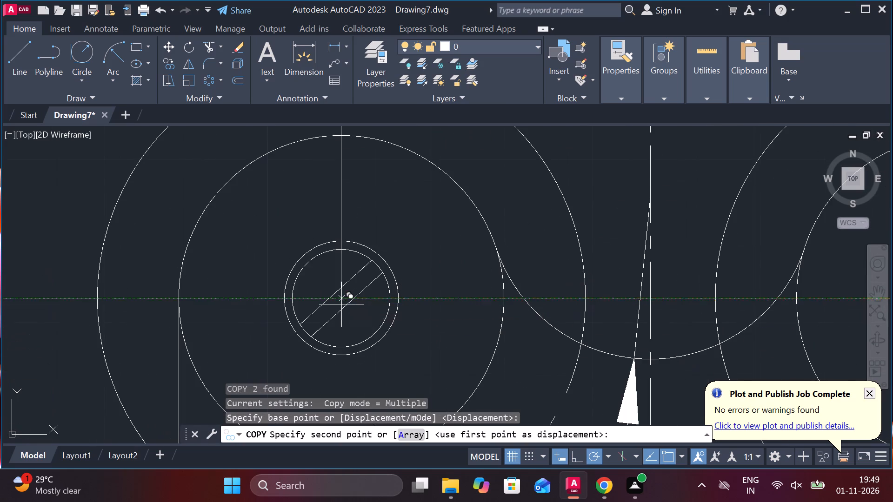
click(343, 301)
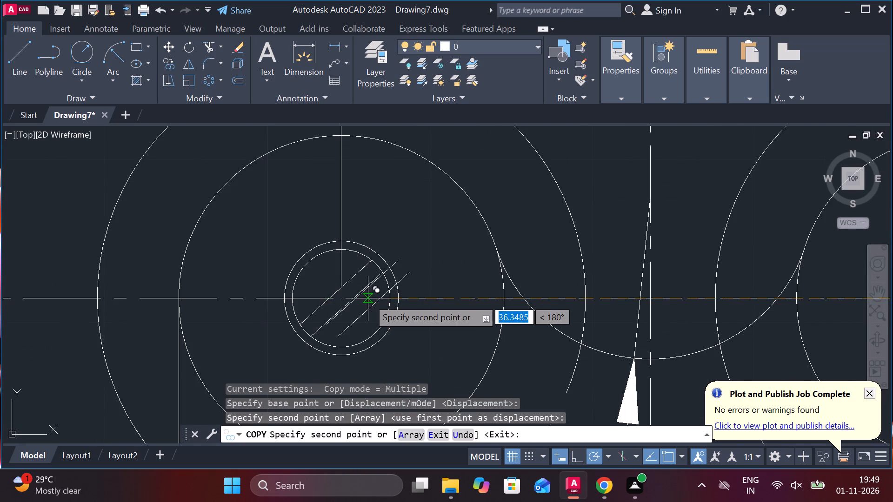
scroll(376, 306, down, 2)
key(Escape)
Add a multileader with text height 10 and number 10 pointing to the right-hand roller's slotted pin, landing outside the sloped side.
scroll(630, 302, down, 2)
middle_drag(620, 301, 533, 237)
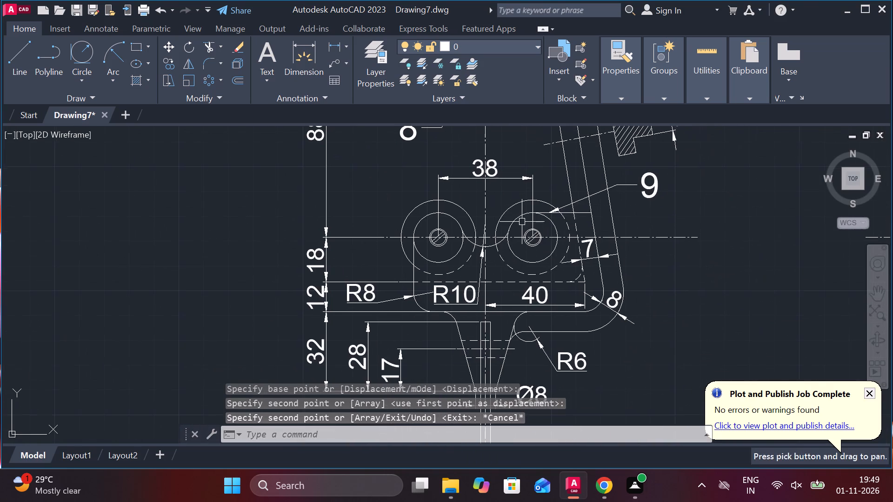
click(334, 65)
middle_drag(758, 304, 687, 271)
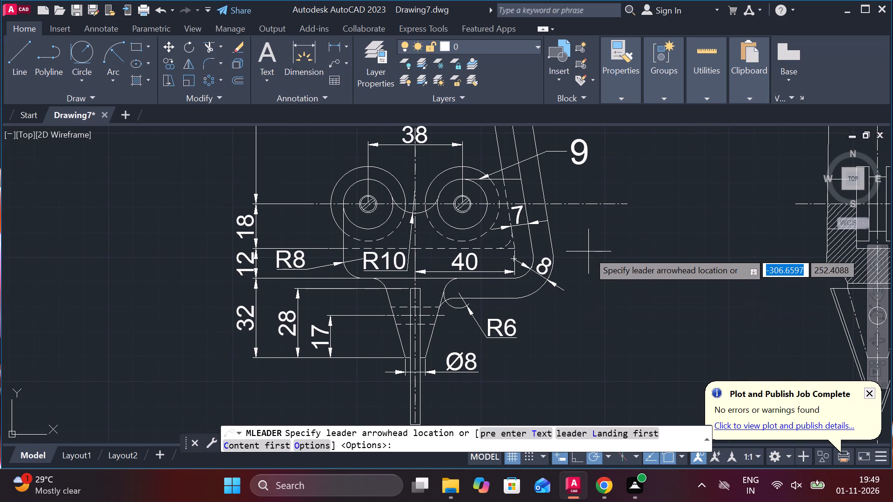
scroll(487, 219, up, 1)
click(453, 201)
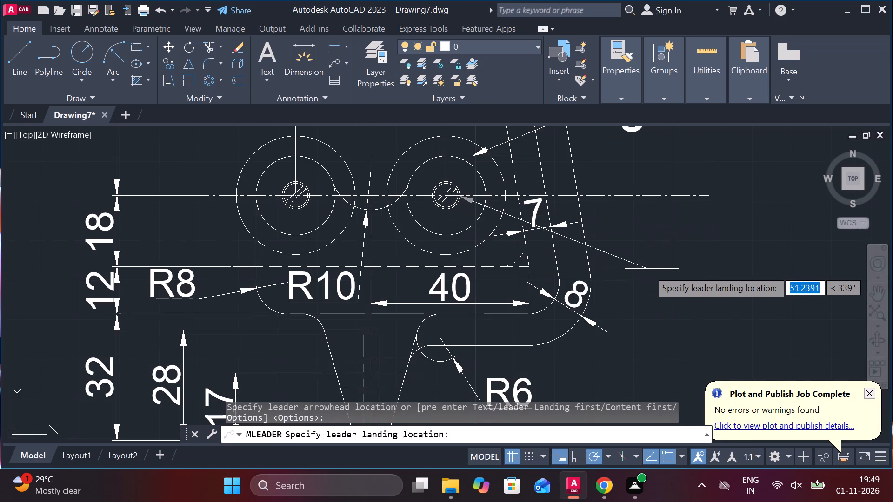
click(627, 277)
scroll(707, 288, up, 1)
middle_drag(707, 288, 566, 275)
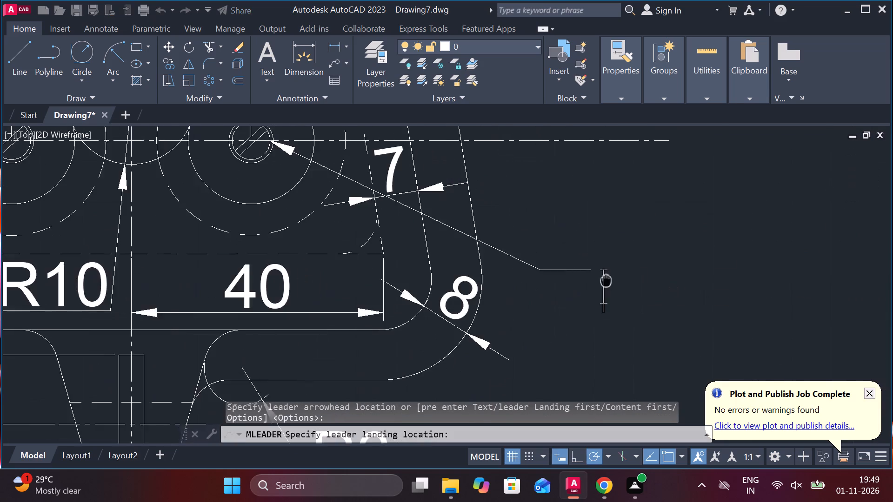
click(95, 67)
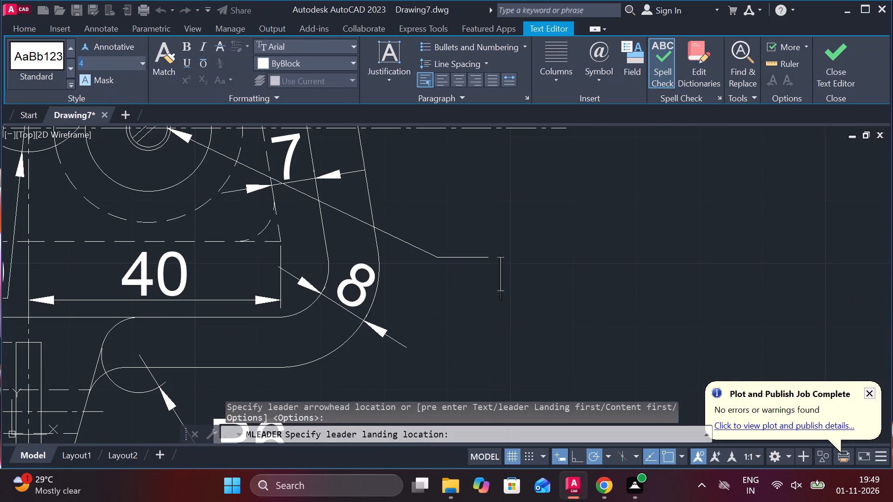
text(10)
key(Return)
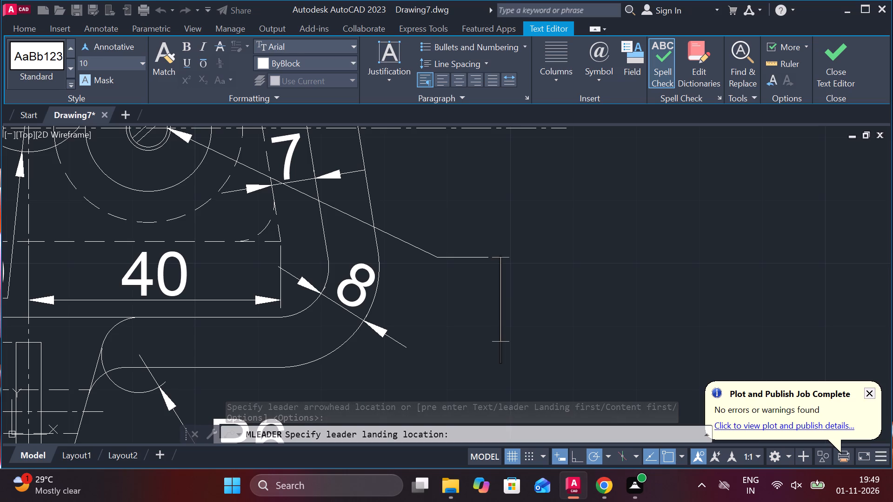
text(10)
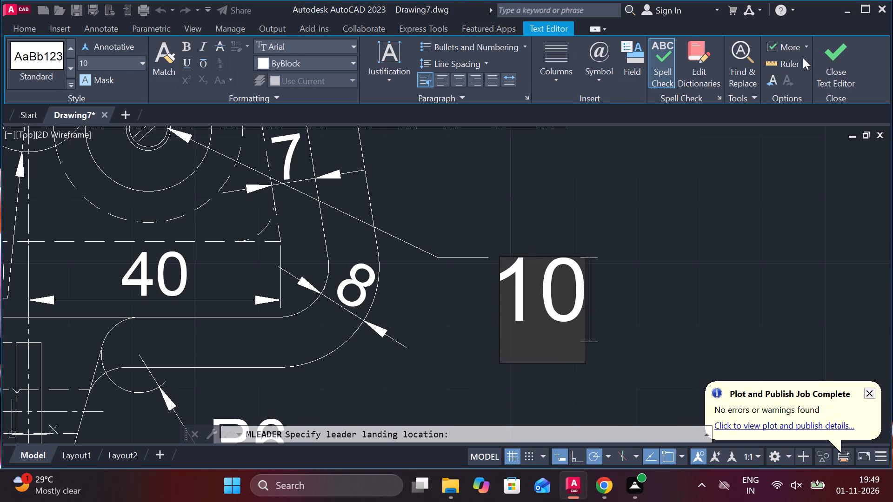
click(820, 58)
Add a multileader with text height 10 and number 11 pointing to the left edge of the front view's lower tapered part.
scroll(523, 259, down, 2)
middle_drag(524, 265, 509, 260)
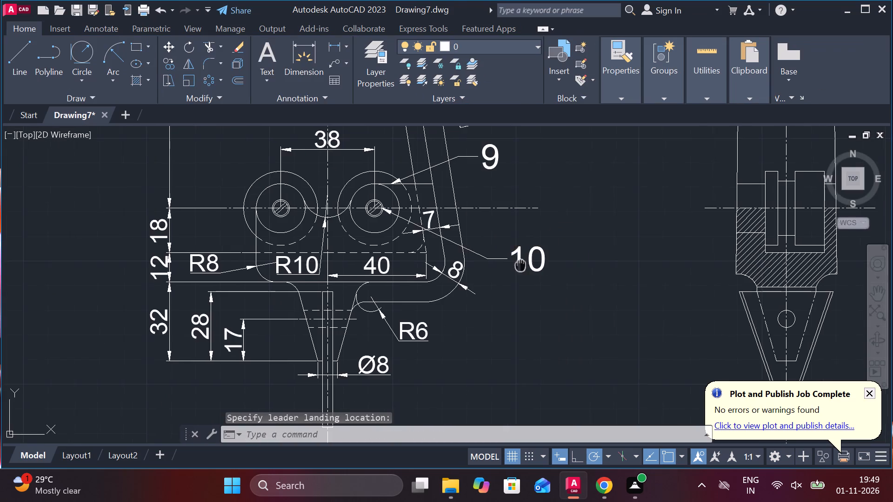
middle_drag(509, 260, 476, 217)
scroll(471, 213, down, 1)
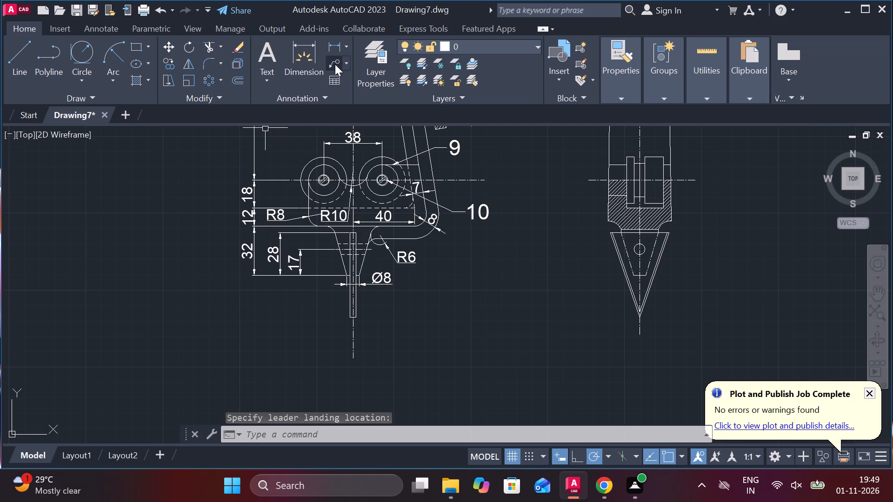
click(335, 64)
scroll(432, 220, up, 3)
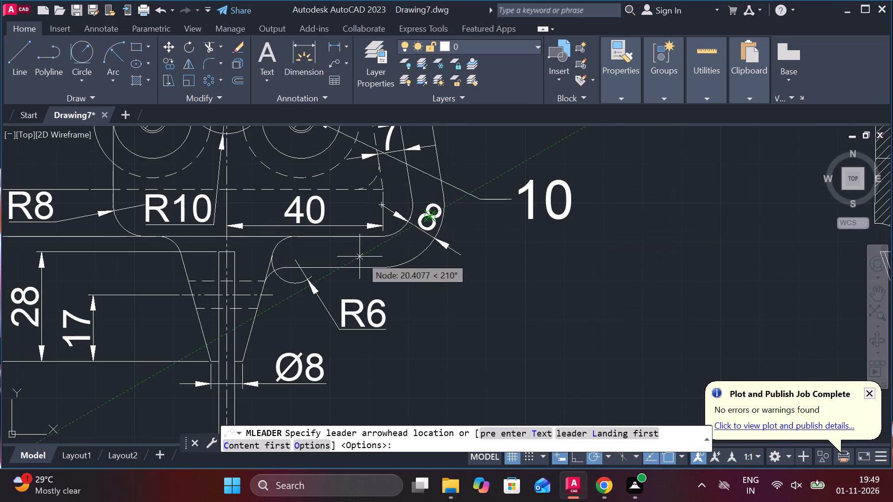
middle_drag(358, 257, 363, 179)
click(207, 233)
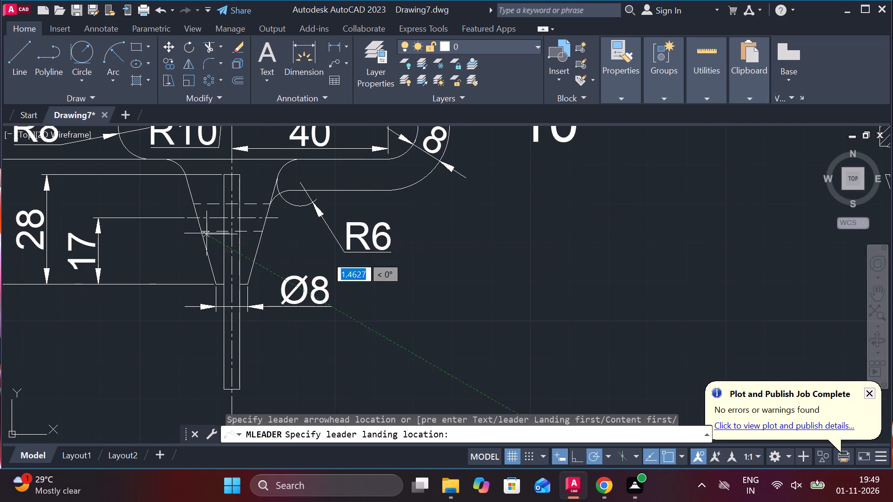
middle_drag(182, 283, 210, 212)
click(179, 251)
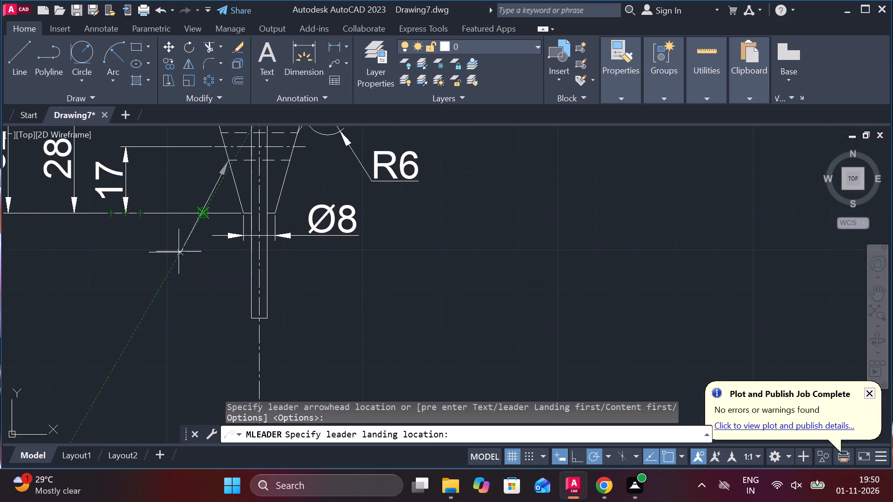
click(105, 65)
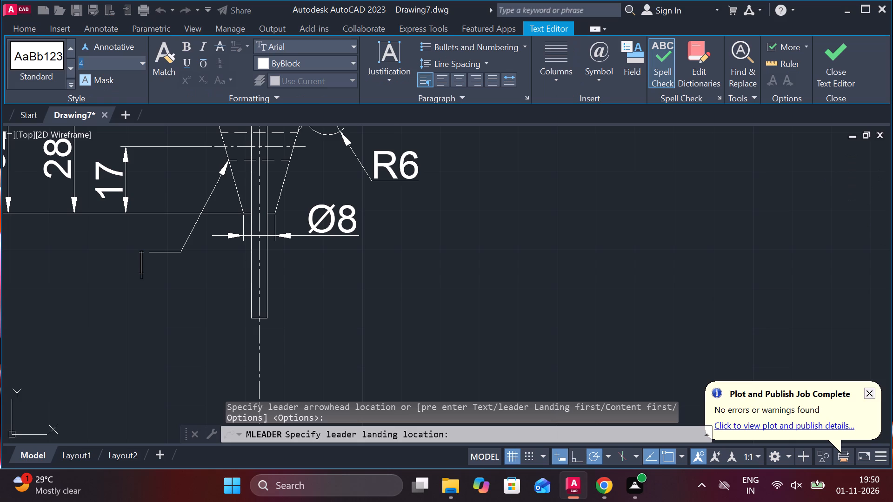
text(10)
key(Return)
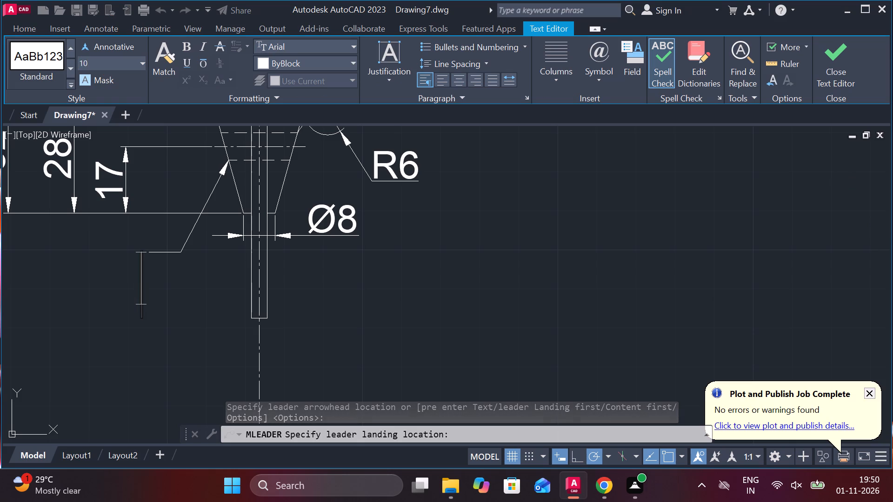
text(11)
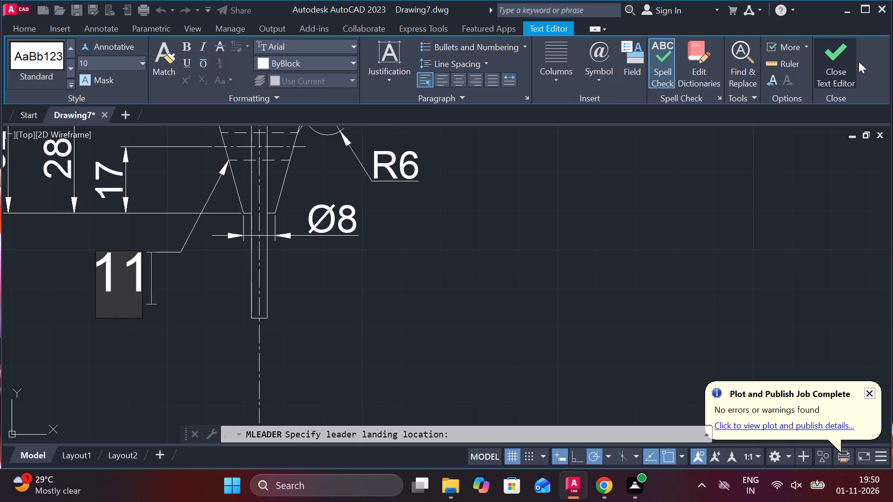
click(837, 60)
Add a multileader with text height 10 and number 12 pointing to the right edge of the narrow rod below the taper.
middle_drag(373, 259, 348, 192)
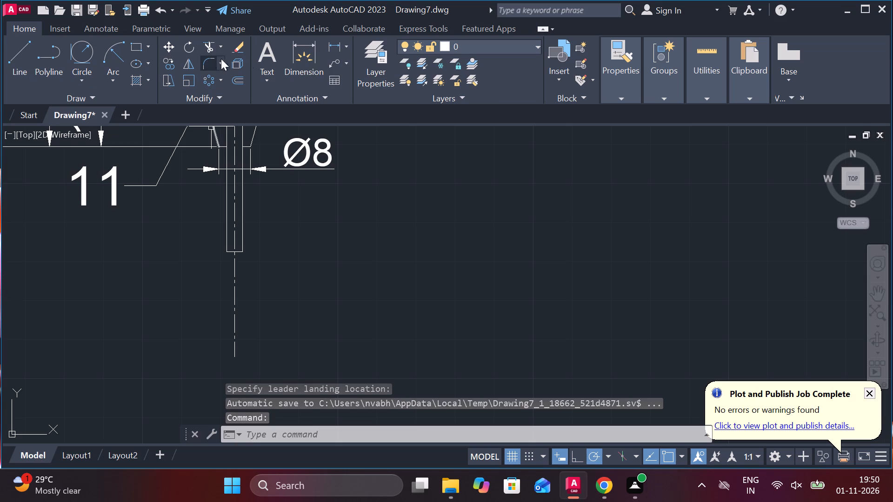
click(333, 61)
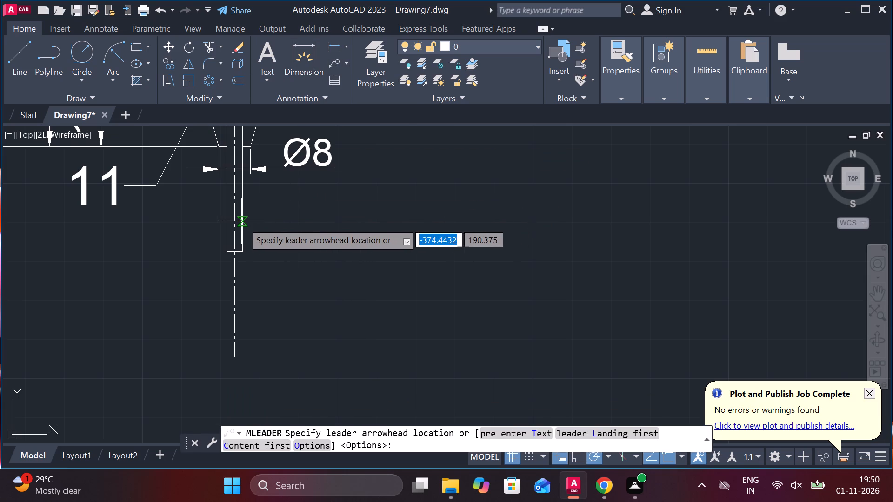
click(241, 221)
click(310, 242)
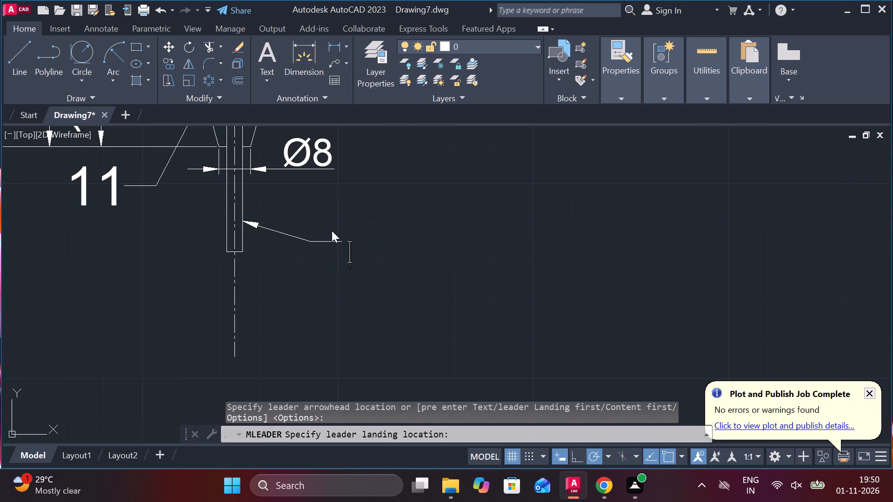
click(93, 68)
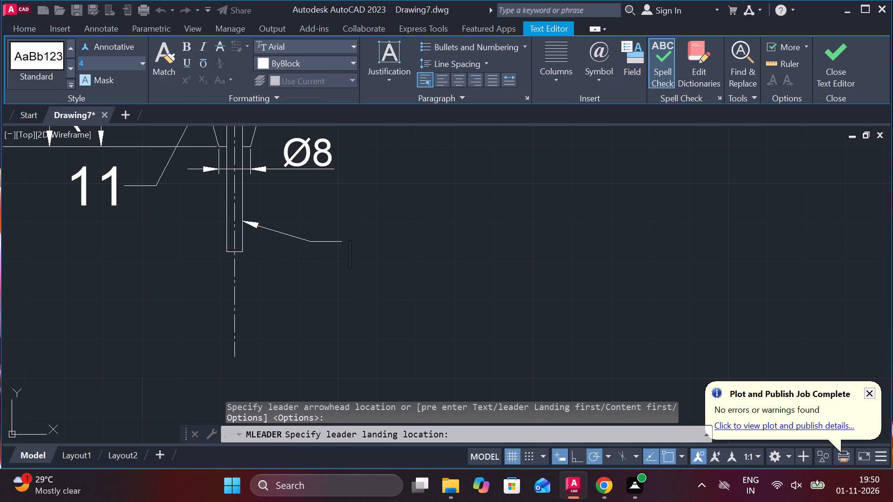
text(10)
key(Return)
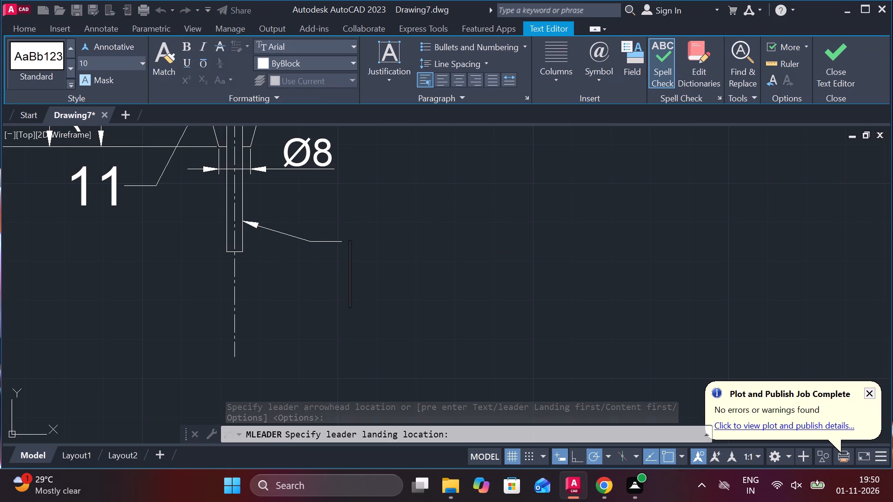
text(12)
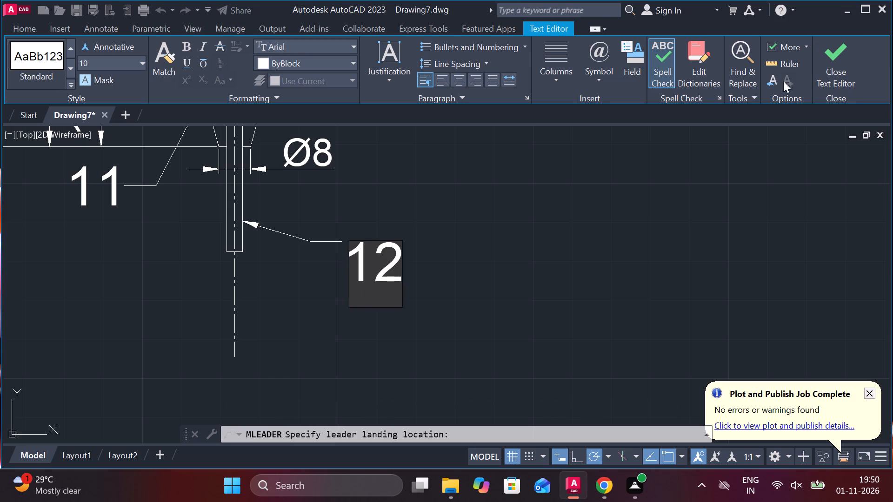
click(846, 85)
Add the multiline text A with height 10 above the front view, just left of the vertical centreline's upper end.
scroll(554, 231, down, 3)
middle_drag(579, 240, 525, 285)
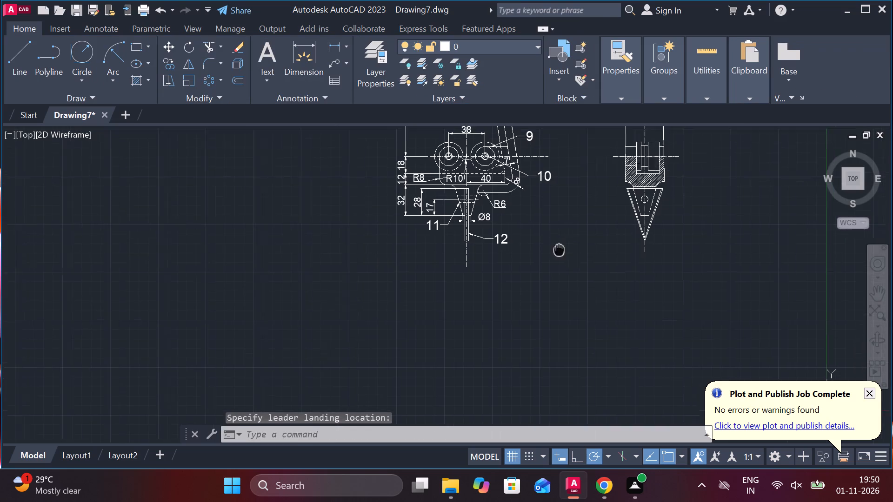
middle_drag(525, 285, 380, 422)
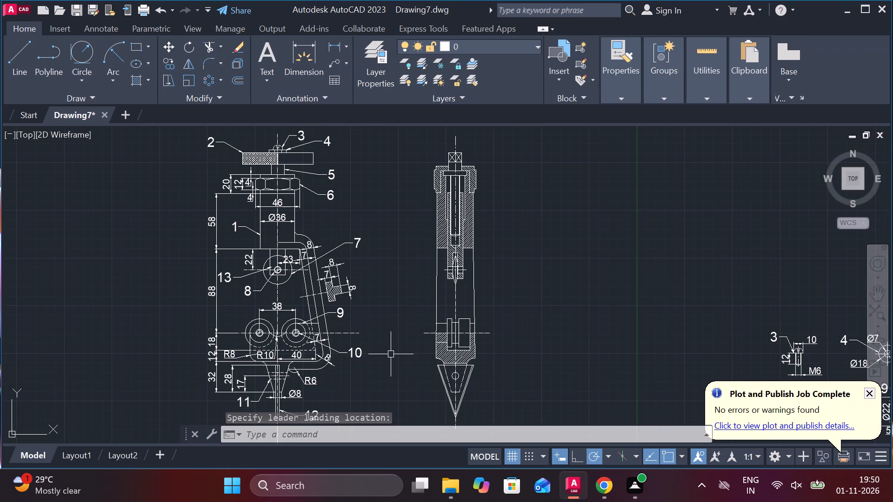
scroll(251, 159, up, 2)
middle_drag(272, 186, 275, 320)
scroll(306, 229, up, 1)
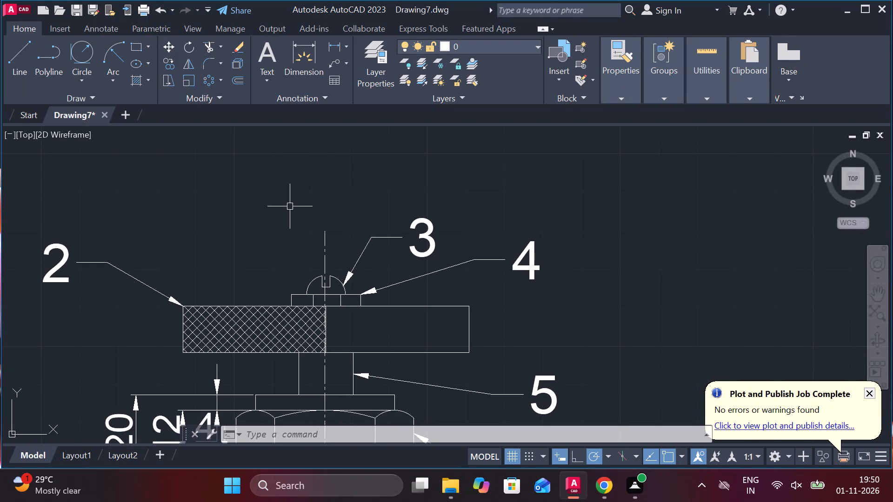
text(T)
key(space)
click(273, 196)
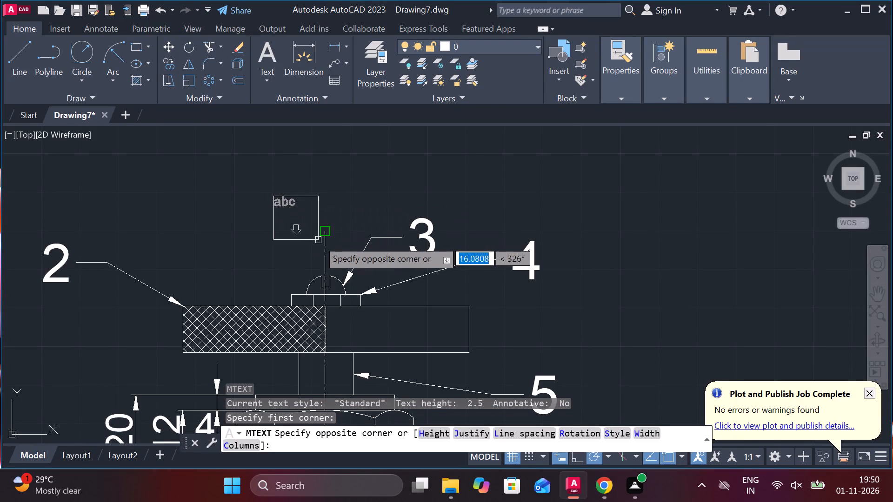
click(315, 248)
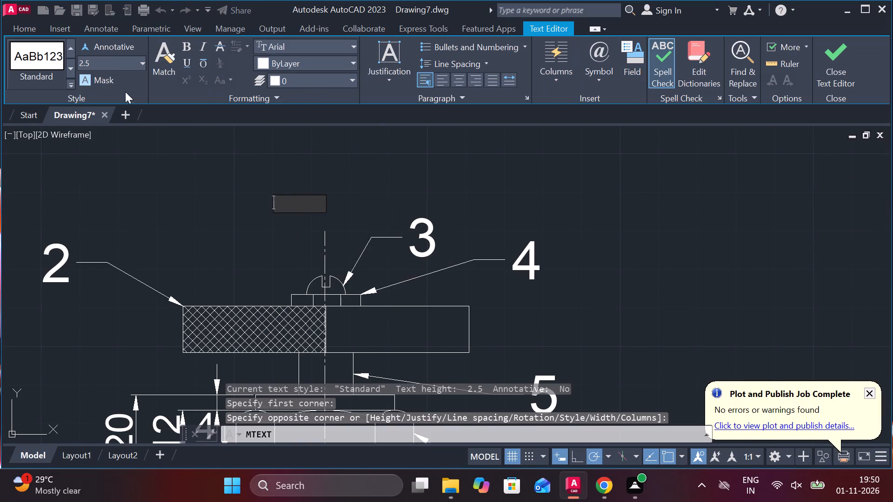
click(100, 65)
text(10)
key(Return)
key(a)
click(831, 62)
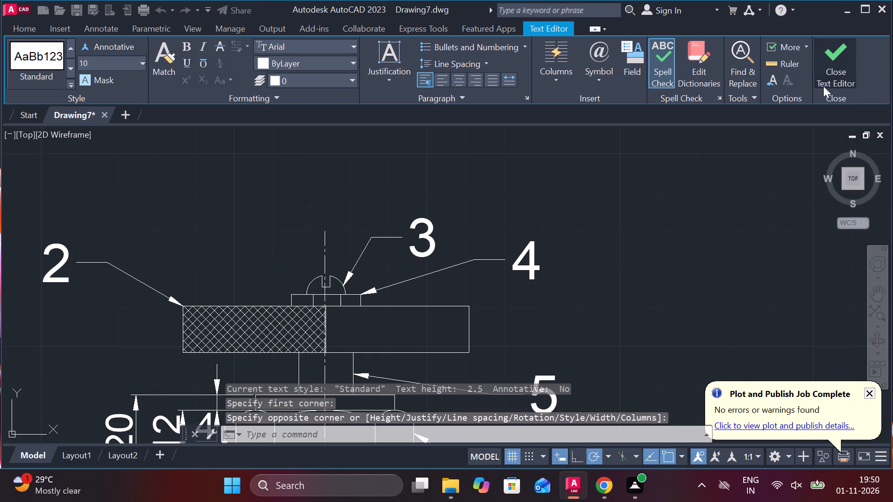
Copy the letter A to just left of the centreline below the narrow rod at the front view's lower end.
scroll(647, 216, down, 1)
scroll(436, 218, up, 2)
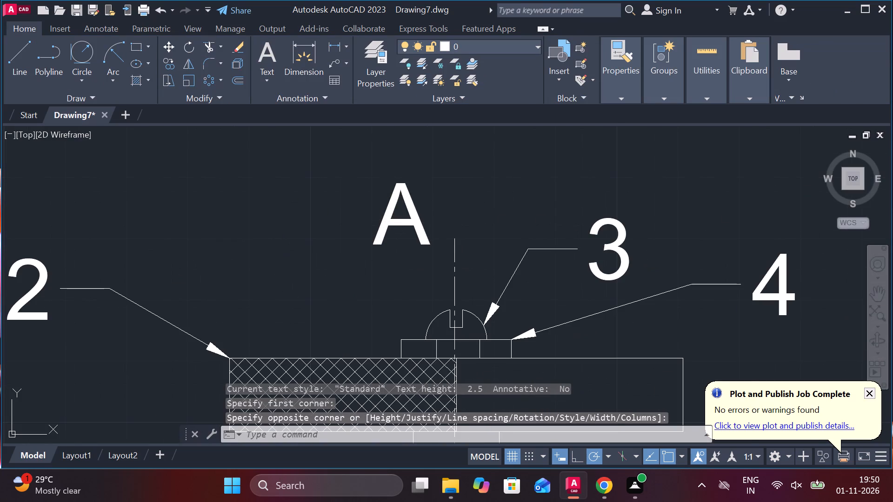
click(424, 215)
key(Escape)
click(412, 211)
text(CO)
key(Return)
click(430, 207)
scroll(430, 207, down, 2)
scroll(531, 230, down, 3)
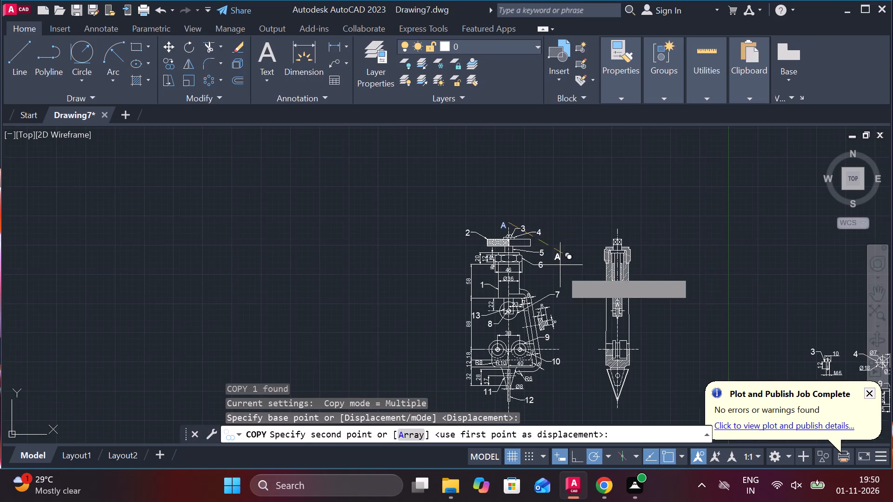
middle_drag(562, 277, 546, 212)
scroll(512, 348, up, 4)
middle_click(506, 347)
middle_drag(480, 343, 535, 266)
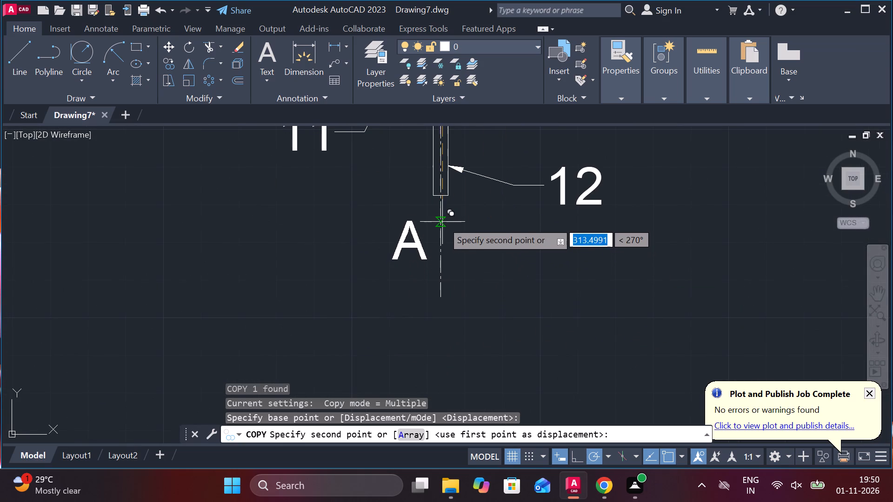
click(444, 217)
key(Escape)
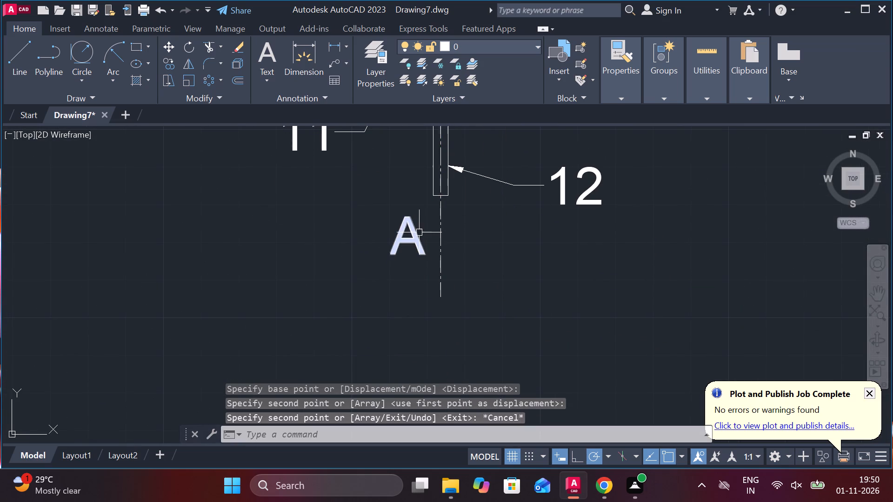
Change the copied letter below the front view's rod to B.
double_click(419, 232)
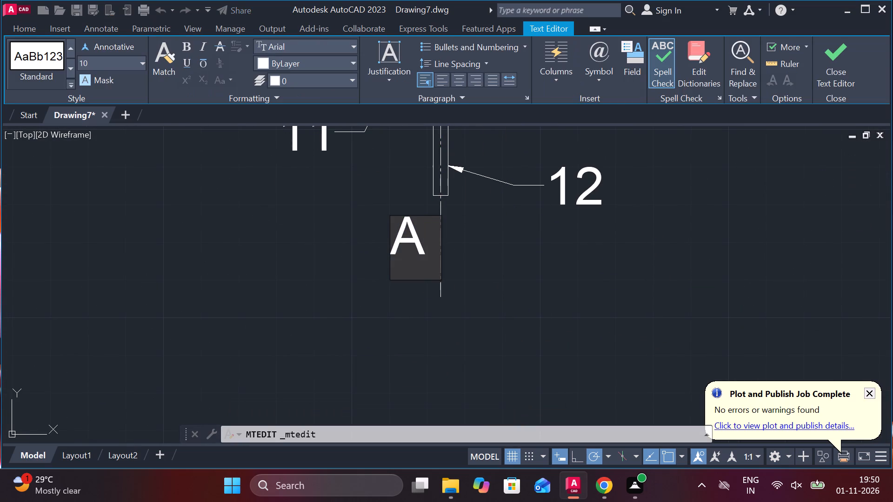
key(BackSpace)
key(b)
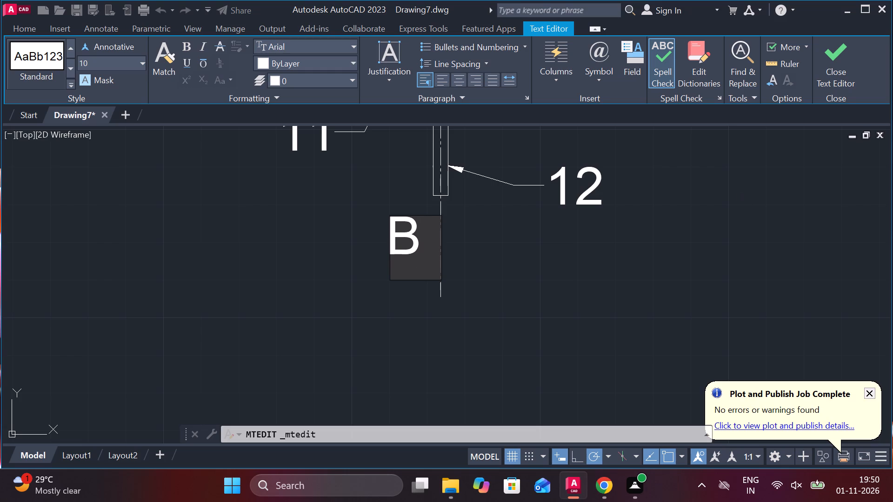
click(840, 43)
Add a horizontal linear dimension across the neck above the tapered part in the sectioned side view, placed inside the hatching.
scroll(577, 229, down, 4)
middle_drag(647, 236, 407, 353)
scroll(427, 226, up, 2)
middle_drag(468, 266, 398, 202)
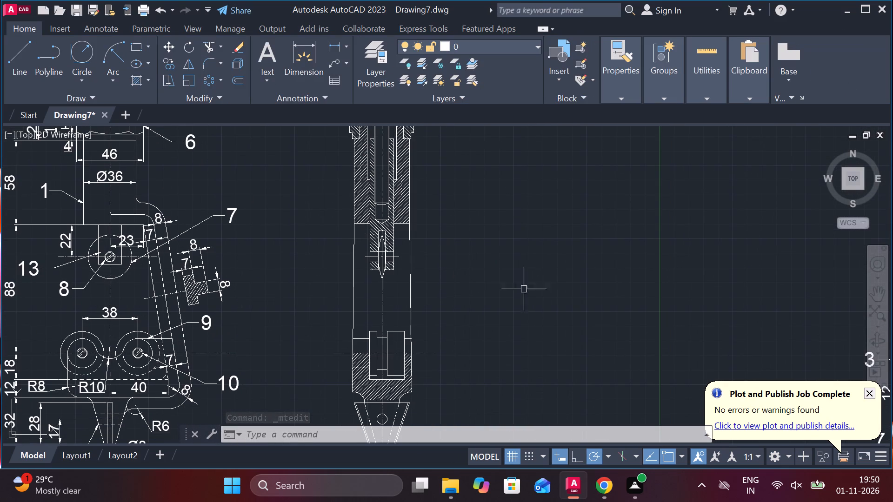
middle_drag(451, 300, 449, 256)
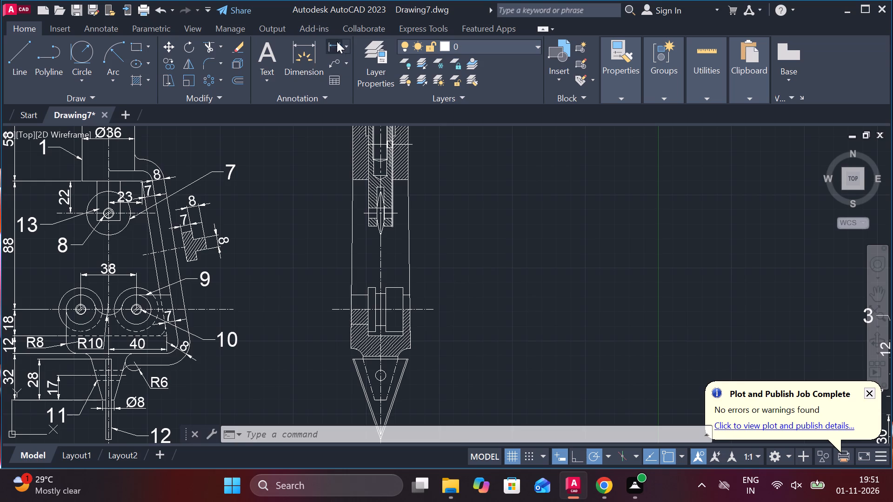
click(331, 41)
scroll(427, 249, up, 3)
middle_drag(431, 272, 499, 141)
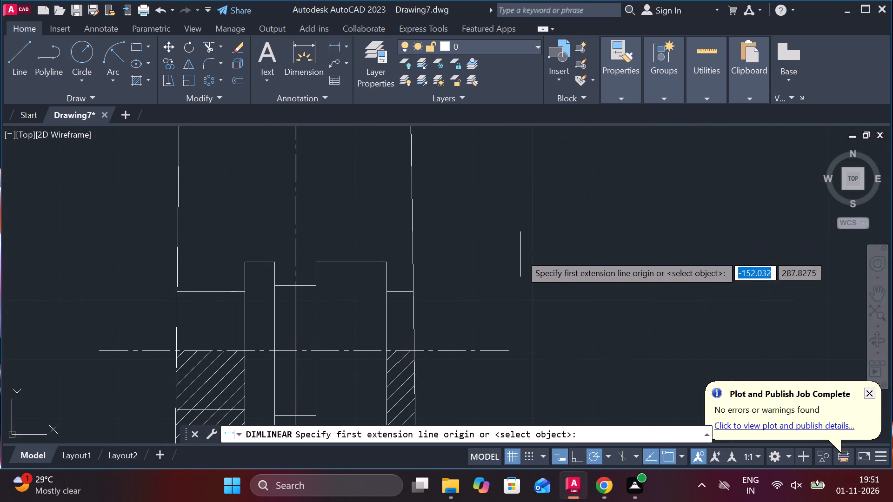
middle_drag(467, 292, 602, 82)
scroll(593, 303, down, 1)
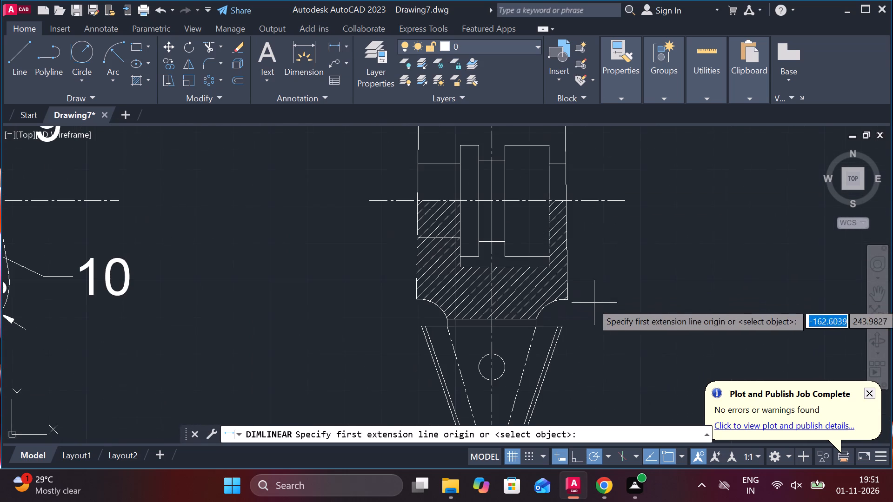
scroll(453, 342, up, 2)
click(435, 302)
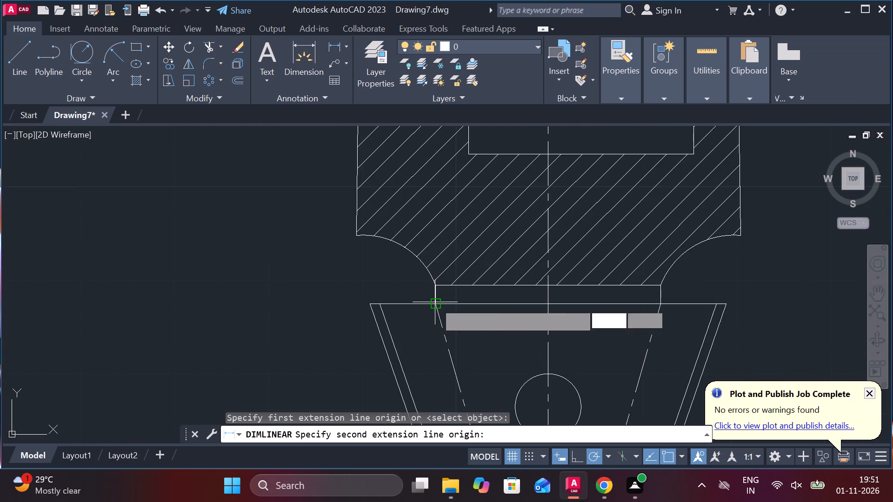
click(659, 299)
click(609, 244)
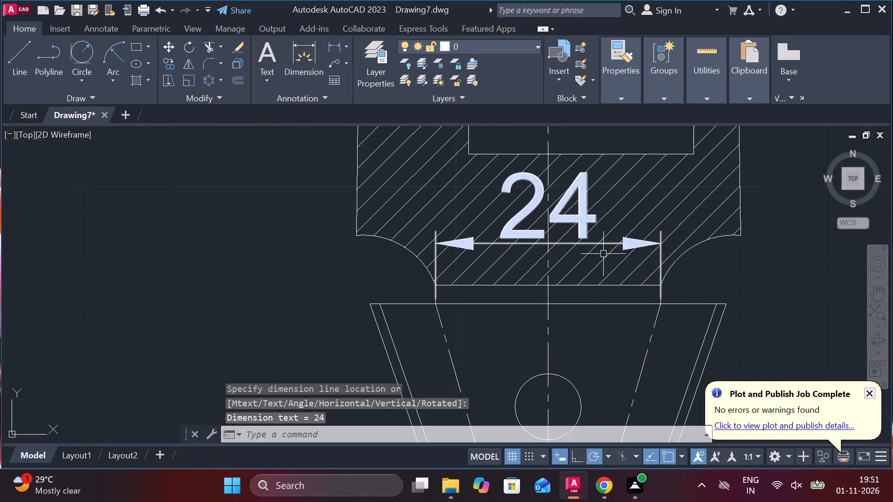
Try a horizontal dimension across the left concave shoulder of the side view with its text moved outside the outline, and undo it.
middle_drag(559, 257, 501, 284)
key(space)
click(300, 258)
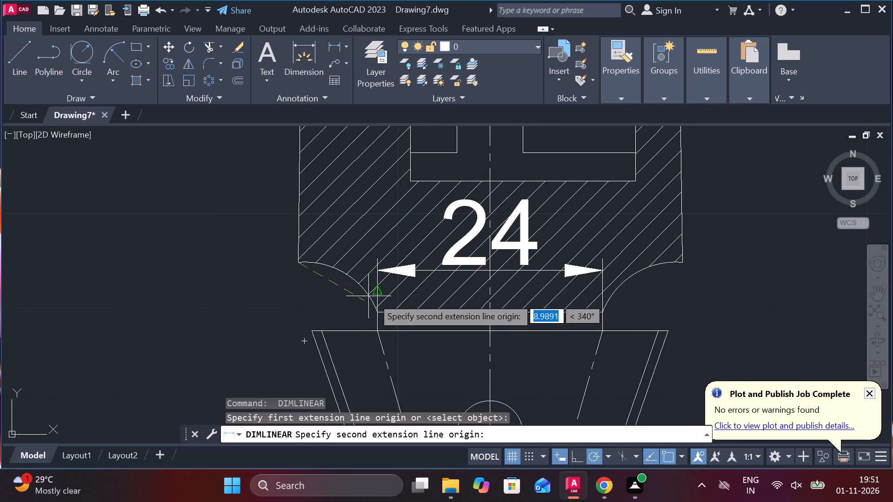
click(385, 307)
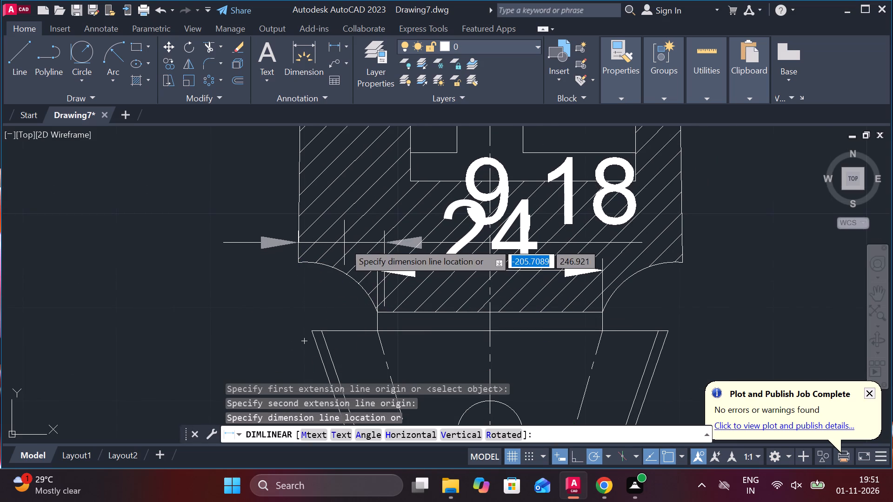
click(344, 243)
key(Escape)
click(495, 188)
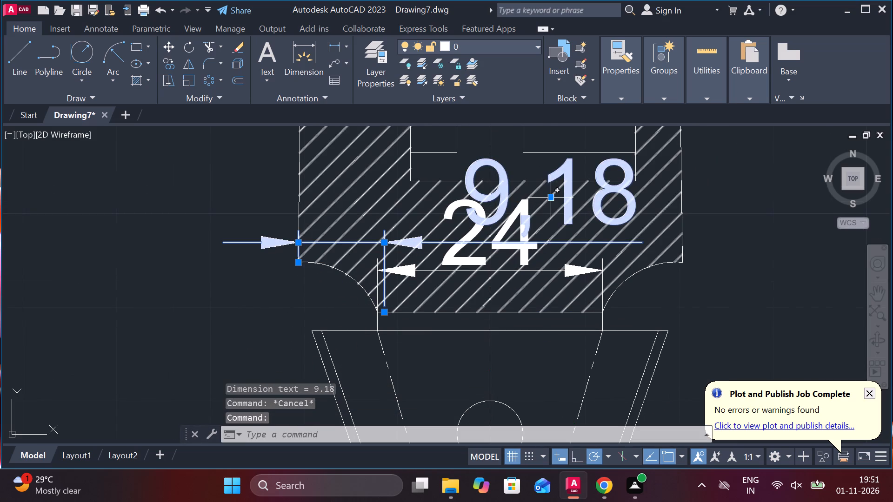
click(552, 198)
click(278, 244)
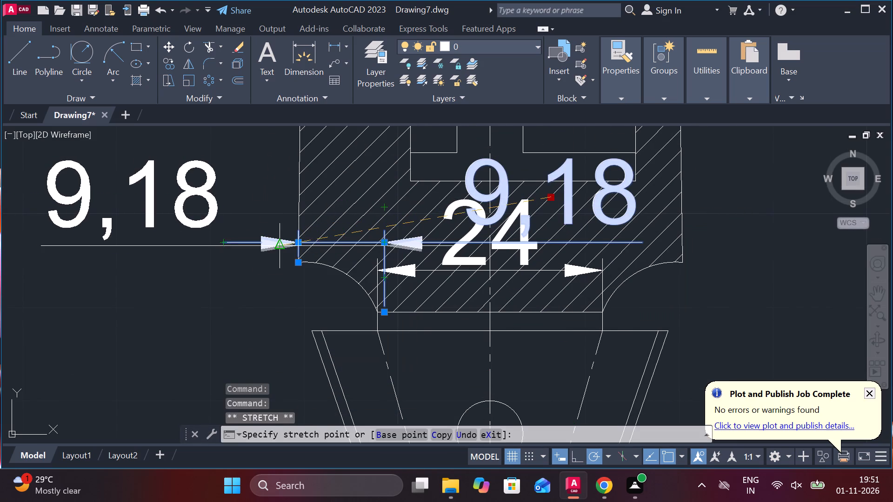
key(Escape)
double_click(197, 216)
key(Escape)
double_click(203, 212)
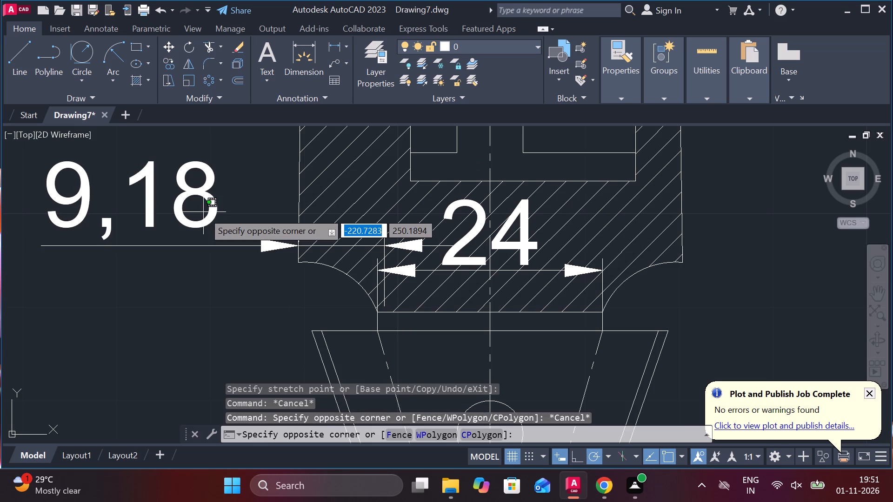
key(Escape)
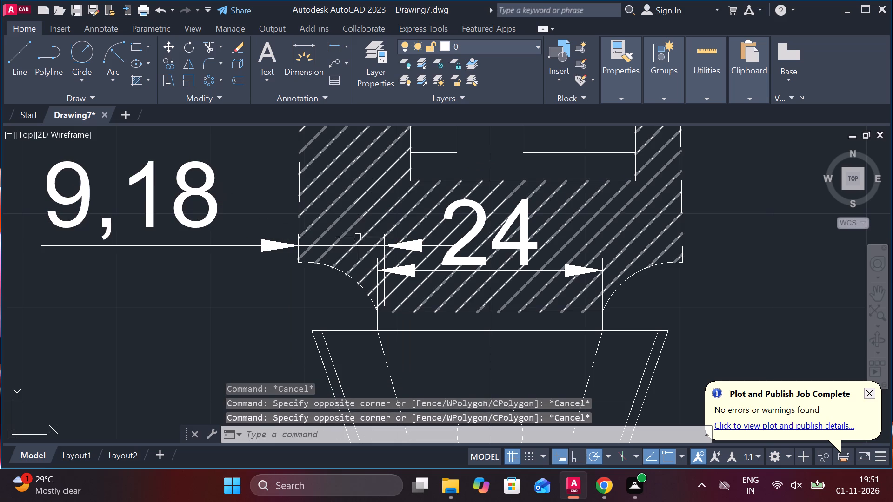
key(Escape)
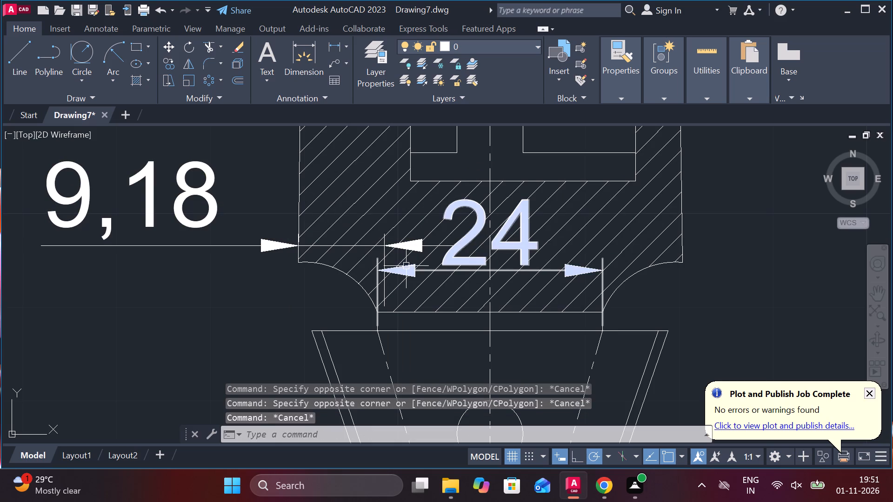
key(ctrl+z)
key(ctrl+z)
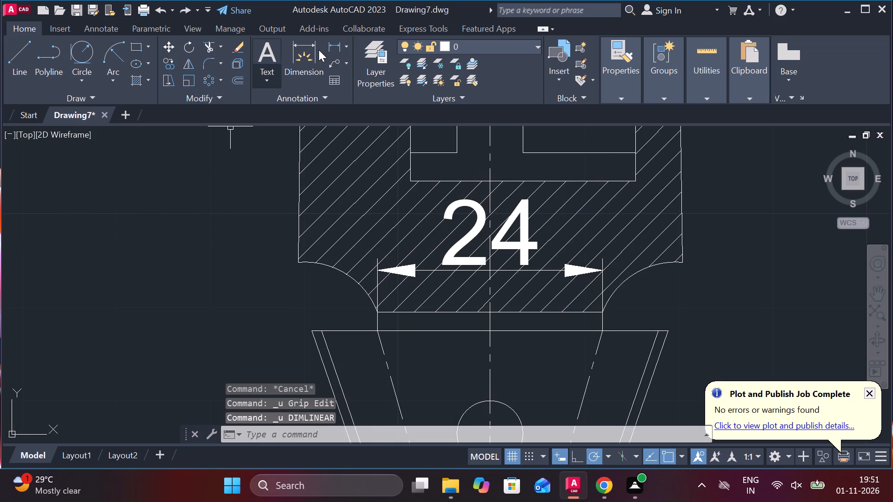
Add a horizontal linear dimension across the side view's left concave shoulder, from the neck corner to the body's outer edge.
click(332, 46)
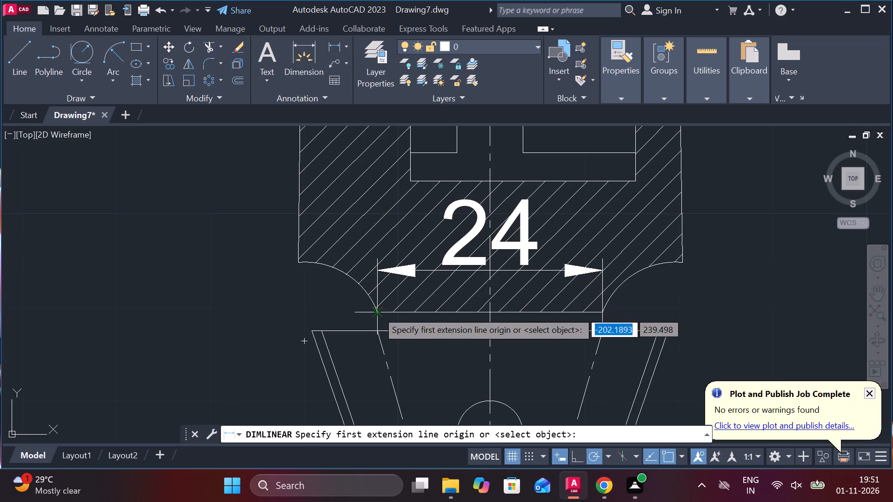
click(377, 311)
click(295, 266)
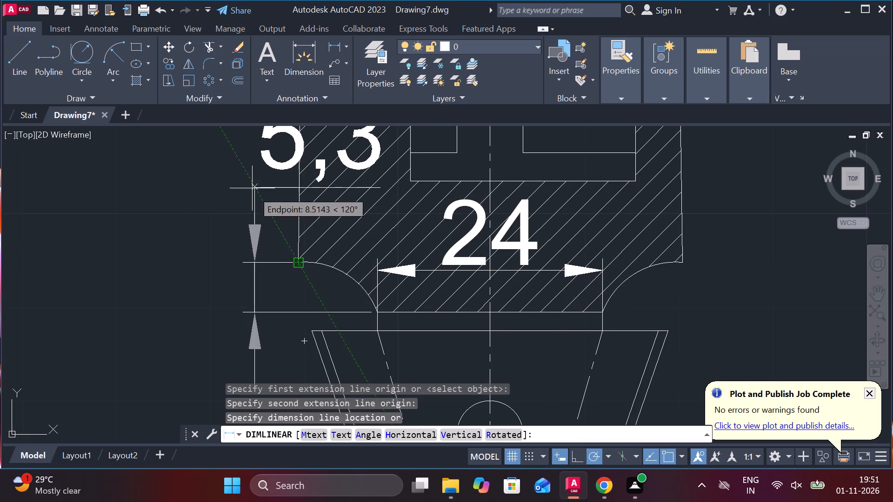
click(308, 229)
key(Escape)
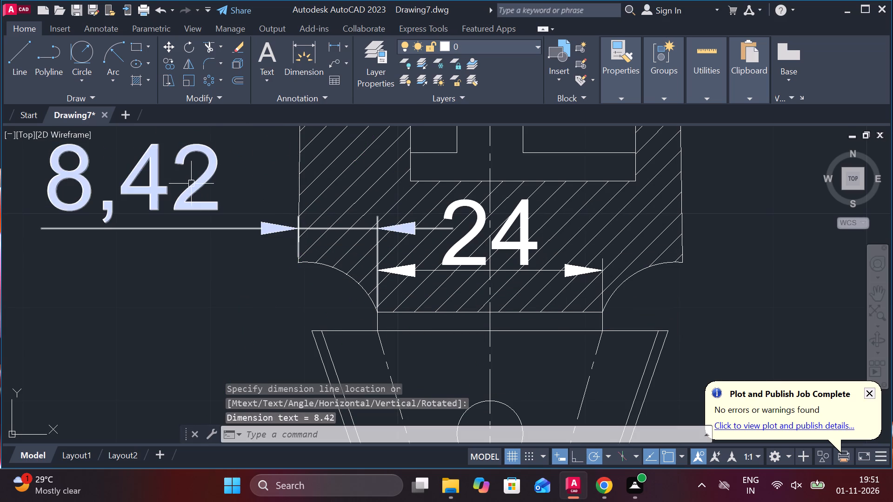
Override the left shoulder dimension's text with 8.
double_click(196, 183)
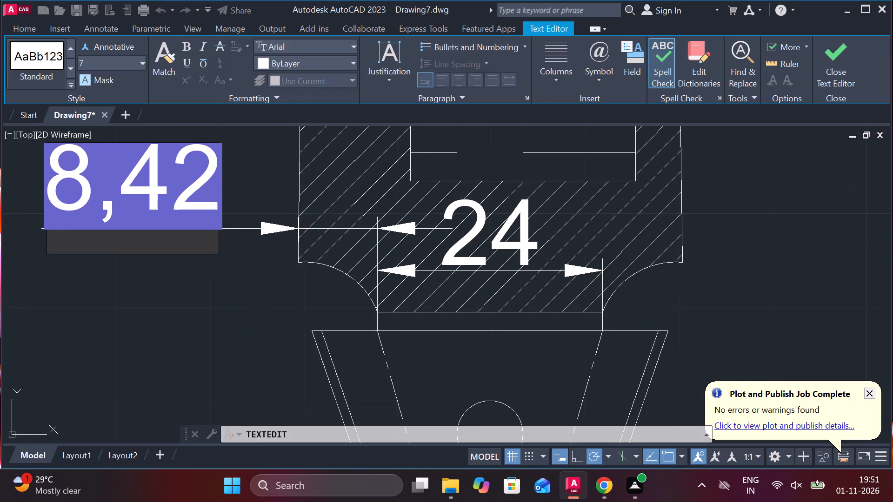
key(9)
key(BackSpace)
key(Right)
key(BackSpace)
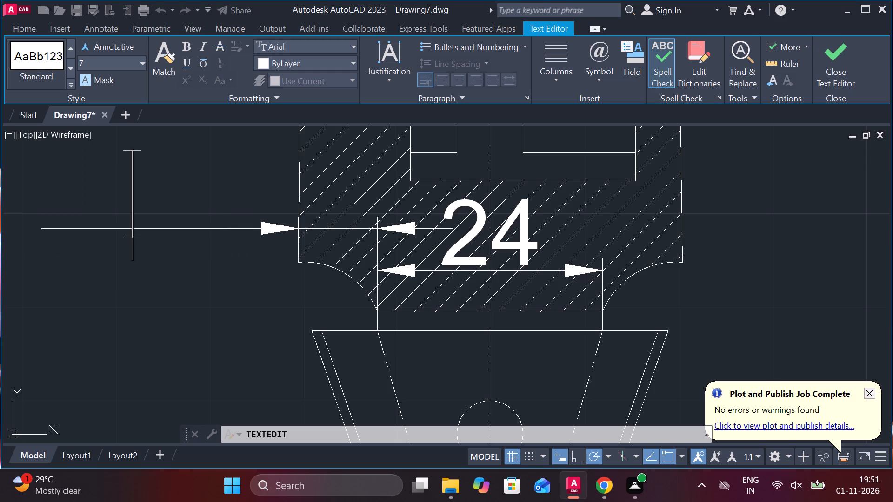
key(8)
click(833, 77)
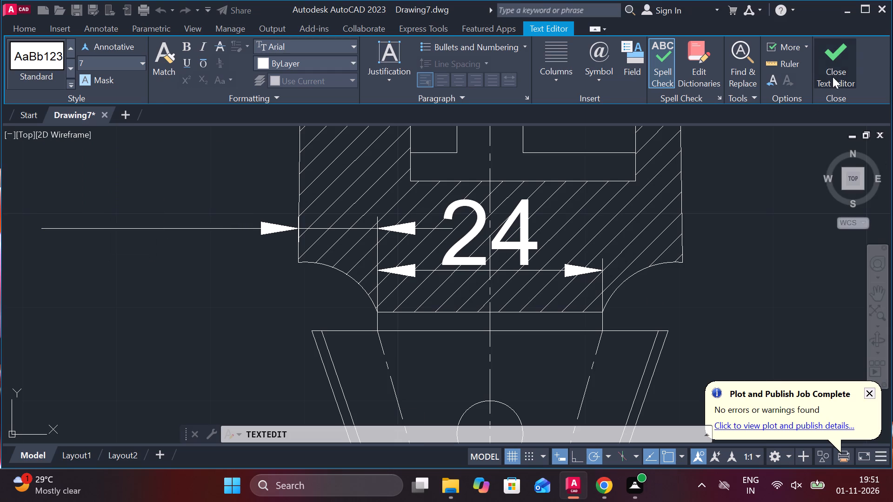
Add a horizontal linear dimension across the side view body's full width at the lower horizontal centreline, placed above the roller.
scroll(490, 218, down, 2)
middle_drag(515, 234, 455, 333)
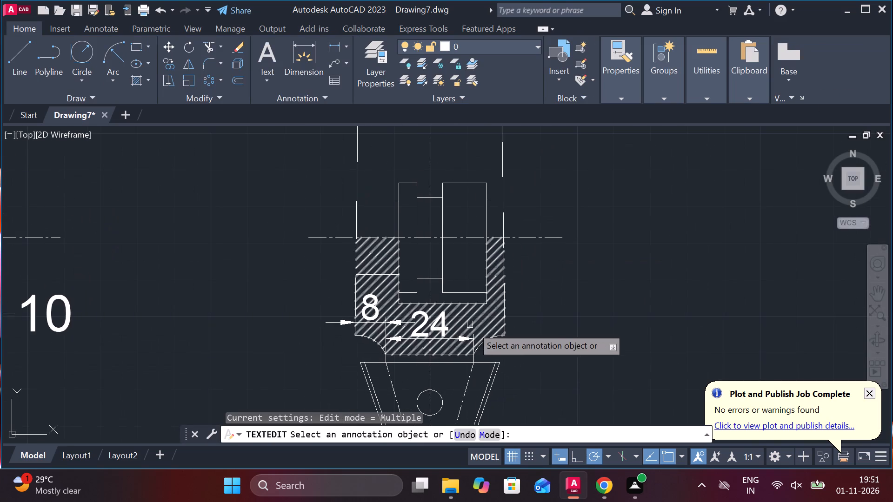
click(331, 45)
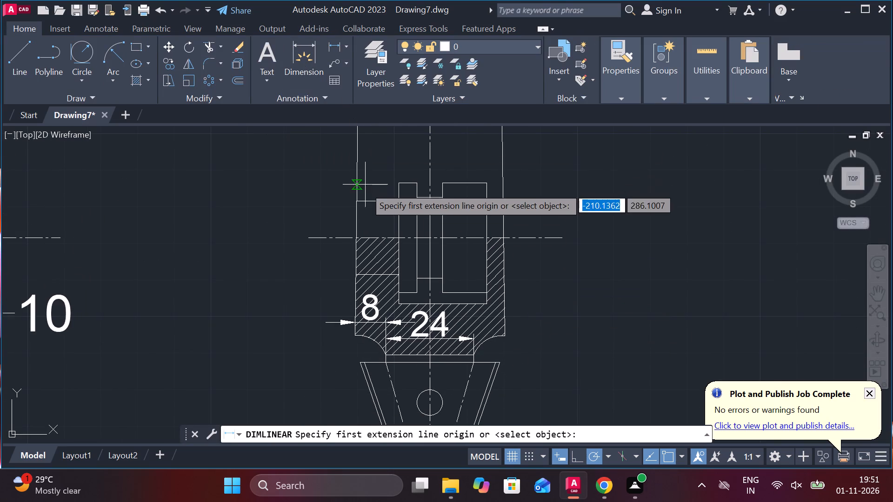
click(363, 234)
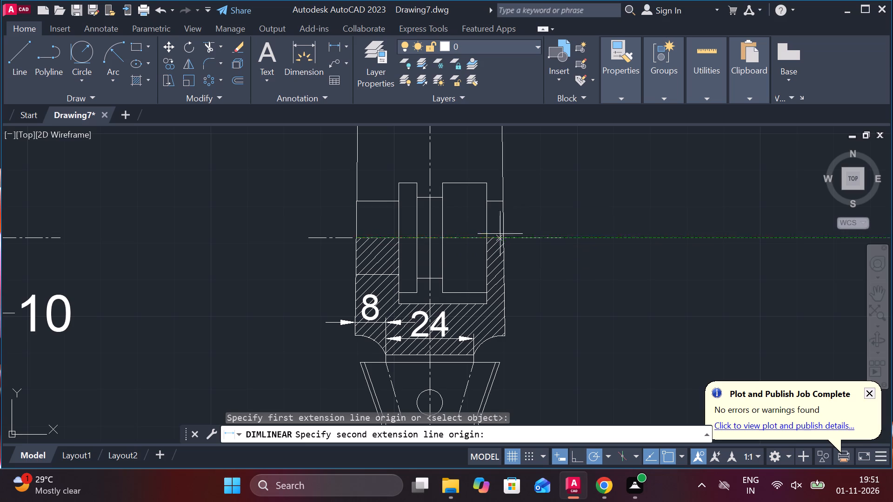
click(503, 235)
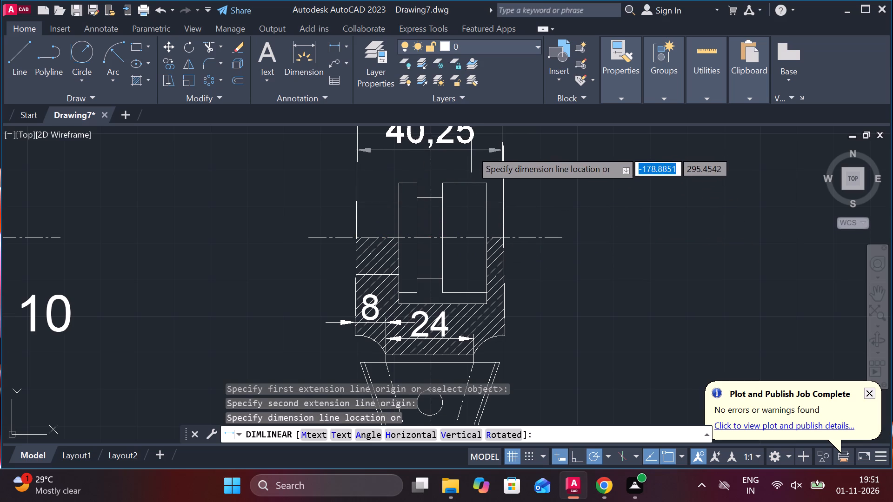
click(471, 150)
middle_drag(471, 151, 472, 202)
Override the body width dimension's text with 40.
double_click(464, 175)
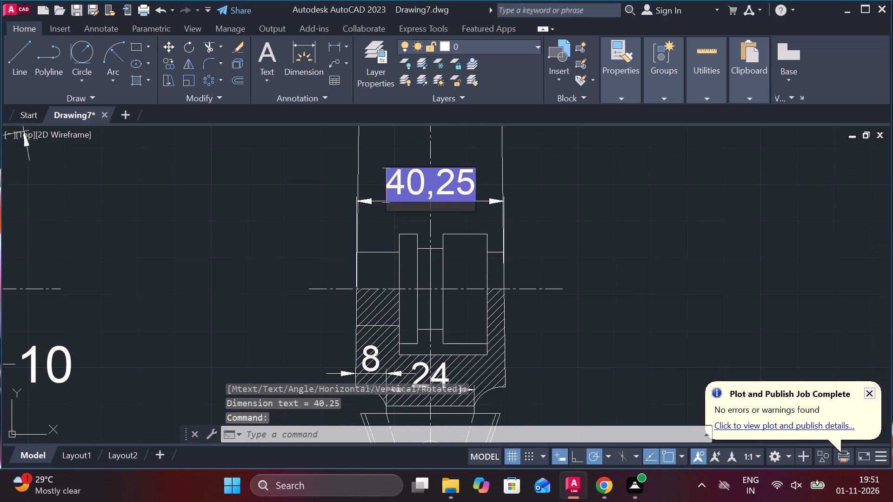
key(Right)
key(BackSpace)
text(40)
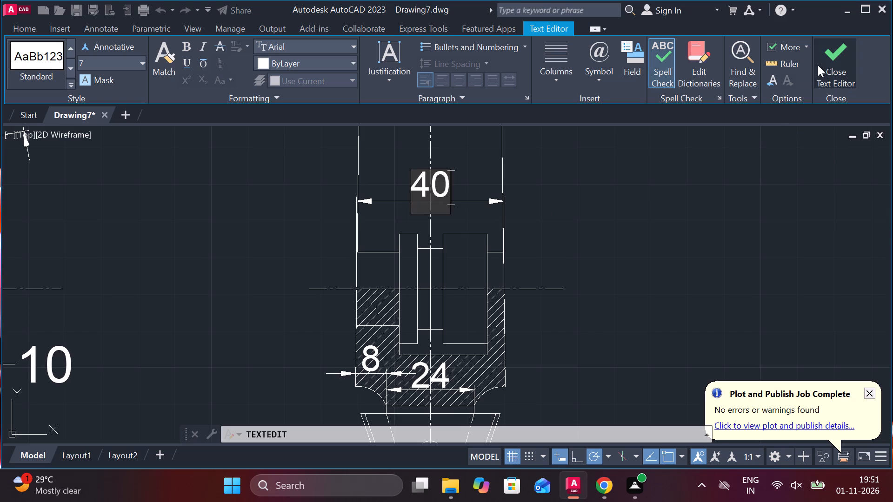
click(818, 65)
scroll(503, 229, down, 1)
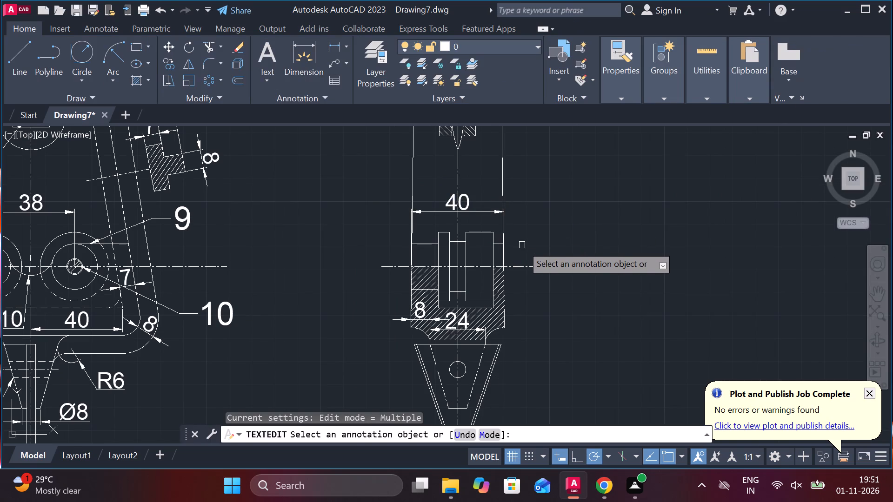
middle_drag(504, 246, 489, 310)
middle_drag(471, 175, 472, 214)
scroll(493, 217, up, 1)
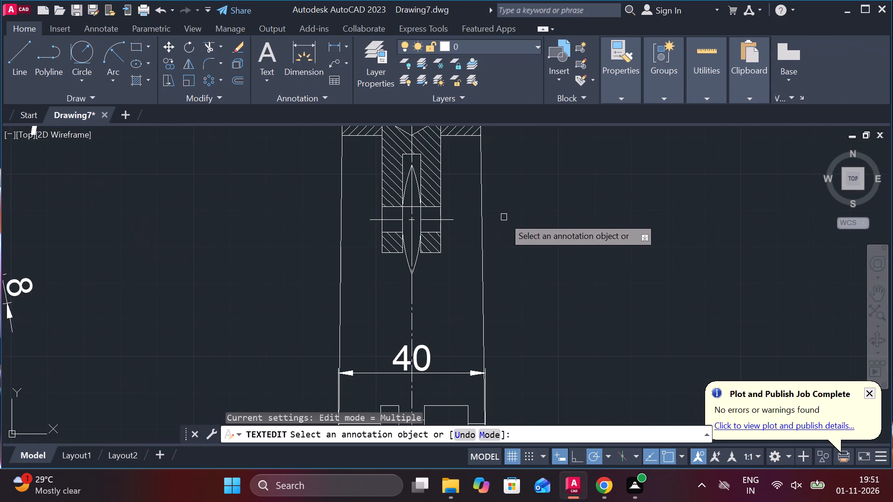
key(Escape)
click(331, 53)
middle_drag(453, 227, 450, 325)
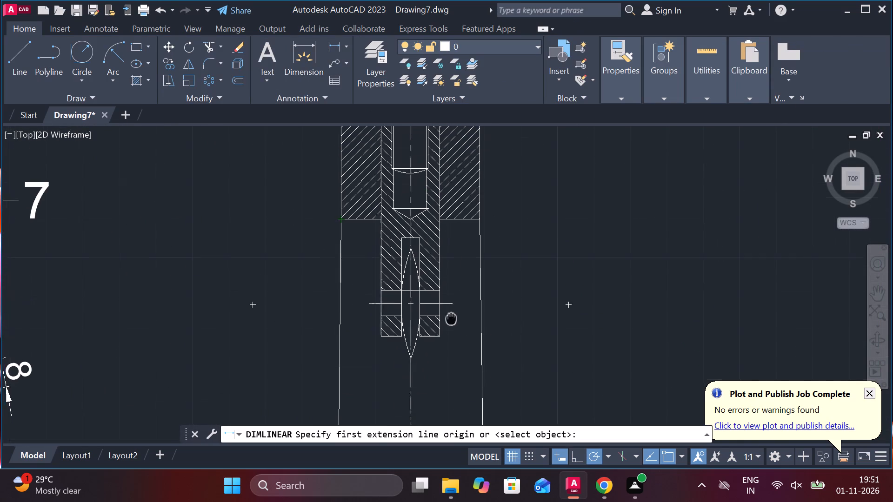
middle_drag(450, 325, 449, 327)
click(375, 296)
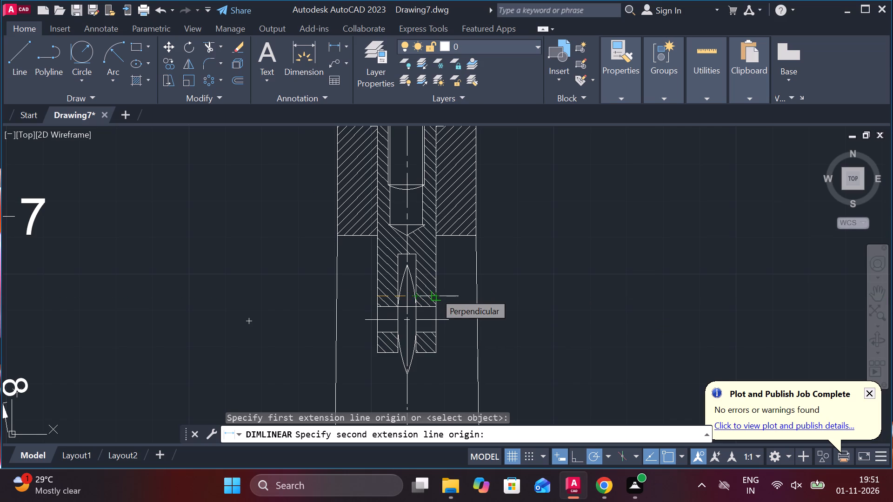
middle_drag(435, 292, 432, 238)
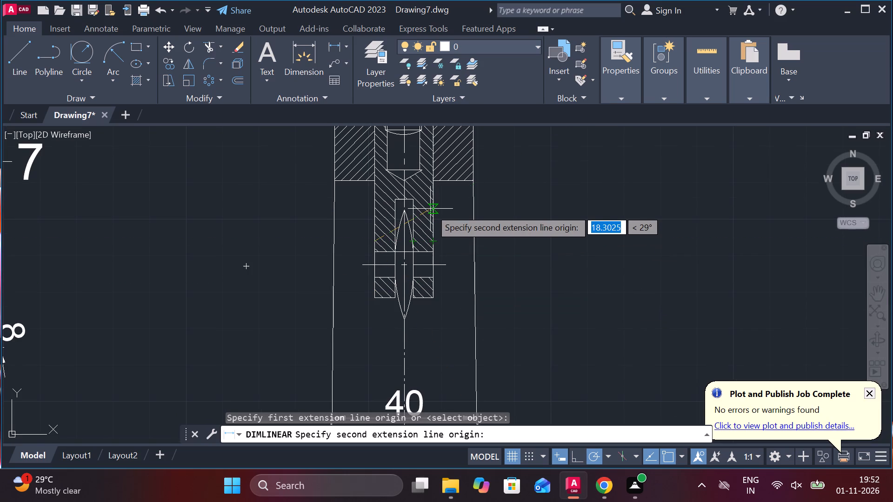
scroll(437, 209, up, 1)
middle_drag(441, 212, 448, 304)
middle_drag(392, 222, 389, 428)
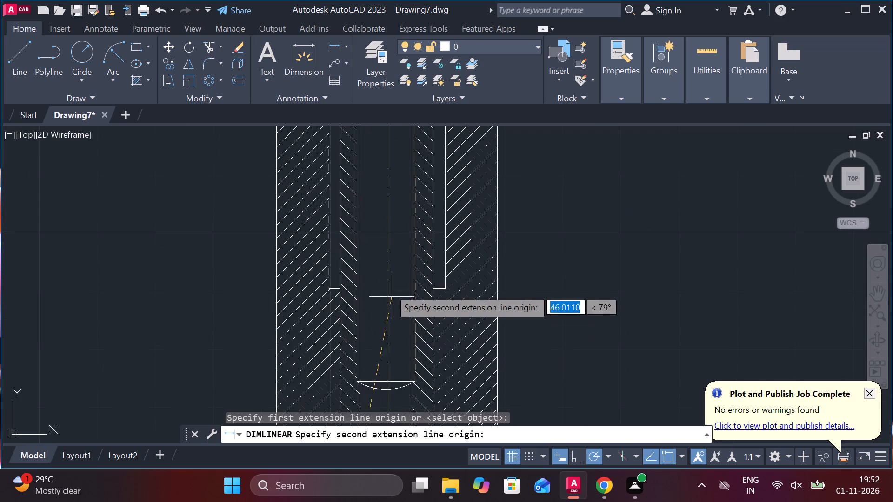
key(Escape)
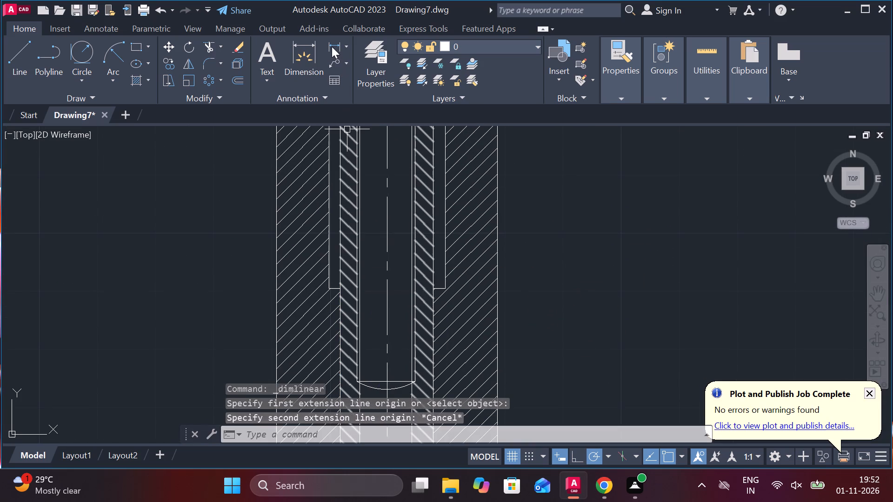
Add a horizontal linear dimension across the wider bore at its bottom step in the side view, placed just below the step.
click(332, 46)
click(328, 289)
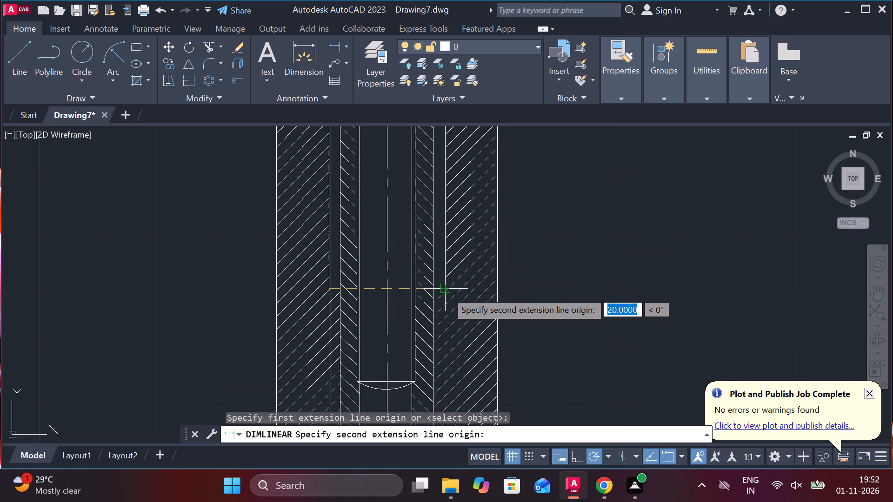
click(446, 291)
middle_drag(449, 291, 453, 210)
click(442, 236)
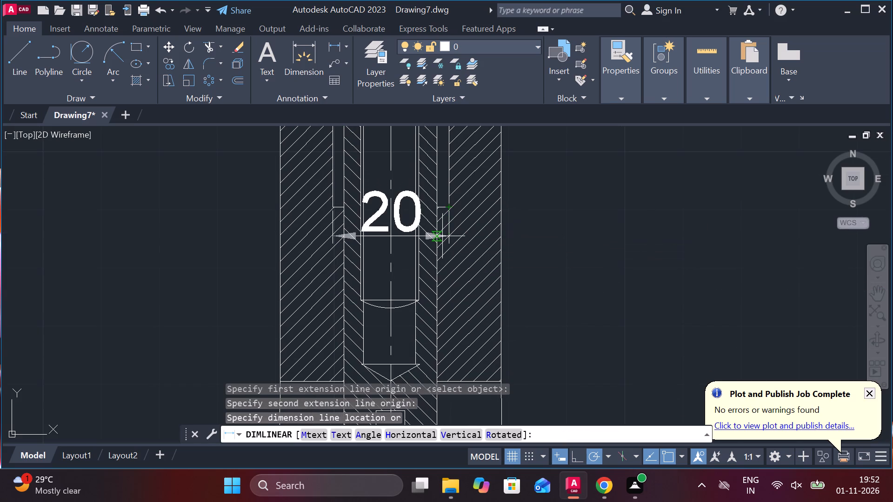
Add a vertical linear dimension from the cap nut's lower edge to the hatched housing's bottom corner, placed outside the side view's left edge.
scroll(511, 218, down, 2)
middle_drag(534, 230, 497, 312)
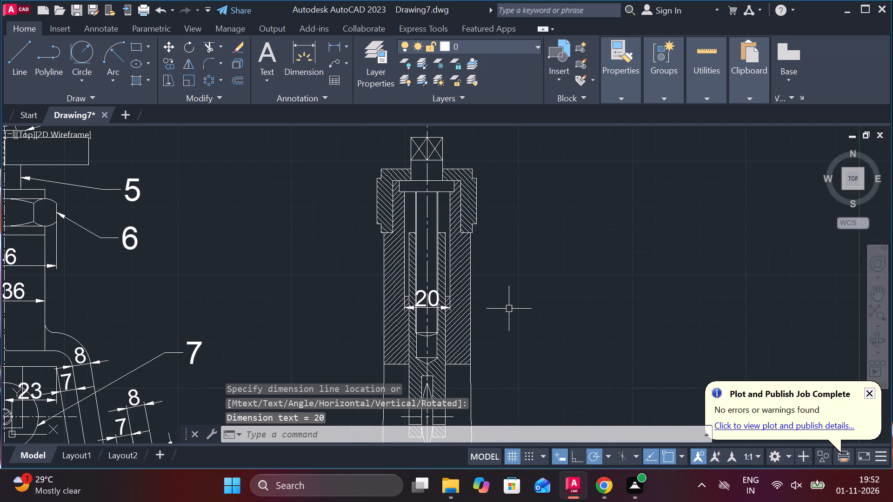
key(space)
scroll(376, 243, up, 2)
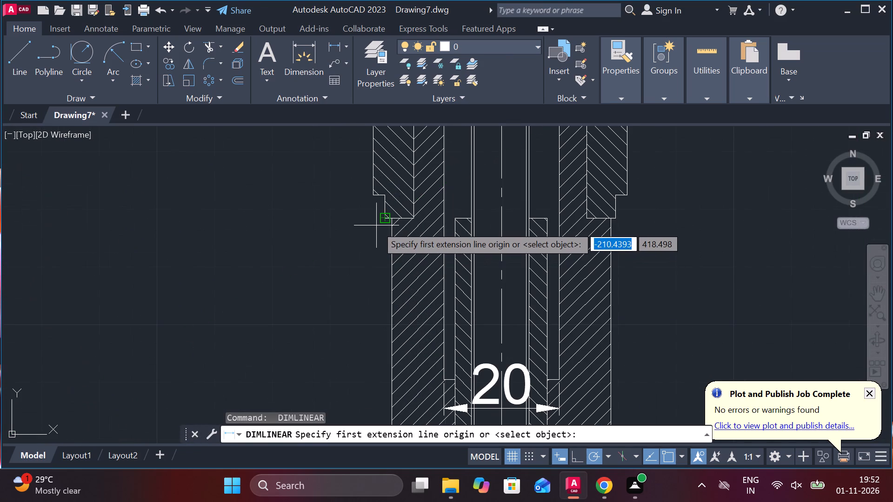
click(376, 225)
scroll(373, 279, down, 1)
middle_drag(368, 367, 384, 245)
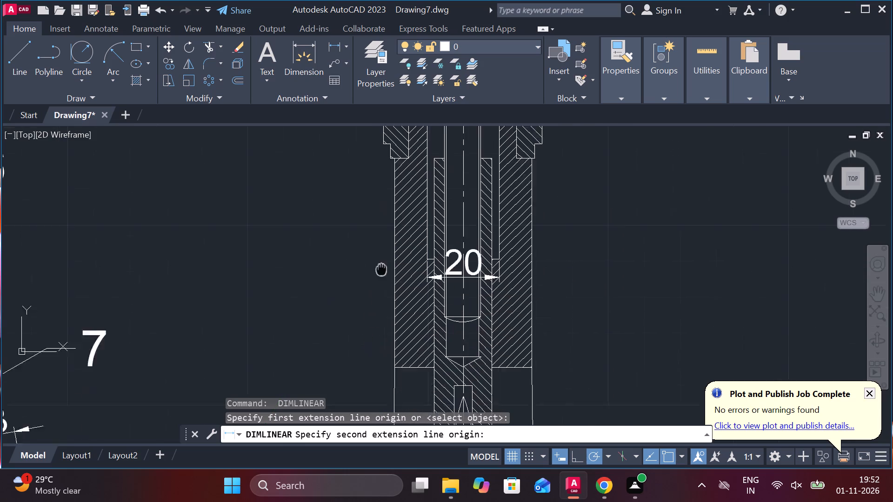
click(402, 325)
middle_drag(366, 239, 368, 324)
click(351, 291)
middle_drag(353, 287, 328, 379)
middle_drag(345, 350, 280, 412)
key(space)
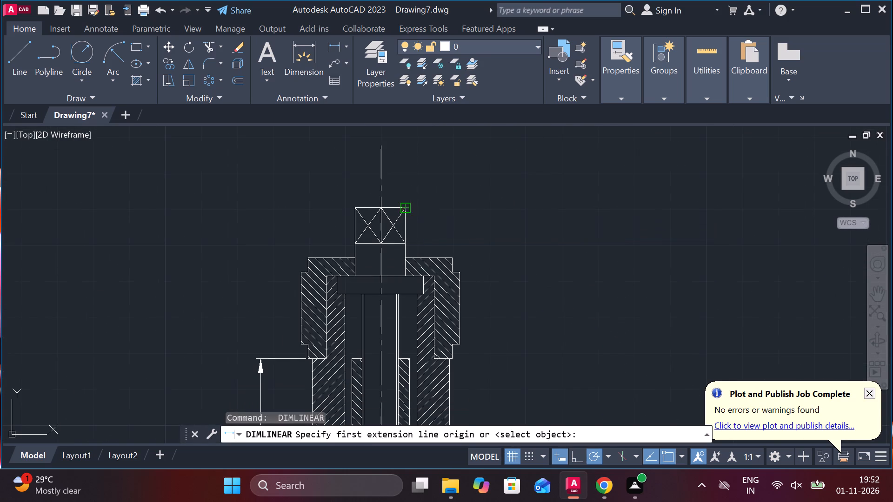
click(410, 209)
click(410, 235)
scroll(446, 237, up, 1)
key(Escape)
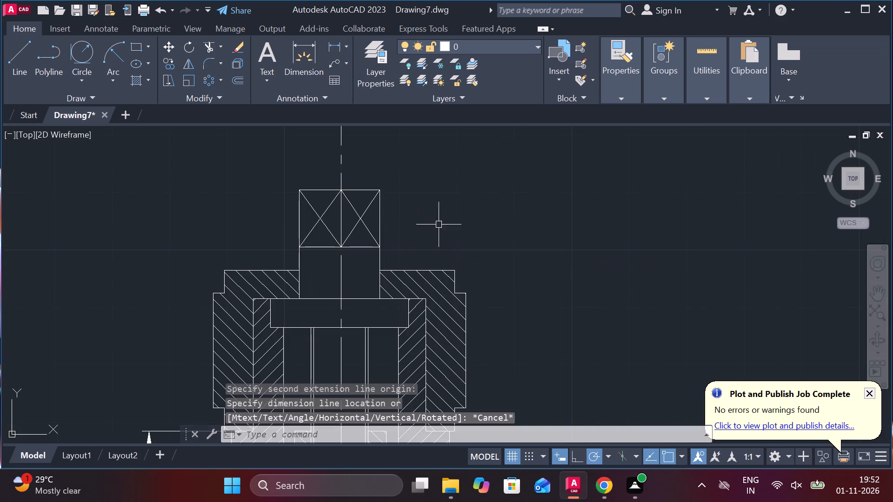
Add a vertical linear dimension for the height of the crossed square end atop the side view, placed to its right.
key(space)
click(380, 192)
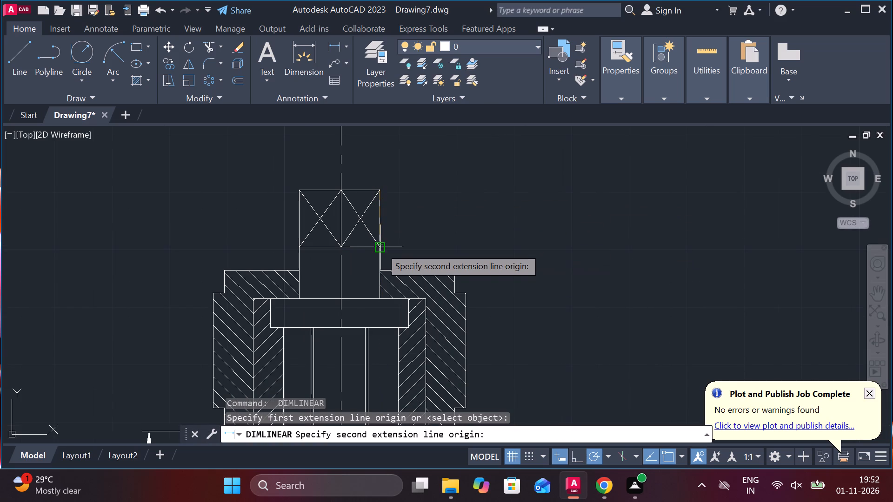
click(380, 247)
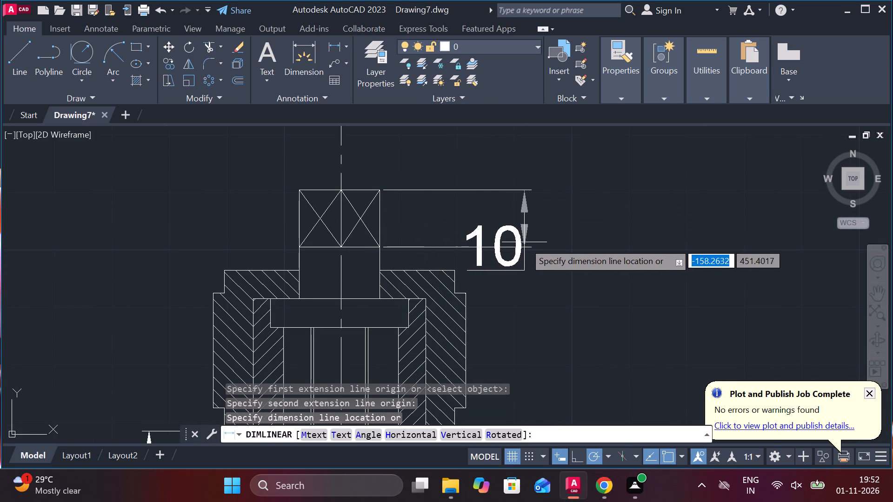
click(524, 242)
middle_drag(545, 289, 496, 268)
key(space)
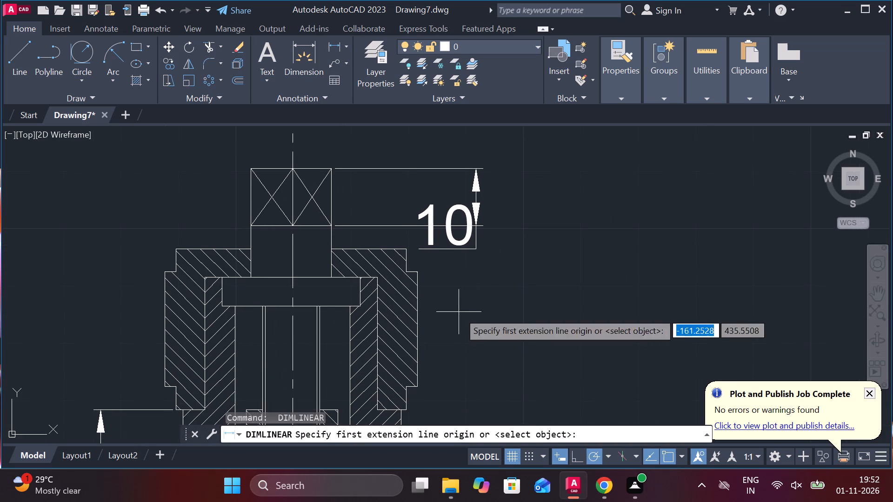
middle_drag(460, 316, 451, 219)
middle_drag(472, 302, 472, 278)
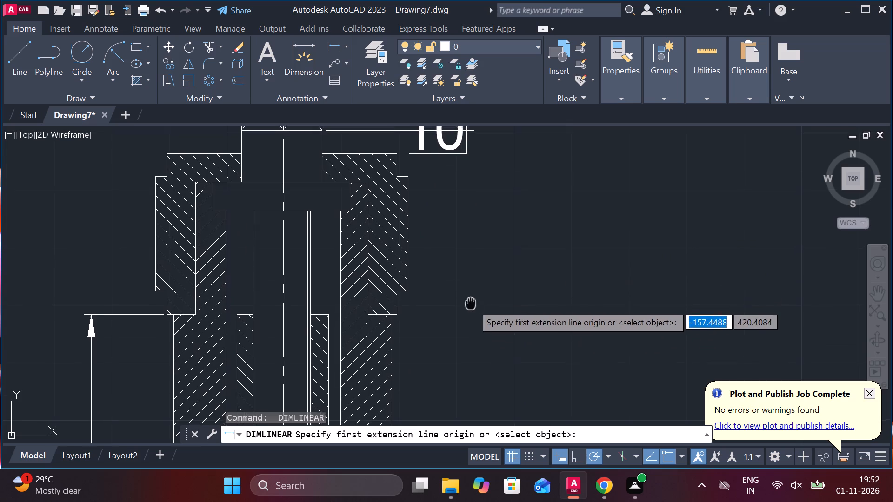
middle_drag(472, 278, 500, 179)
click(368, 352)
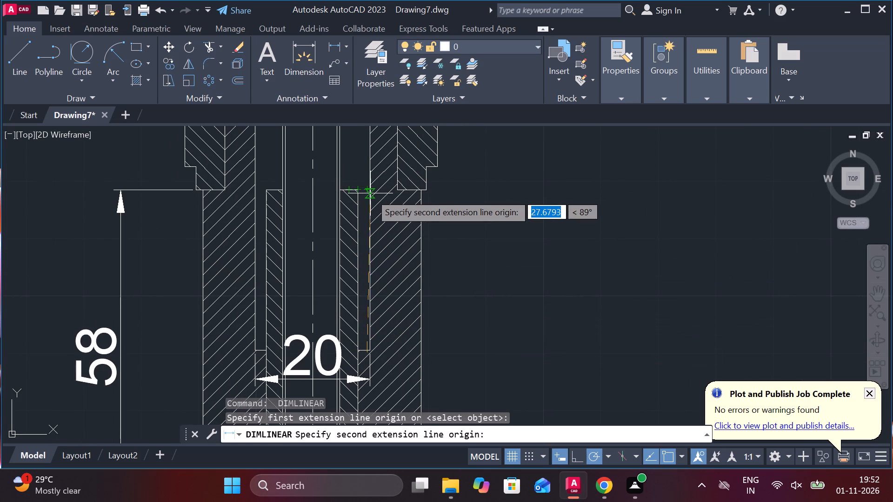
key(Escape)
Add a vertical linear dimension from the inner hatched sleeve's top to the wider bore's bottom step, placed right of the side view.
key(space)
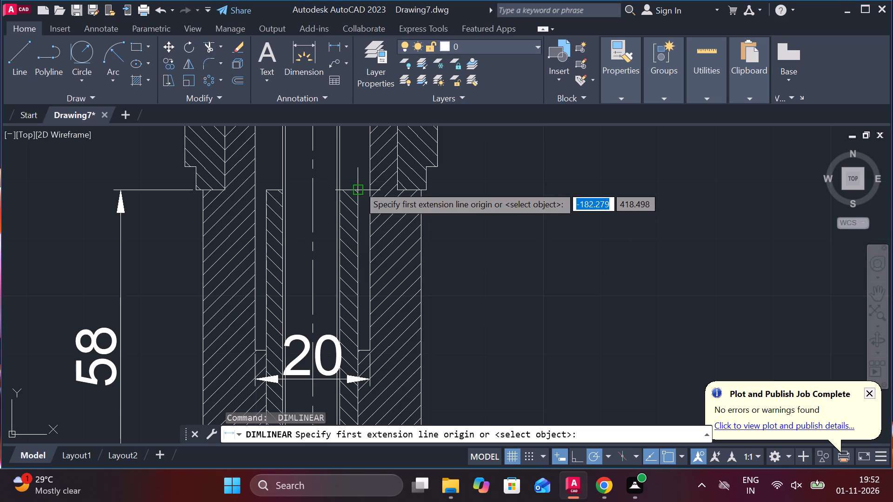
click(359, 185)
middle_drag(367, 244, 387, 153)
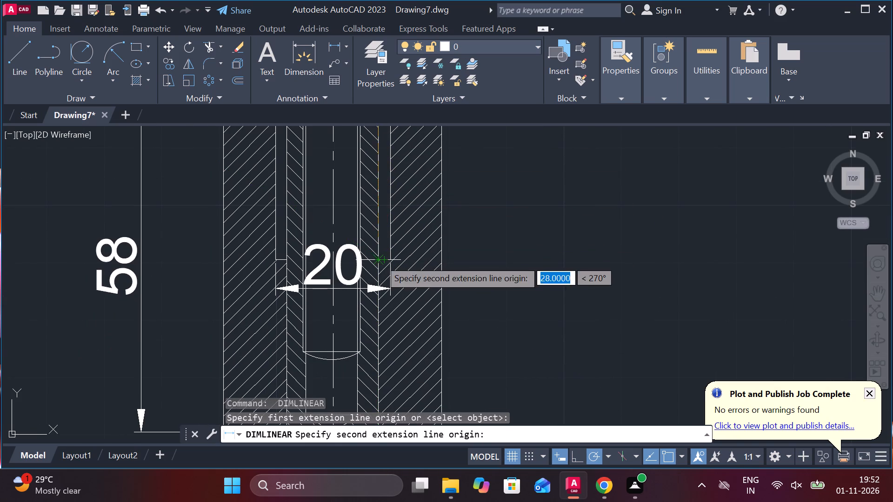
click(380, 259)
scroll(478, 238, down, 2)
middle_drag(478, 245, 476, 268)
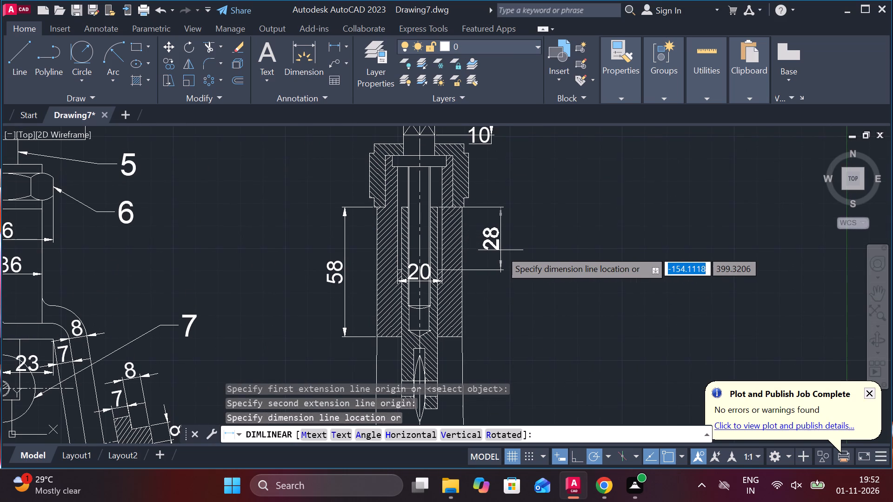
click(499, 250)
Add a vertical linear dimension for the cap nut's upper-left step height in the side view, placed outside on the left.
middle_drag(502, 235, 501, 271)
scroll(418, 177, up, 3)
key(space)
middle_drag(298, 189, 407, 210)
click(332, 206)
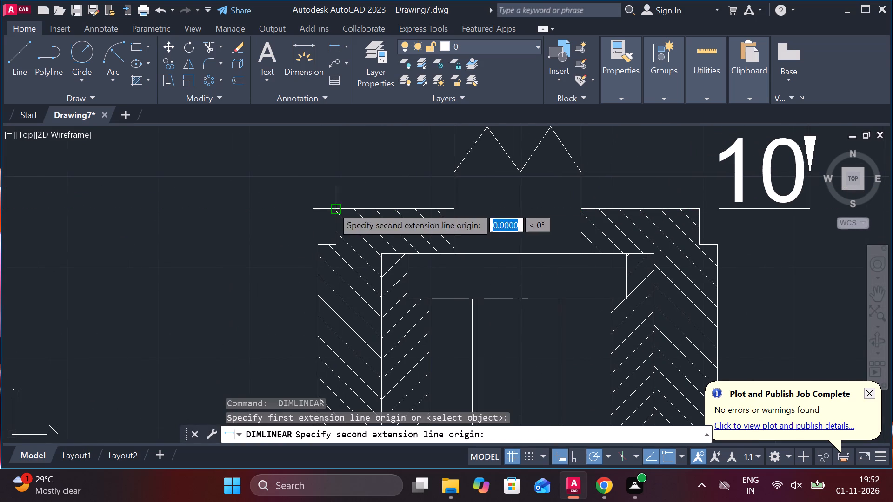
click(335, 244)
click(265, 244)
Copy the section letter A from the front view to just above the sectioned side view's centreline.
scroll(303, 245, down, 1)
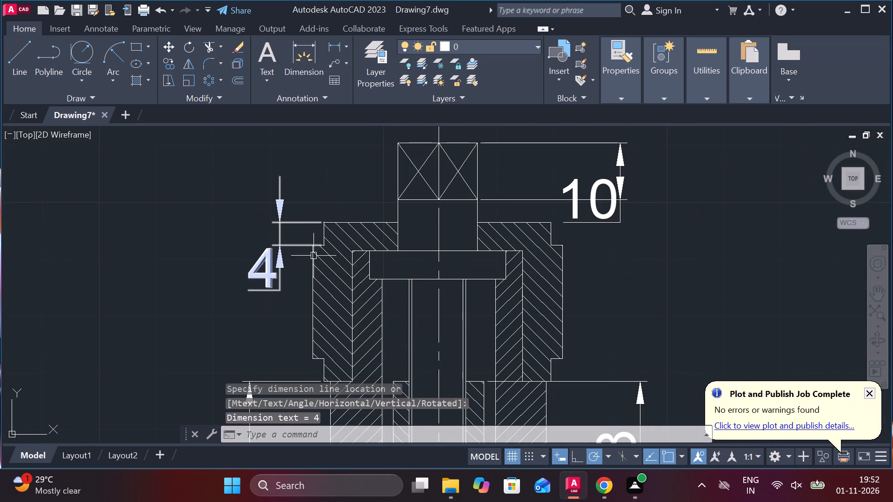
scroll(352, 271, down, 2)
middle_drag(428, 261, 432, 298)
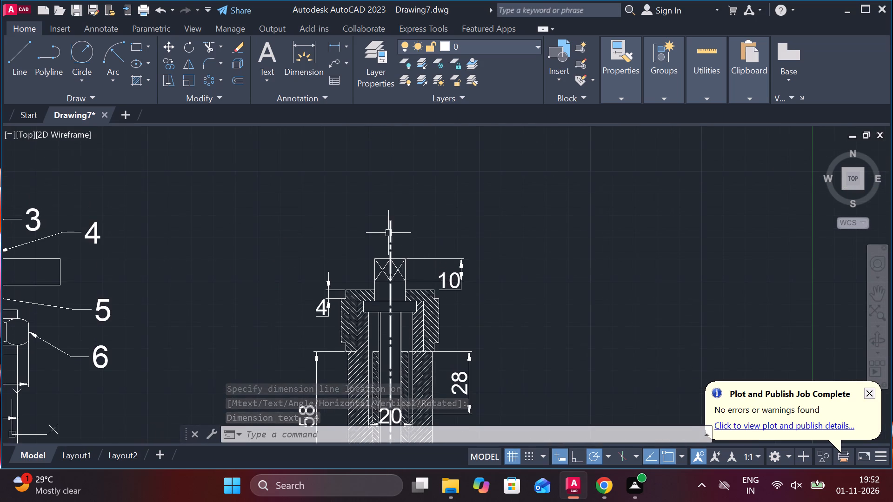
scroll(388, 233, up, 2)
middle_drag(416, 262, 415, 315)
scroll(385, 222, down, 3)
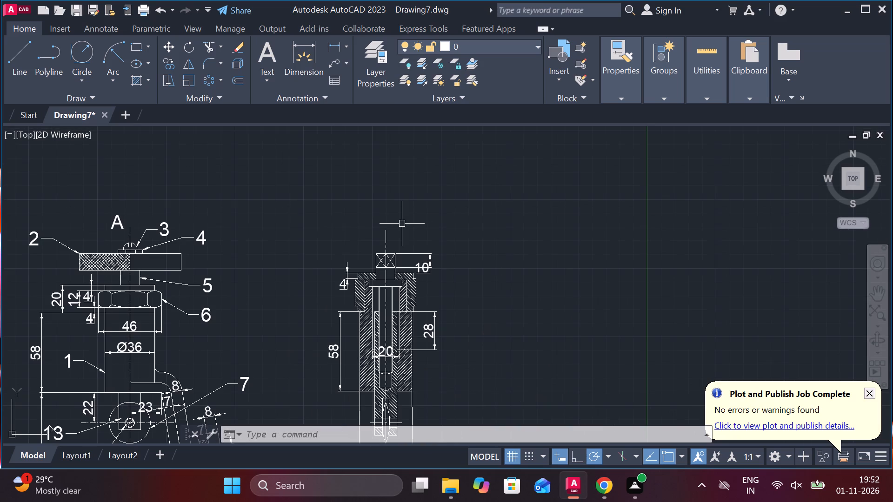
click(115, 218)
text(CO)
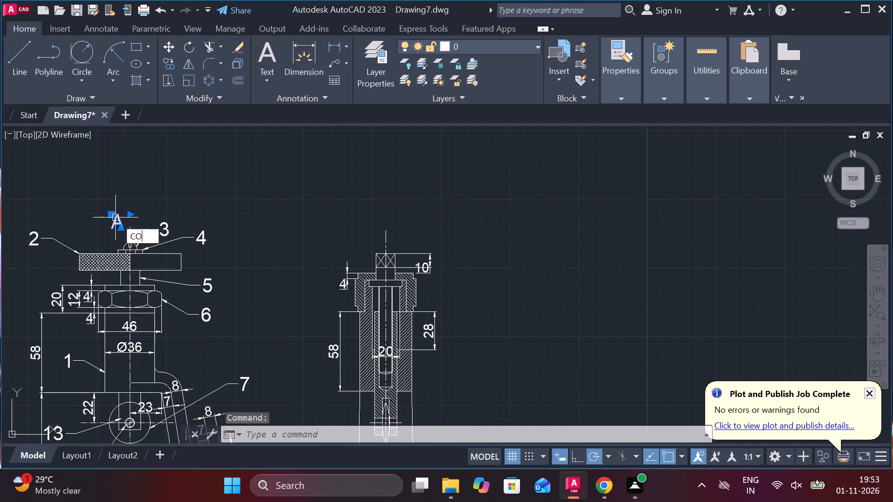
key(Return)
click(115, 218)
scroll(360, 219, up, 2)
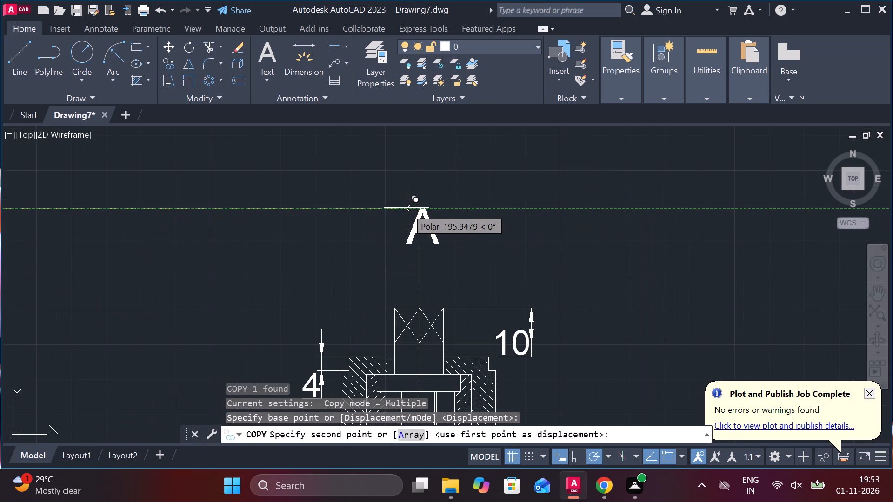
click(404, 204)
key(Escape)
Edit the copied letter A above the sectioned side view so the title reads SECTION A-B.
double_click(414, 222)
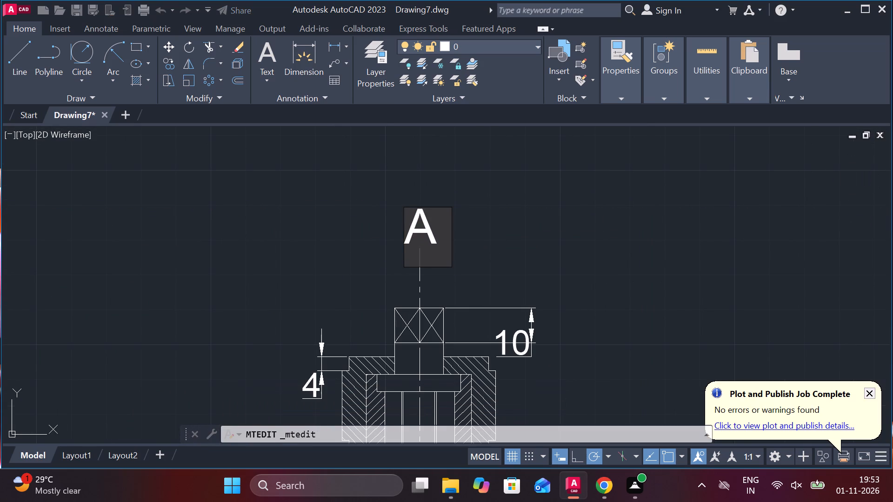
text(SECTION)
key(space)
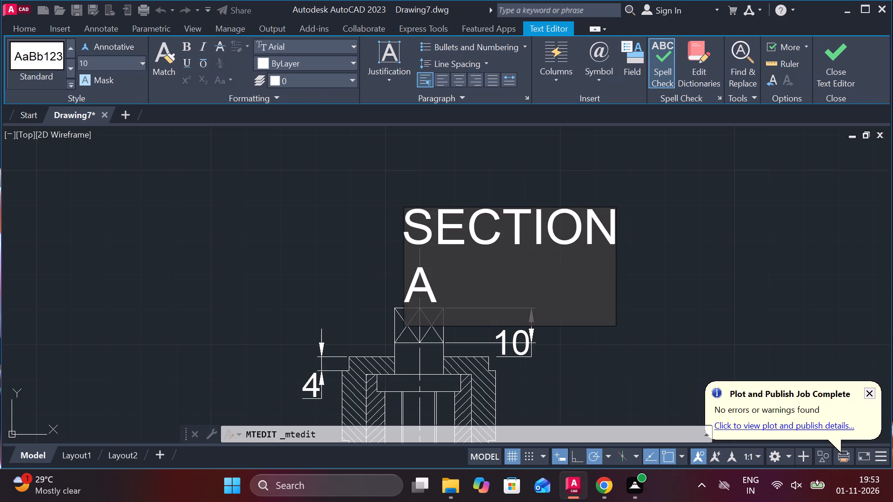
key(Right)
text(-B)
click(839, 64)
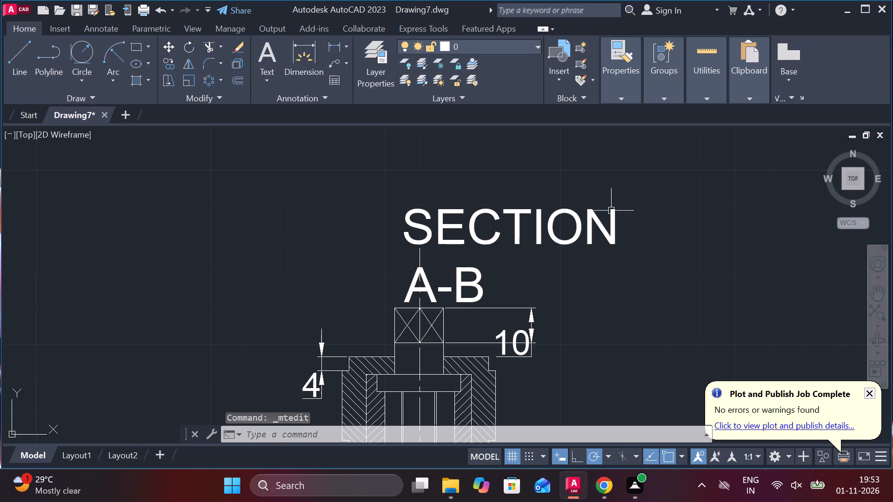
Widen the SECTION A-B title's text frame so the whole title fits on one line.
scroll(587, 194, down, 1)
click(579, 220)
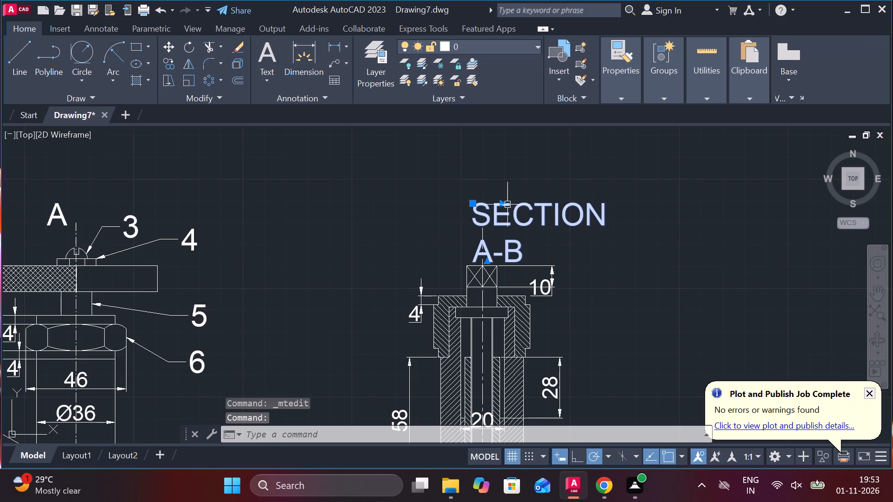
click(502, 201)
click(683, 190)
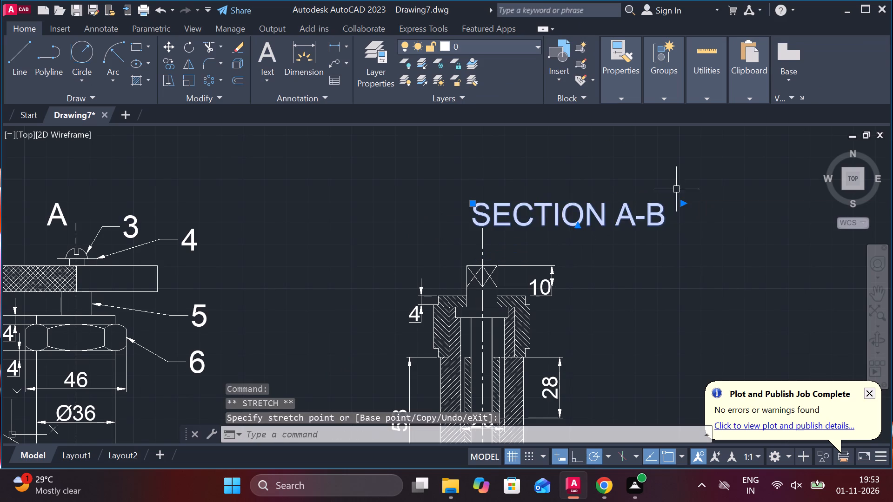
key(Escape)
click(573, 215)
key(Escape)
Shift the SECTION A-B title sideways so it sits roughly centred over the side view's centreline.
click(500, 210)
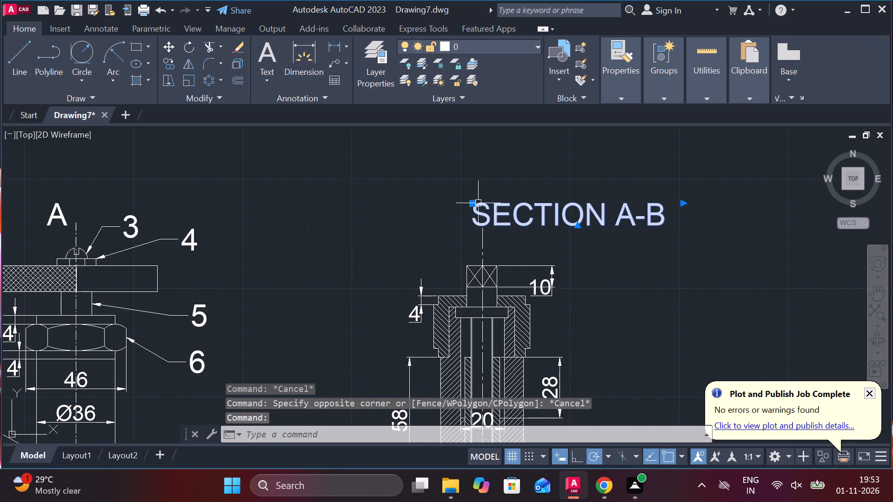
click(475, 203)
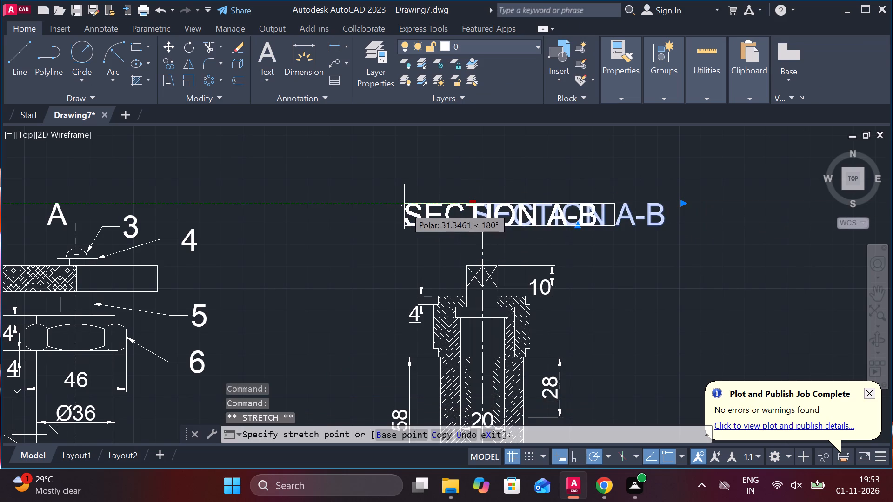
click(396, 206)
key(Escape)
Move the front view and the sectioned side view together to the other side of the part details, just beyond part 13.
scroll(538, 207, down, 4)
middle_drag(587, 226, 317, 165)
middle_drag(322, 208, 335, 230)
drag(132, 138, 141, 142)
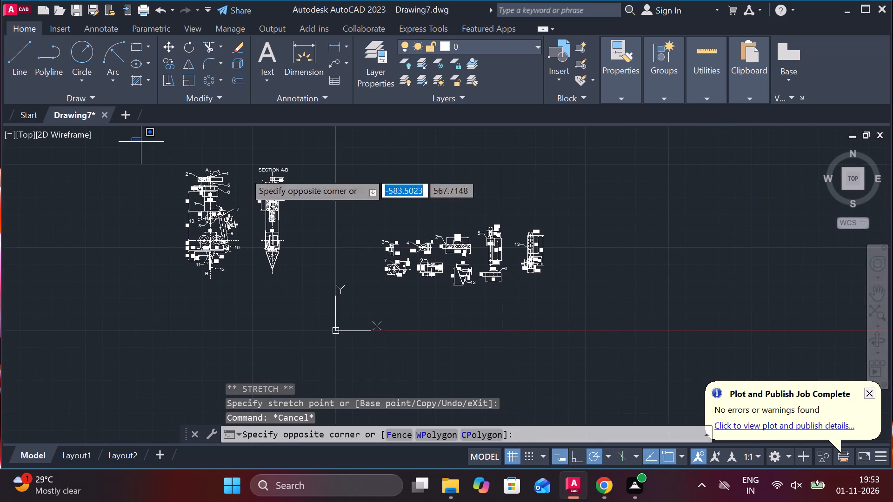
click(319, 297)
key(m)
key(Return)
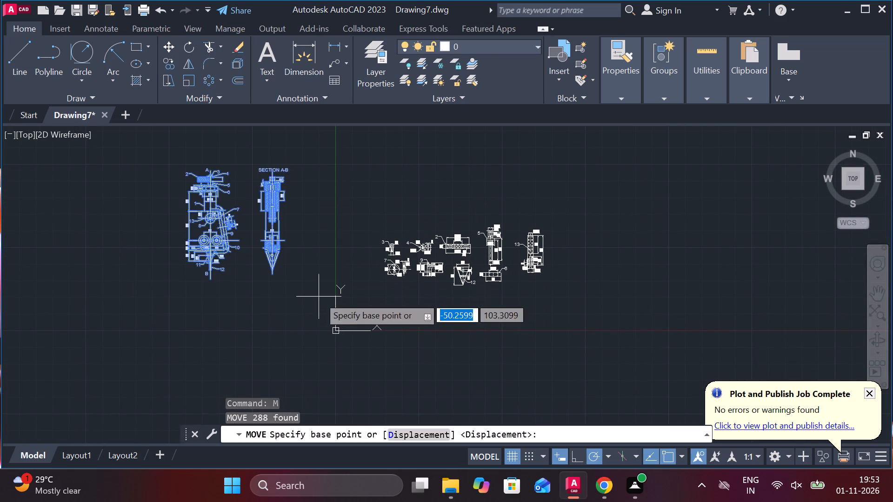
click(313, 252)
scroll(679, 375, up, 2)
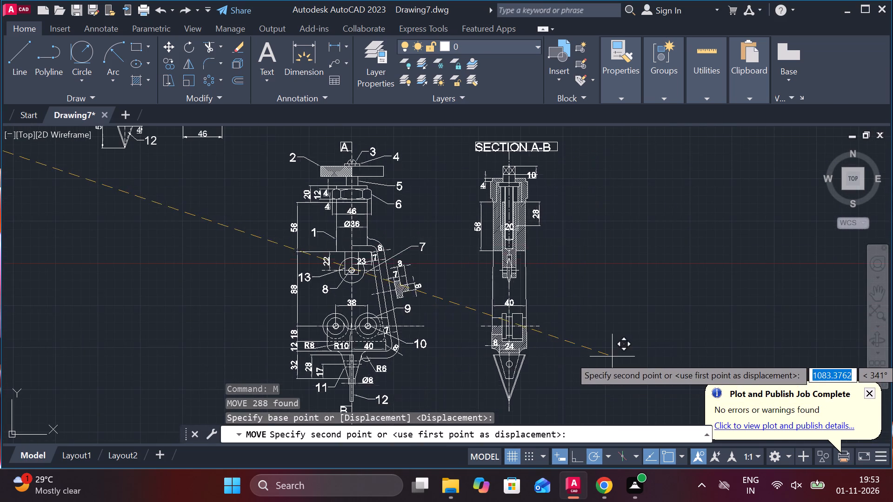
scroll(612, 357, down, 1)
middle_drag(663, 281, 622, 343)
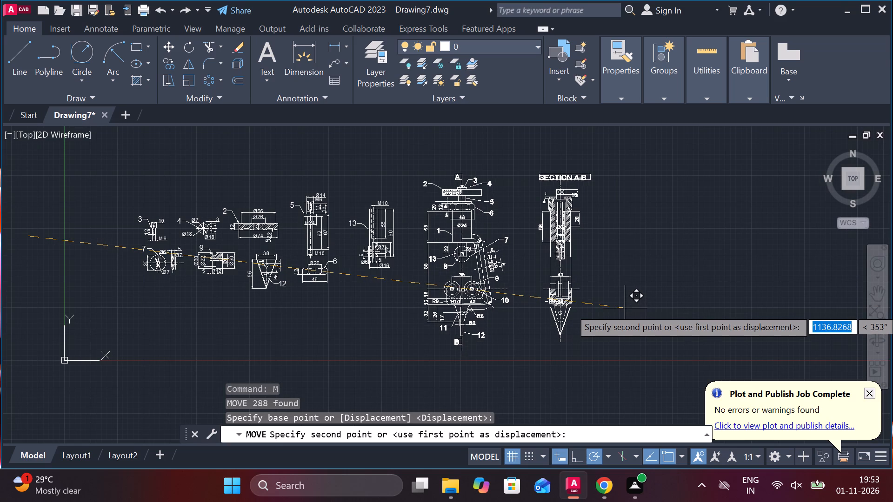
click(614, 320)
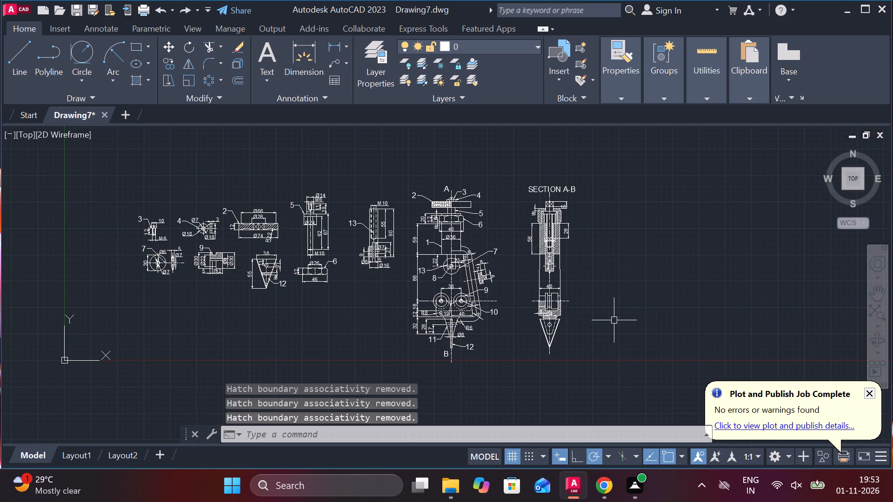
Move the details of parts 2, 3, 4, 5, 6, 7, 9 and 12 up and away from part 13, leaving free space beside it.
scroll(499, 341, up, 1)
middle_drag(500, 339, 590, 294)
scroll(597, 292, down, 1)
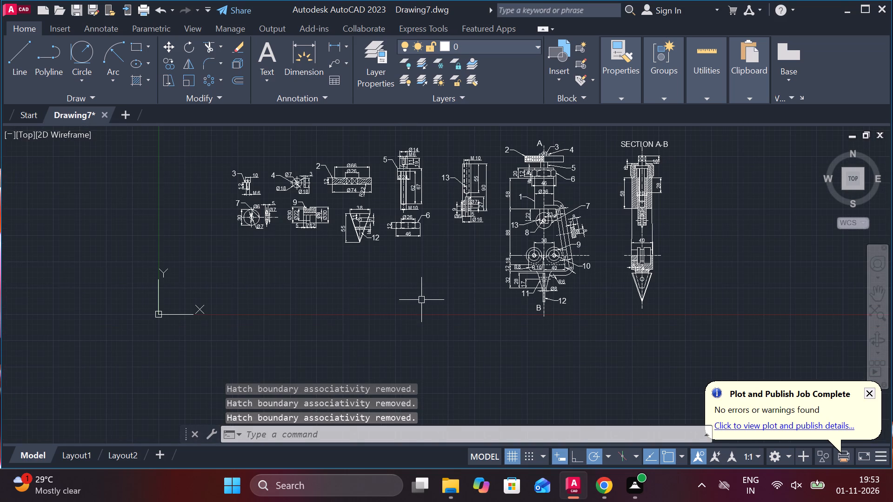
middle_drag(407, 286, 419, 289)
scroll(369, 174, up, 2)
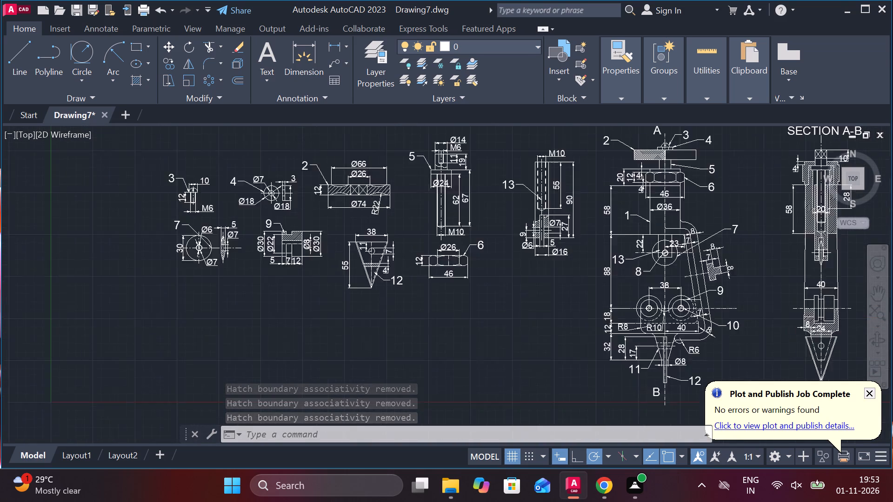
middle_drag(299, 195, 400, 188)
scroll(383, 200, down, 1)
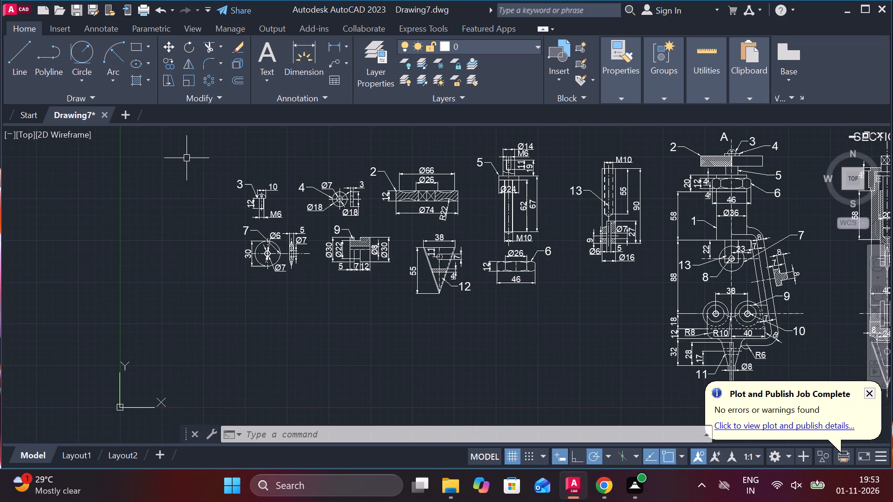
middle_drag(212, 206, 214, 233)
click(192, 140)
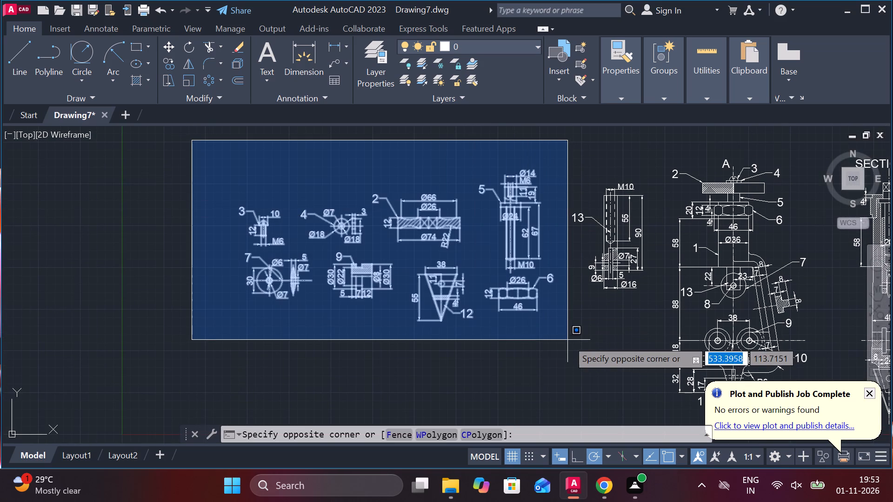
click(567, 340)
key(m)
key(Return)
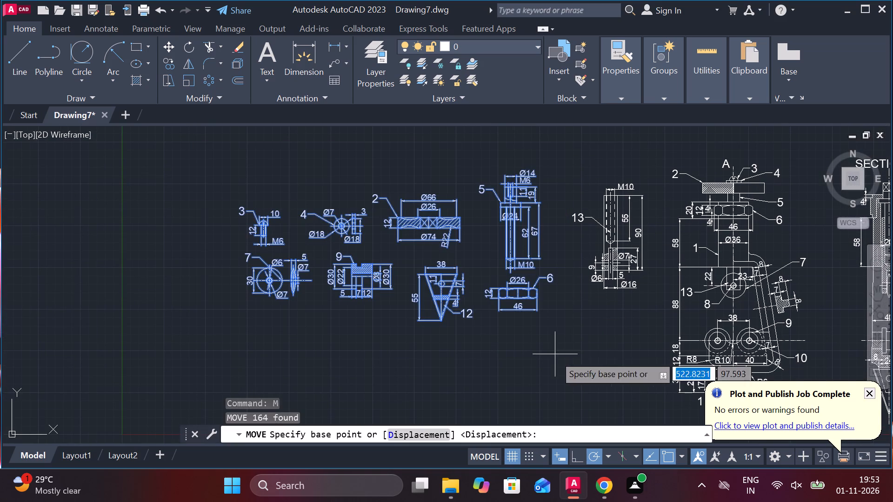
click(550, 355)
middle_drag(537, 354, 406, 303)
middle_drag(613, 415, 552, 346)
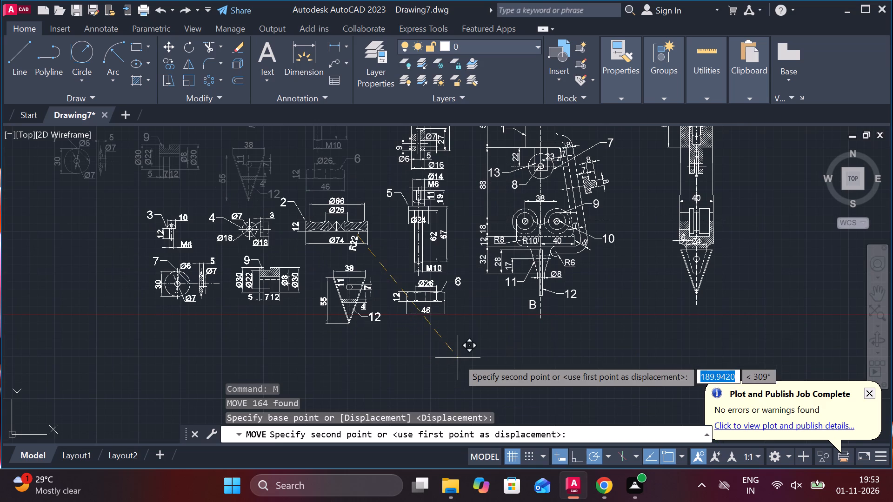
scroll(413, 331, down, 2)
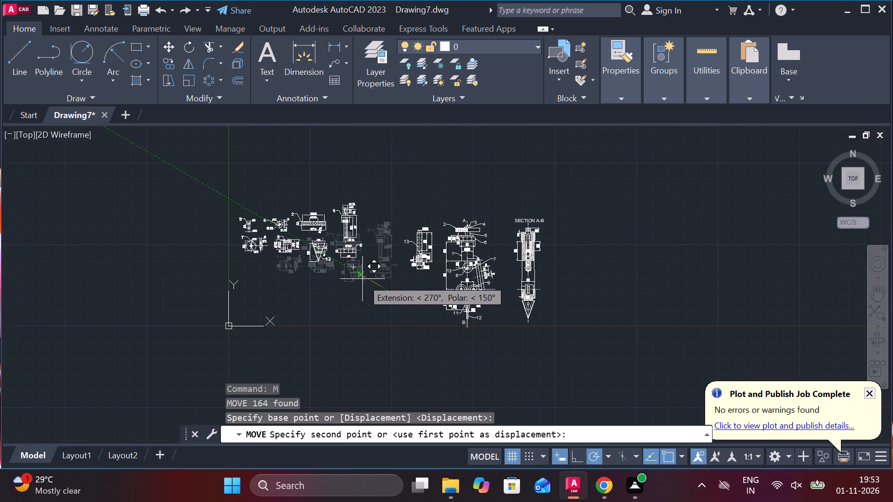
click(335, 232)
key(Escape)
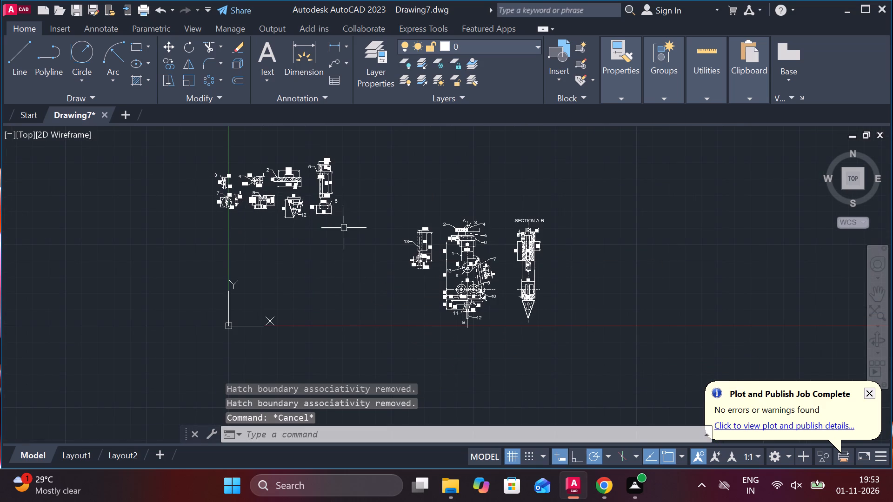
Move the details of parts 5 and 6 directly below part 13, beside the assembly front view.
scroll(344, 226, up, 2)
middle_drag(344, 226, 388, 304)
click(393, 294)
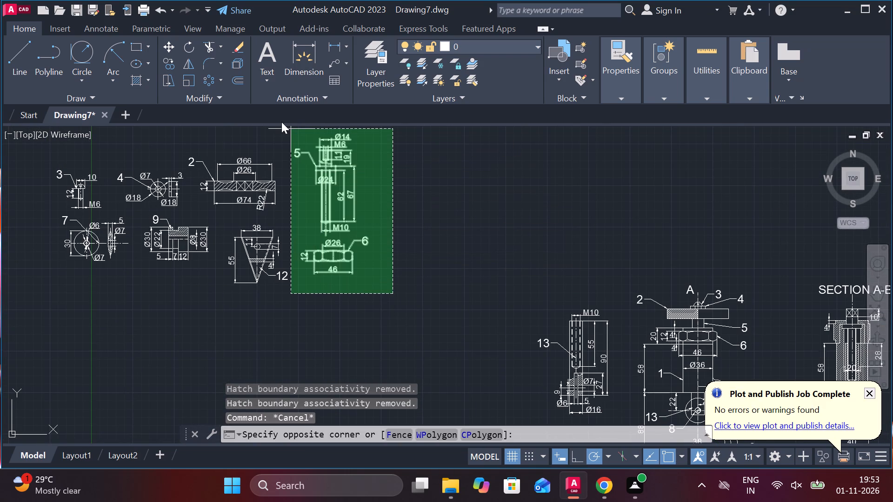
click(281, 121)
middle_drag(290, 132, 300, 169)
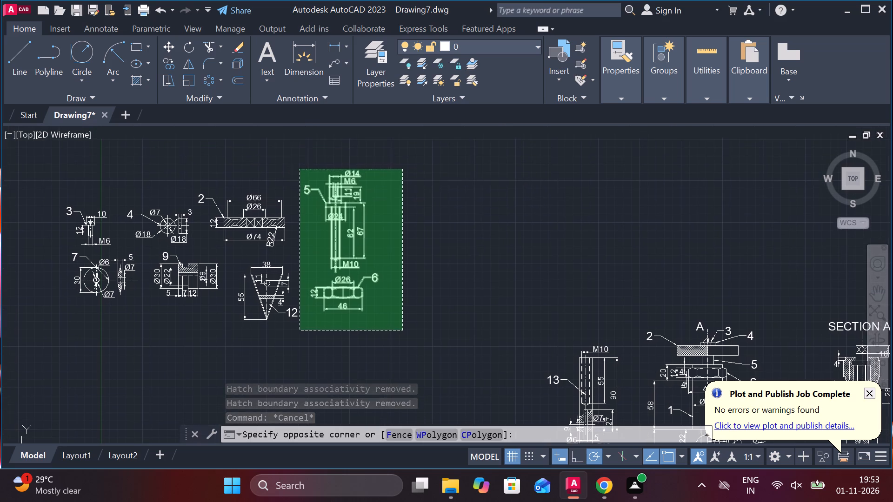
click(302, 158)
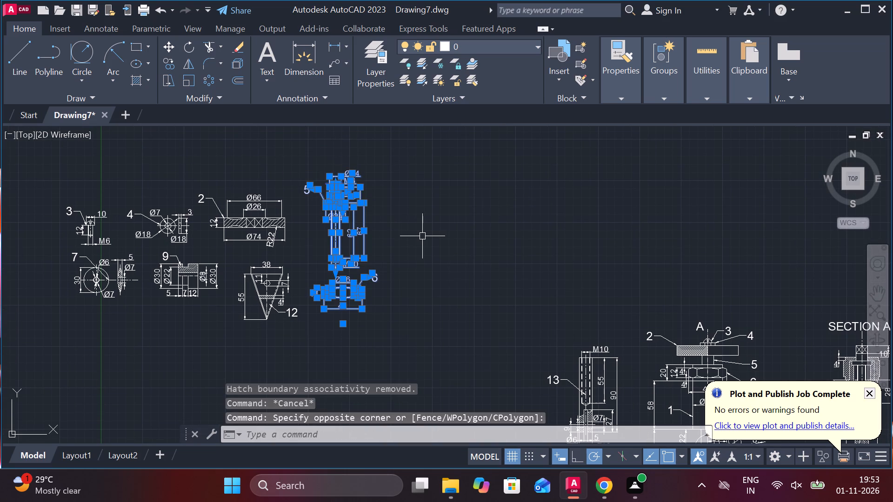
key(m)
key(Return)
click(424, 236)
middle_drag(425, 242, 380, 147)
scroll(440, 219, down, 1)
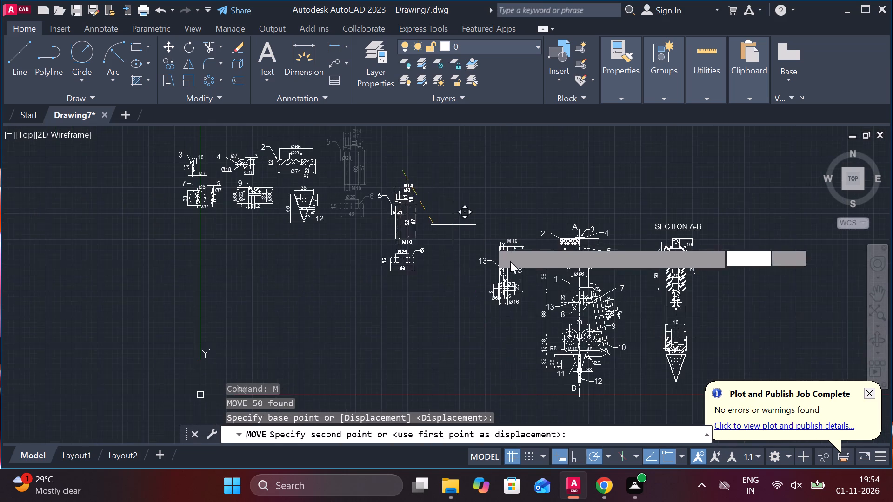
scroll(552, 350, up, 4)
middle_drag(565, 330, 592, 265)
scroll(606, 291, down, 1)
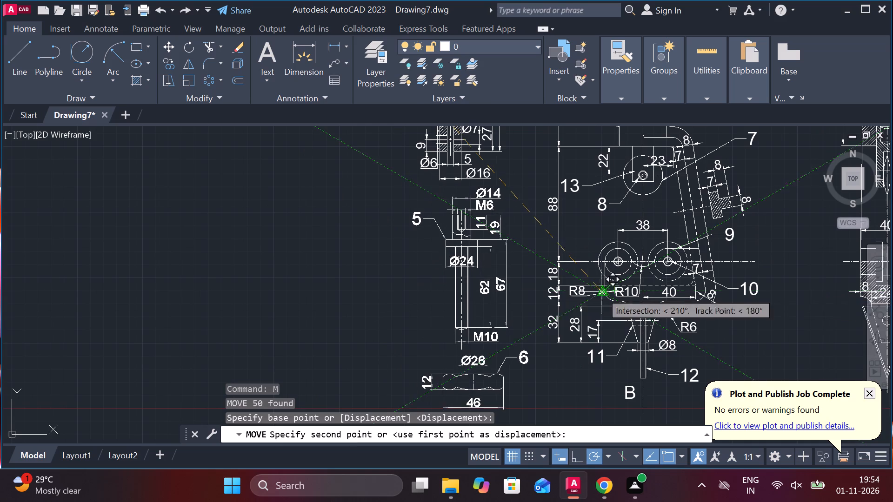
click(590, 291)
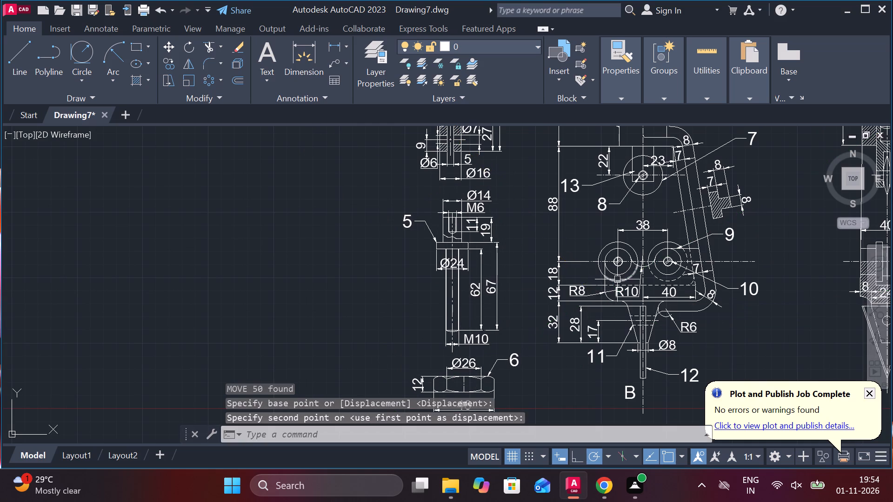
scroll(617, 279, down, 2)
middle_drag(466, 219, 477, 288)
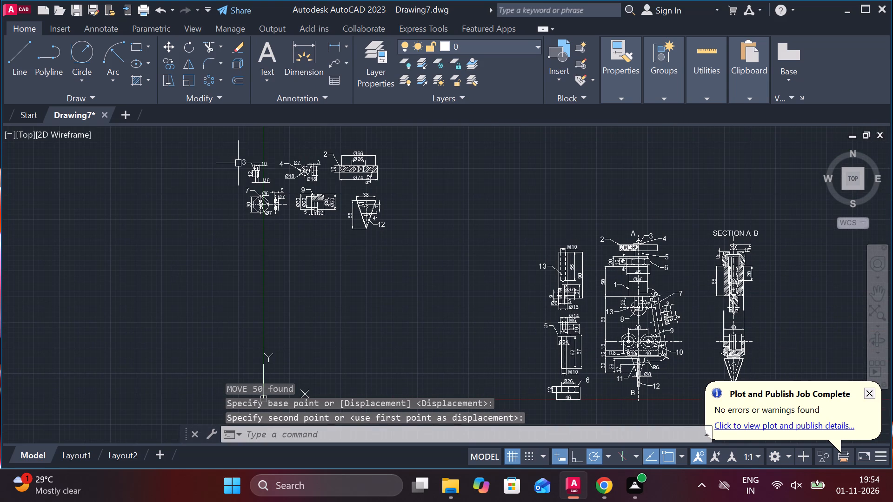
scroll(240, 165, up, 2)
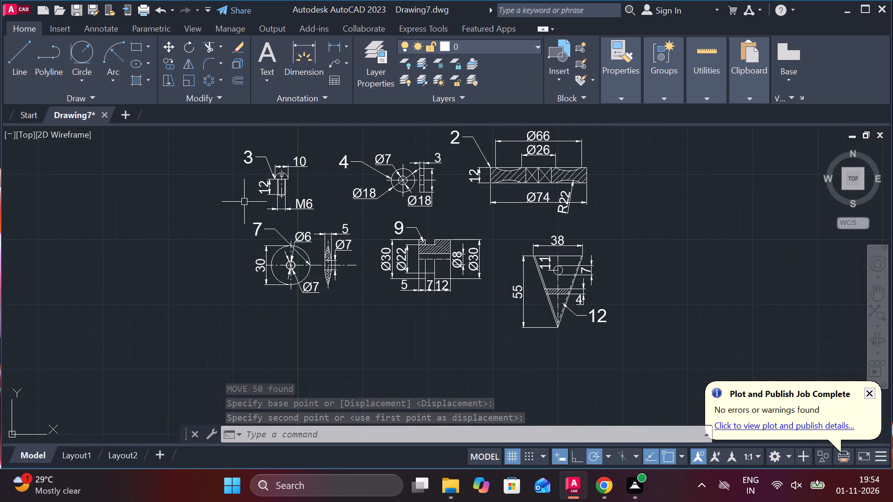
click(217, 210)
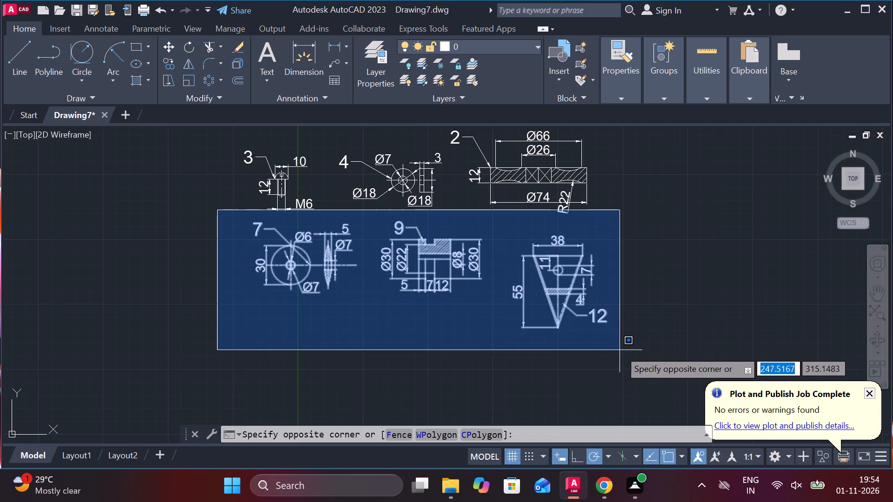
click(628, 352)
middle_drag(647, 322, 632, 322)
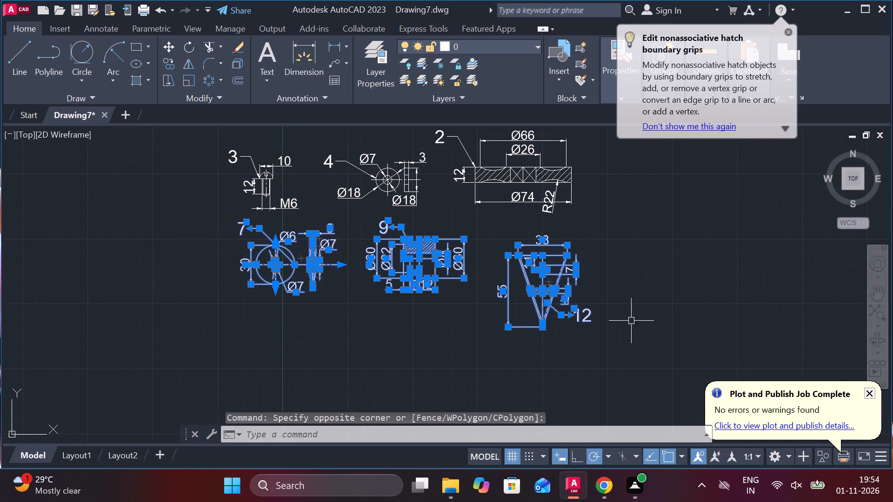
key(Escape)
Move the triangular part 12 detail next to the upper end of part 13, on the side away from the assembly.
drag(630, 365, 615, 353)
click(496, 231)
middle_drag(606, 261, 500, 240)
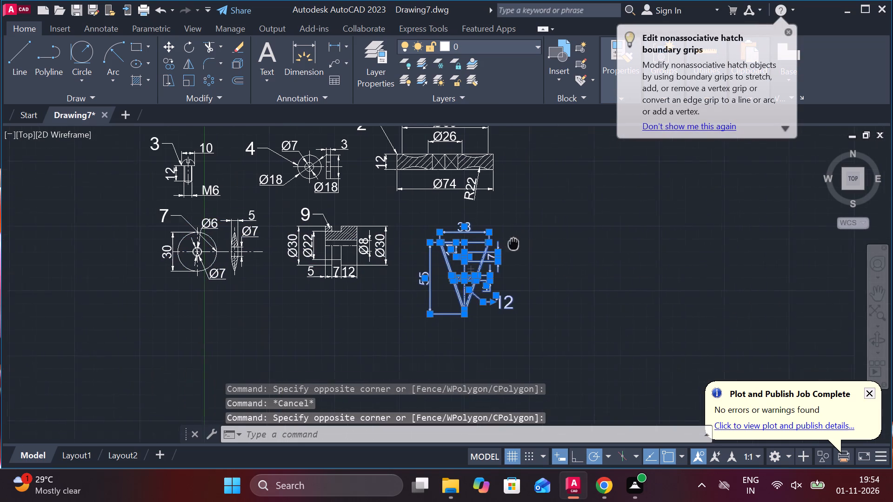
middle_drag(500, 240, 477, 238)
key(m)
key(Return)
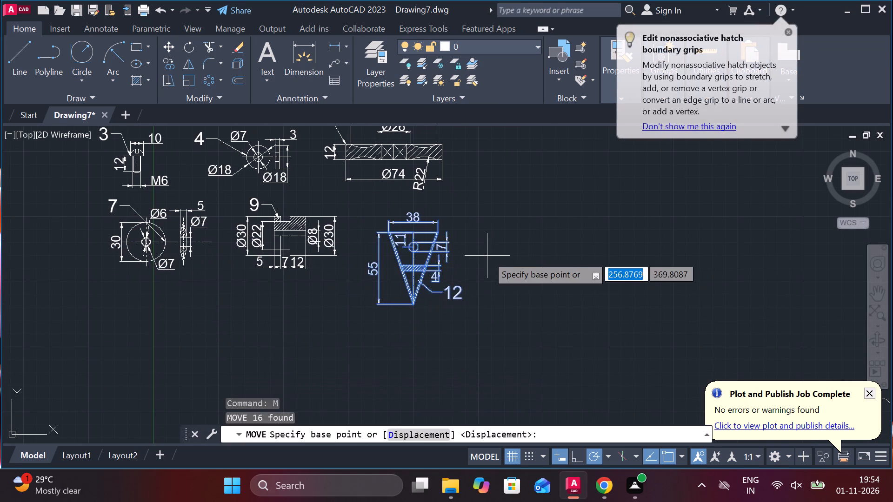
click(487, 256)
middle_drag(503, 268, 364, 163)
scroll(463, 216, down, 1)
scroll(584, 247, up, 2)
middle_drag(593, 254, 520, 225)
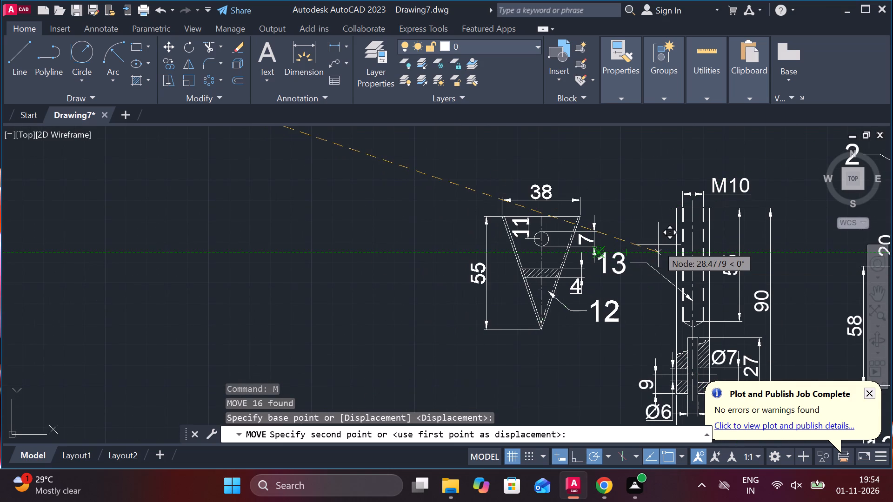
click(643, 243)
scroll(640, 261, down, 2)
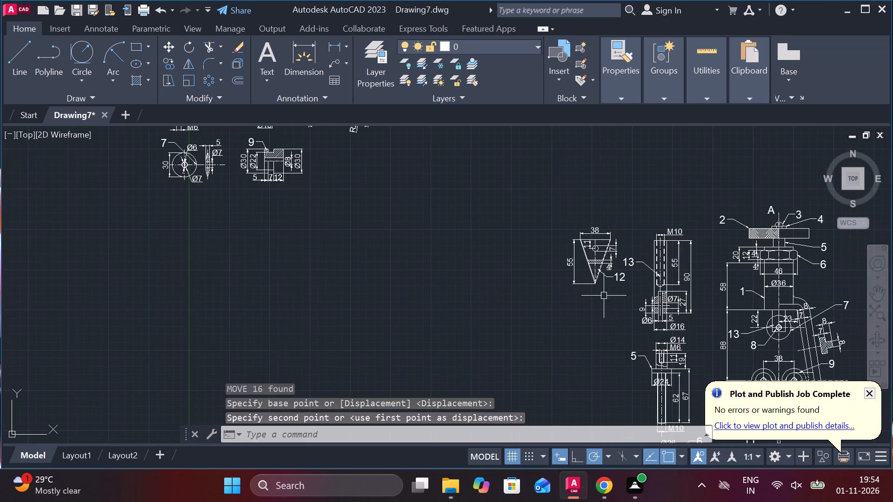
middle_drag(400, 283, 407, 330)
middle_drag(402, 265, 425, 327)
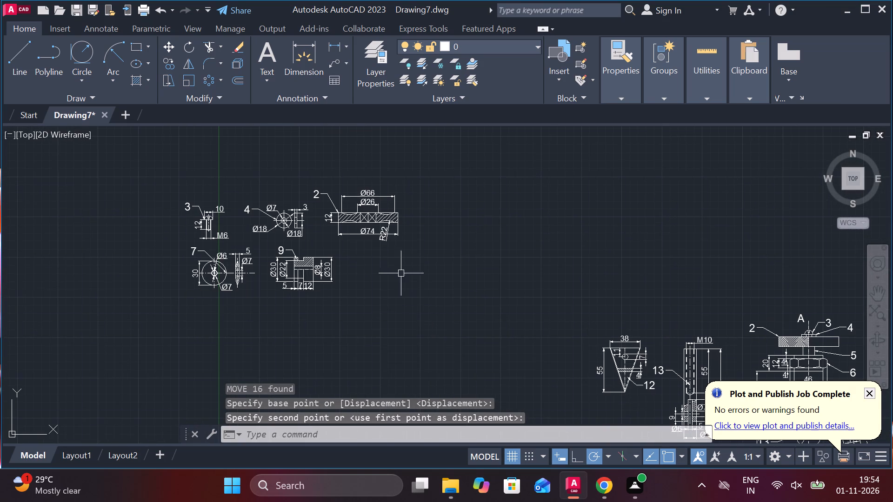
Move the part 9 detail directly below the triangular part 12, beside the lower end of part 13.
scroll(290, 268, up, 2)
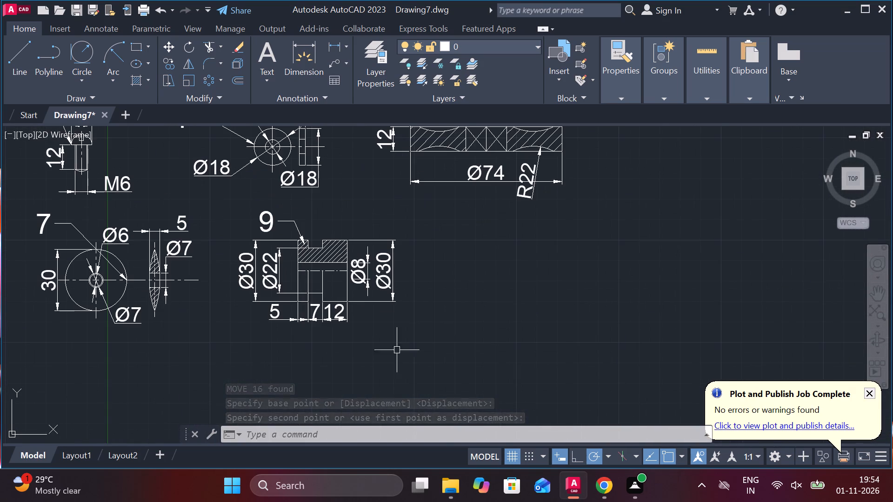
click(429, 316)
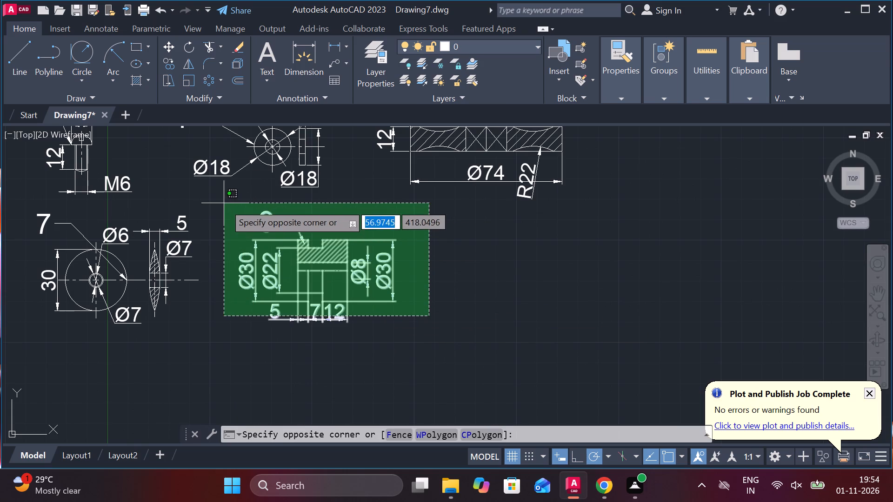
click(234, 209)
key(m)
key(Return)
click(478, 286)
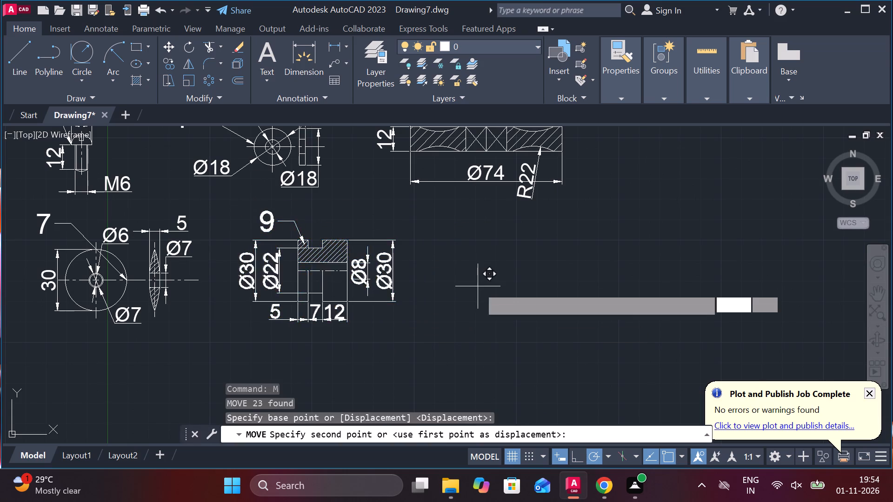
scroll(478, 286, down, 3)
middle_drag(481, 297, 392, 222)
scroll(572, 315, up, 3)
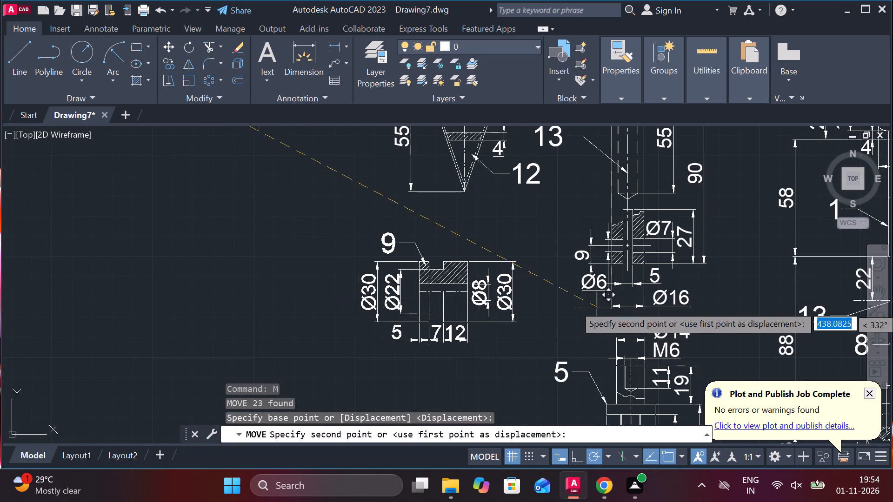
click(628, 284)
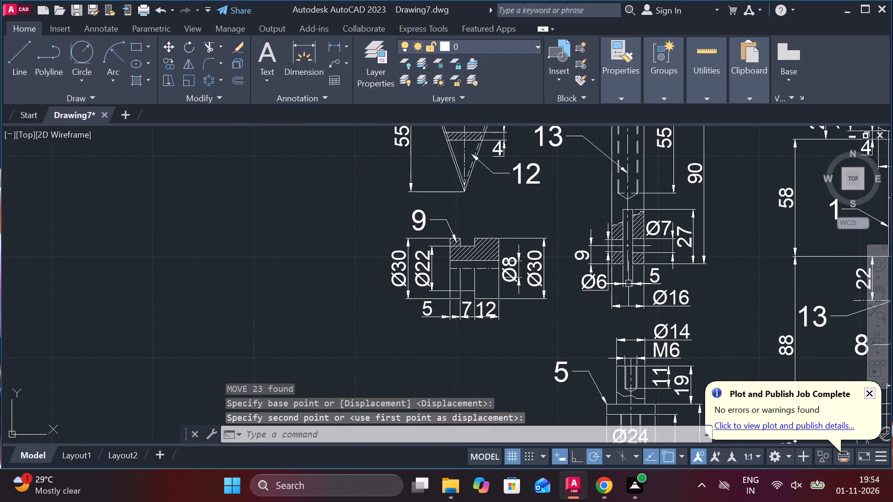
Move the part 2 disc detail directly below part 9, beside the upper end of part 5.
scroll(642, 285, down, 2)
middle_drag(437, 297, 476, 383)
scroll(438, 276, down, 1)
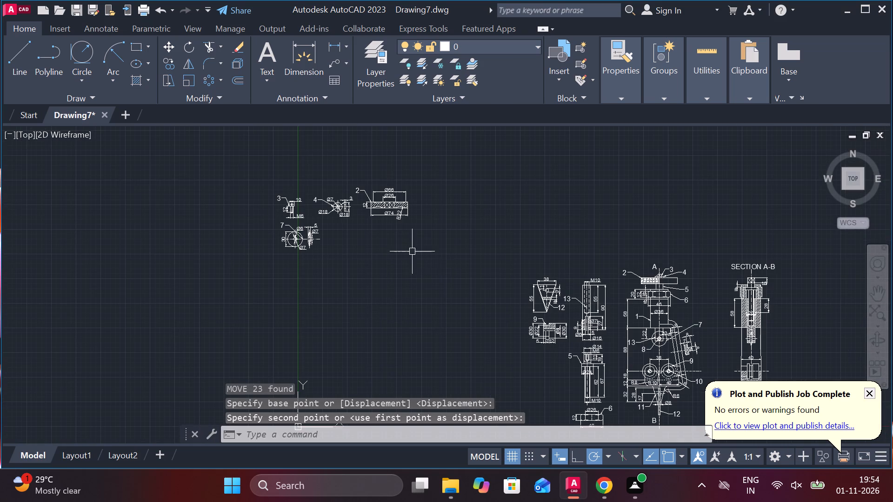
click(477, 220)
click(356, 177)
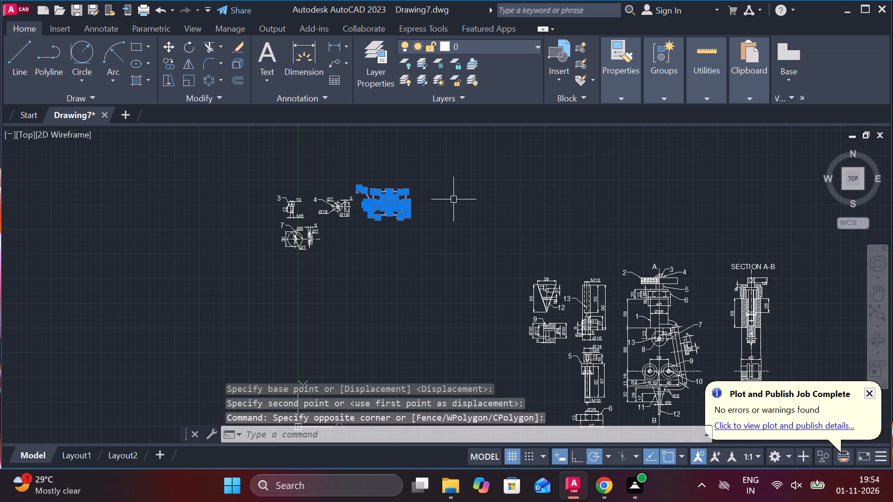
key(m)
key(Return)
click(464, 228)
scroll(463, 231, down, 1)
middle_drag(463, 231, 437, 119)
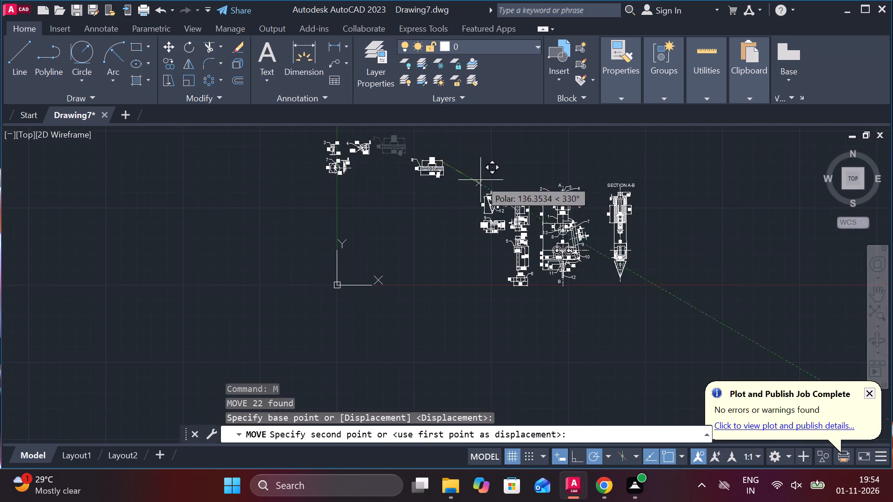
scroll(526, 288, up, 6)
middle_drag(541, 260, 582, 345)
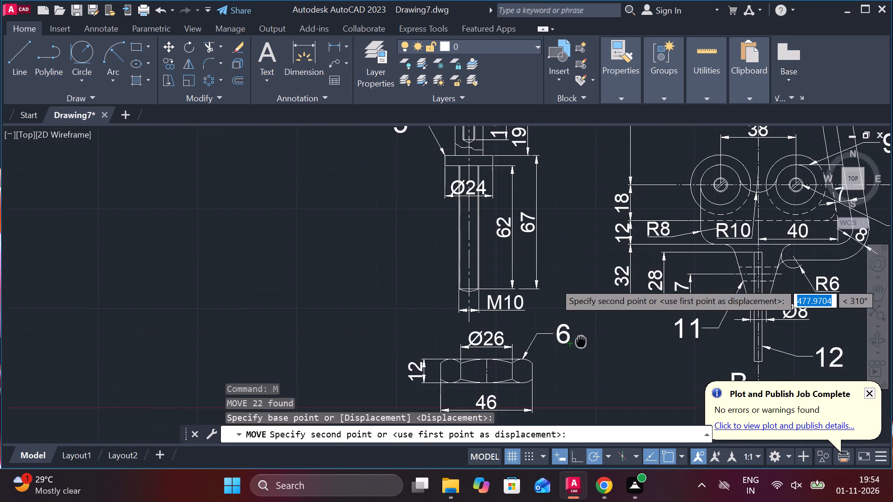
middle_drag(627, 308, 650, 382)
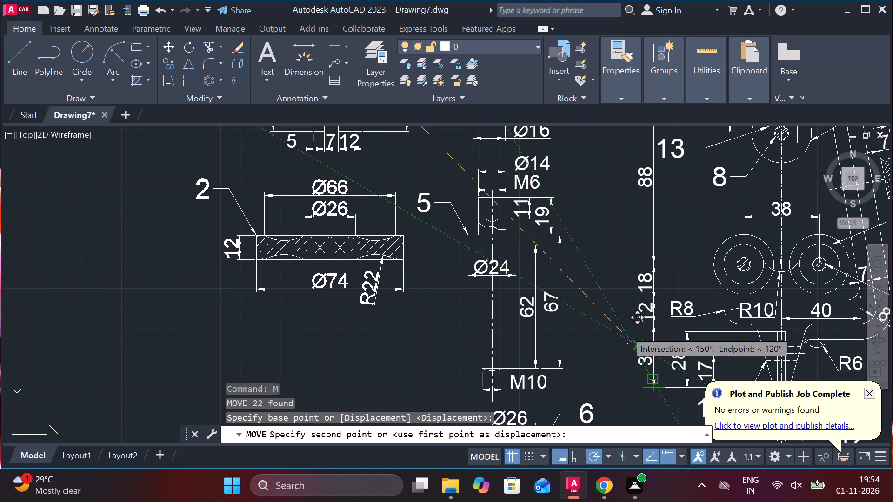
click(626, 330)
Move the part 4 washer detail below part 2, beside the lower end of part 5 and above part 6's level.
scroll(633, 328, down, 2)
middle_drag(538, 341, 526, 341)
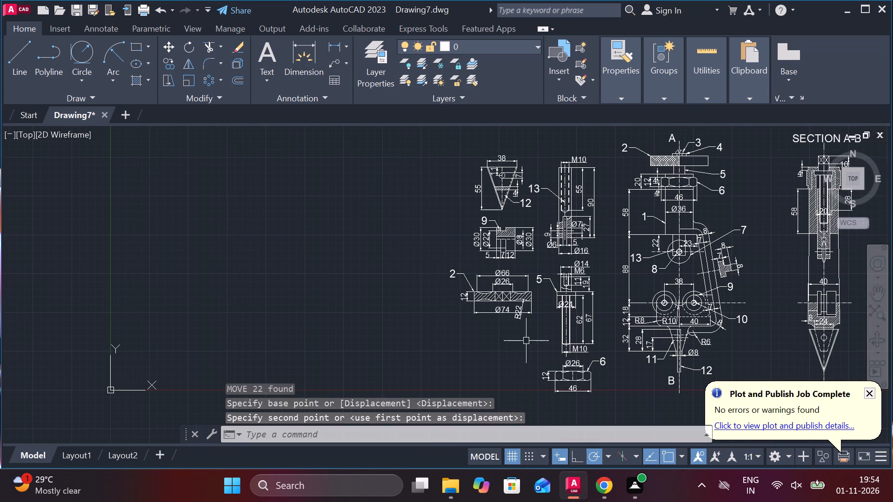
scroll(310, 263, down, 2)
scroll(253, 227, up, 2)
middle_drag(259, 232, 269, 245)
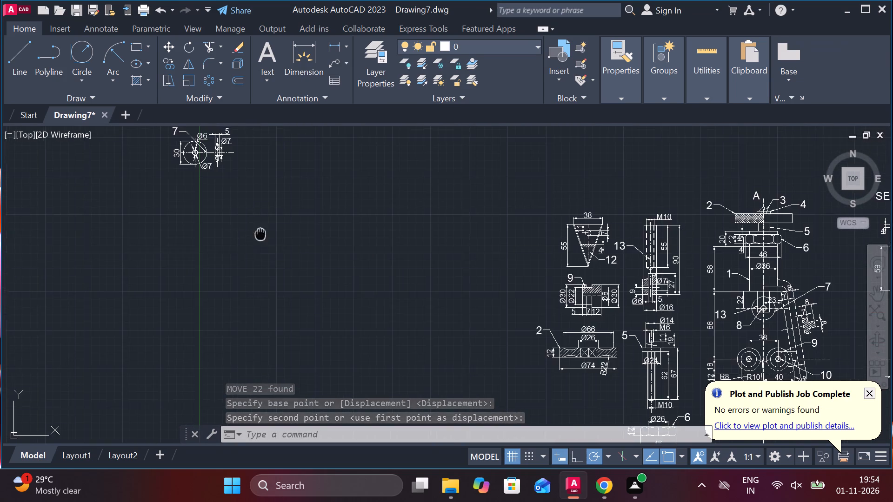
middle_drag(269, 245, 307, 326)
click(353, 231)
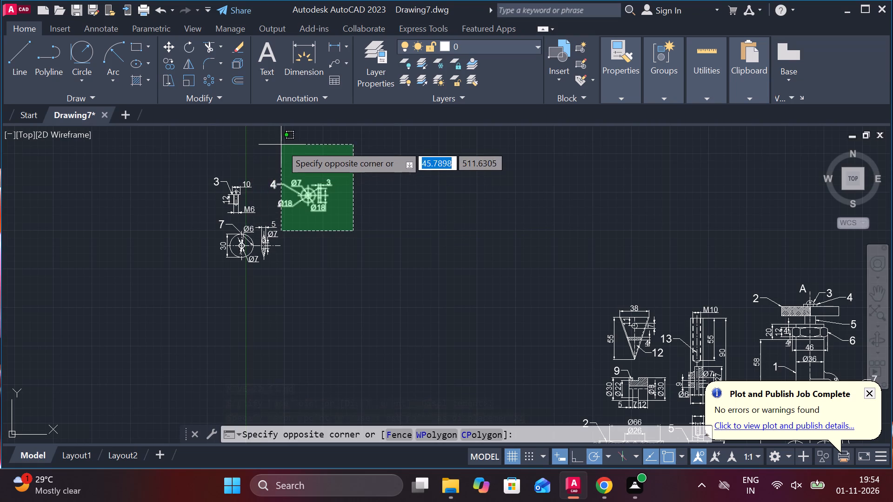
click(282, 144)
key(m)
key(Return)
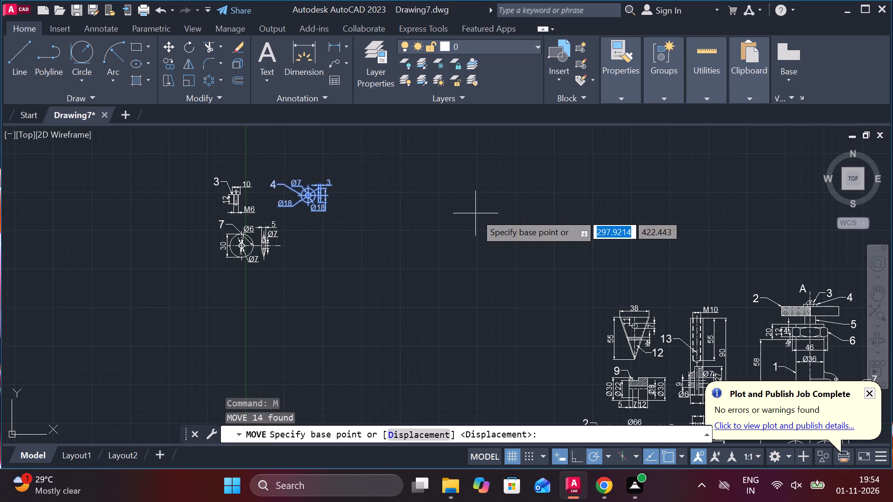
click(423, 214)
middle_drag(469, 253, 313, 75)
scroll(643, 326, up, 3)
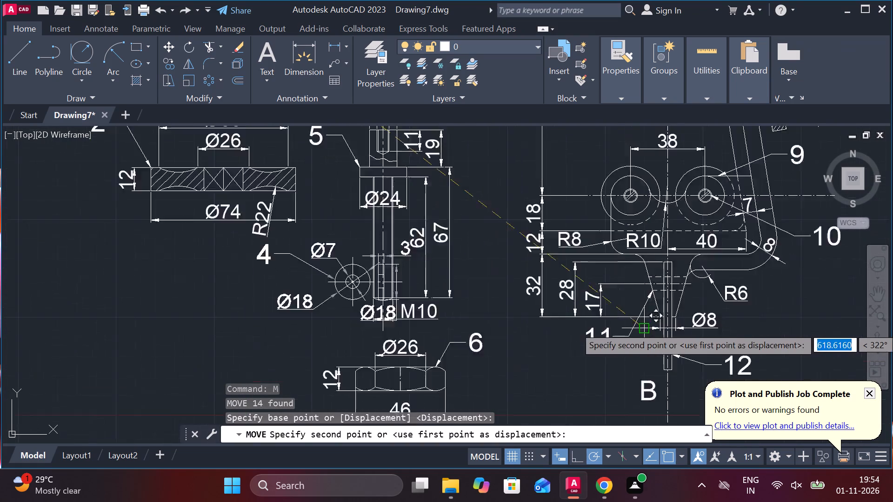
middle_drag(533, 354, 767, 246)
scroll(764, 290, down, 1)
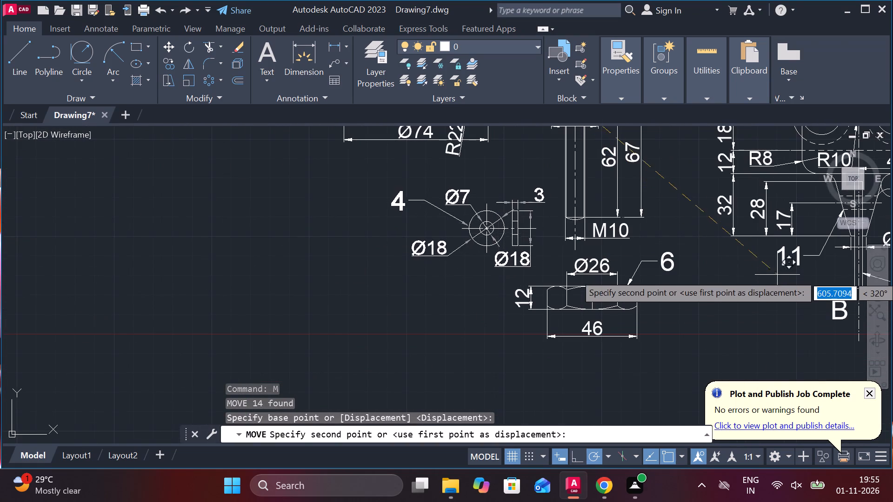
click(767, 268)
Move the part 7 wheel detail directly above the triangular part 12, at the head of the part details column.
scroll(766, 272, down, 3)
middle_drag(414, 147, 415, 218)
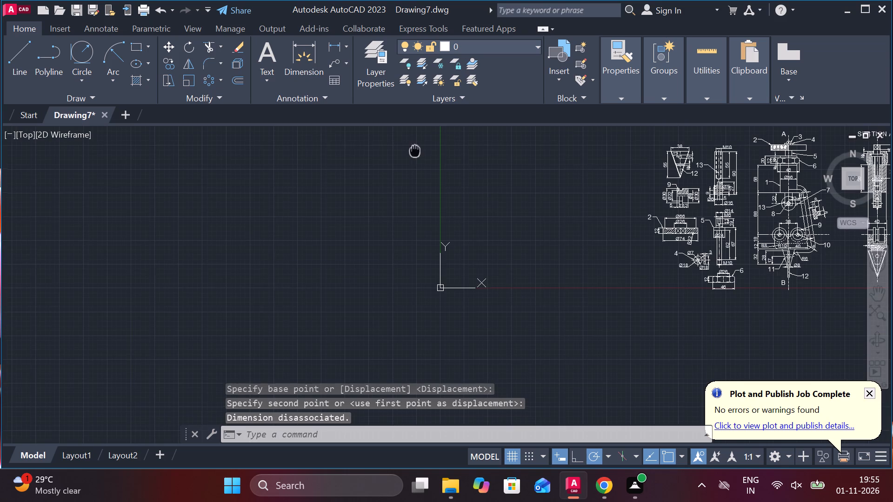
middle_drag(415, 218, 417, 339)
scroll(449, 316, up, 3)
click(578, 321)
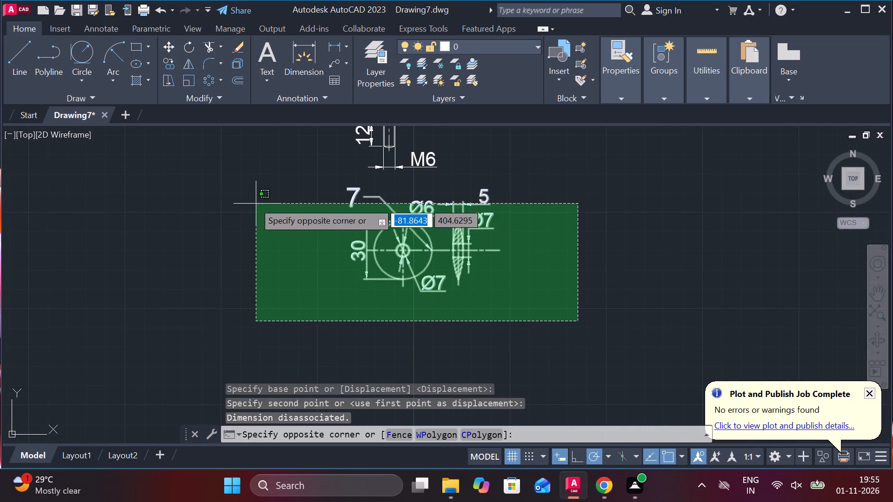
click(239, 173)
key(m)
key(Return)
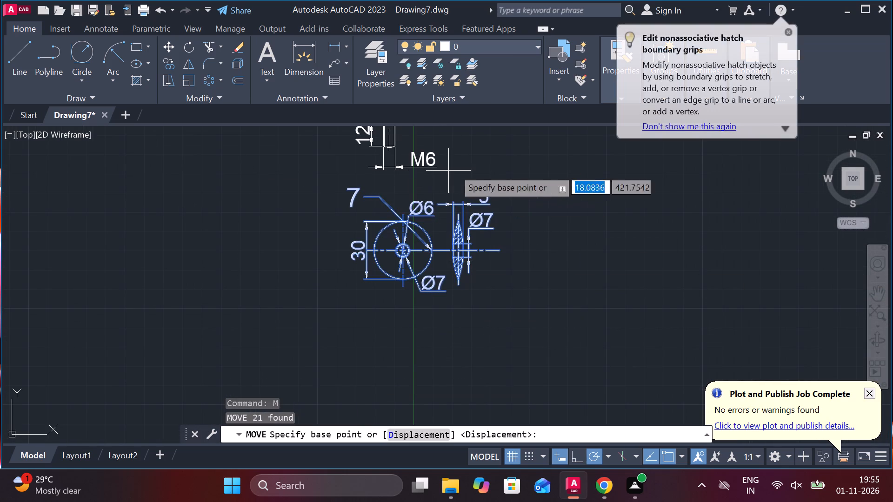
click(506, 164)
scroll(548, 179, down, 2)
middle_drag(661, 216, 445, 152)
middle_drag(687, 328, 470, 131)
scroll(500, 196, up, 2)
middle_drag(440, 201, 516, 287)
scroll(533, 252, down, 1)
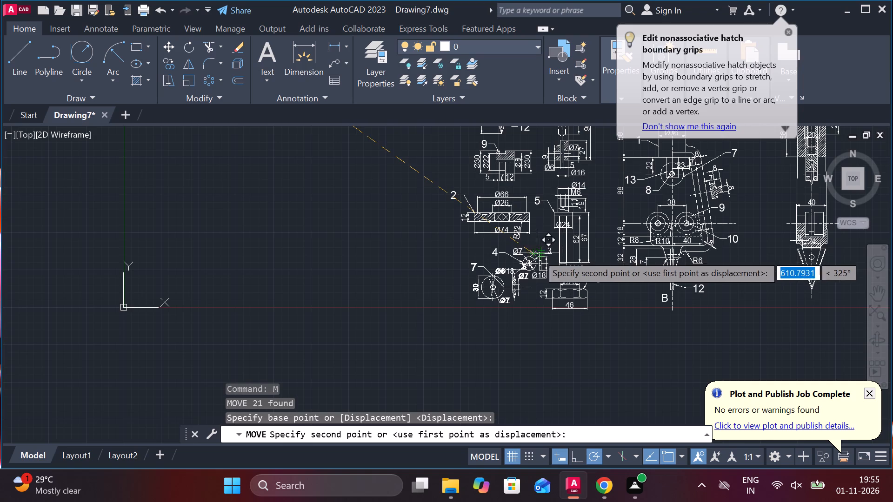
middle_drag(587, 272, 597, 329)
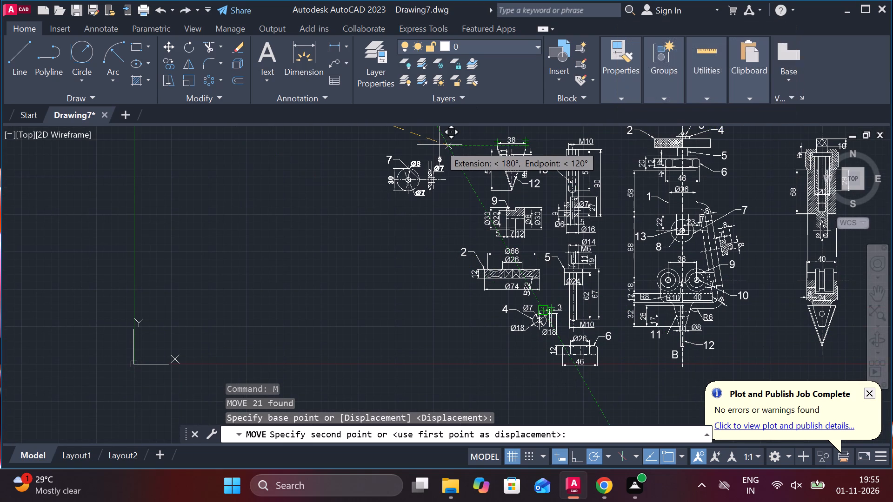
middle_drag(461, 179, 2, 220)
scroll(460, 192, down, 2)
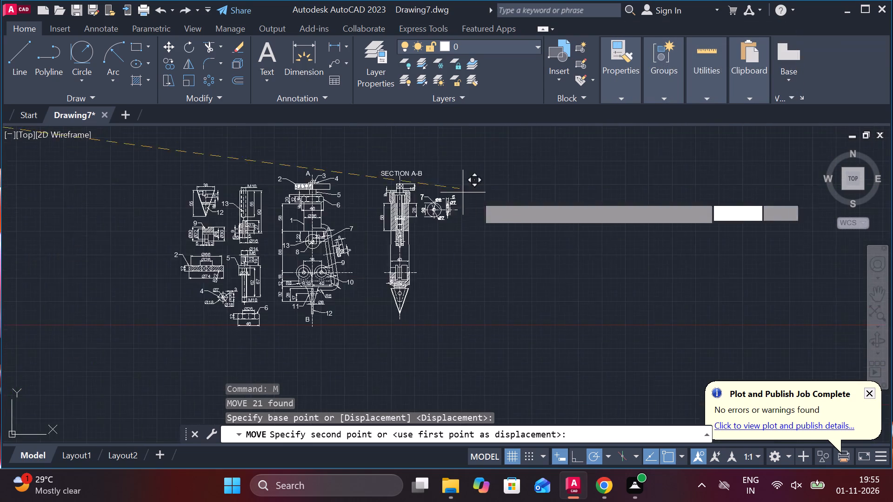
scroll(317, 156, up, 2)
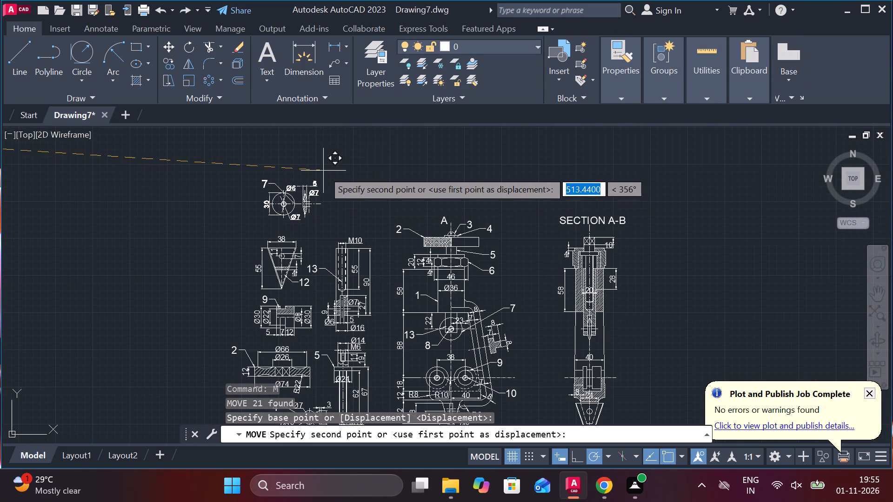
click(323, 171)
Move the part 3 screw detail directly above part 13, beside part 7.
middle_drag(337, 169, 446, 239)
middle_drag(250, 234, 390, 241)
scroll(252, 235, down, 1)
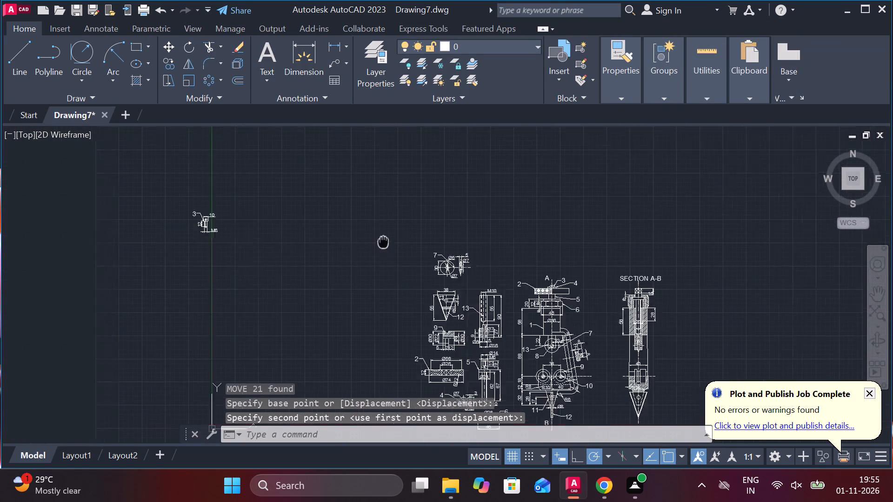
middle_drag(390, 241, 389, 240)
drag(293, 256, 279, 240)
click(167, 170)
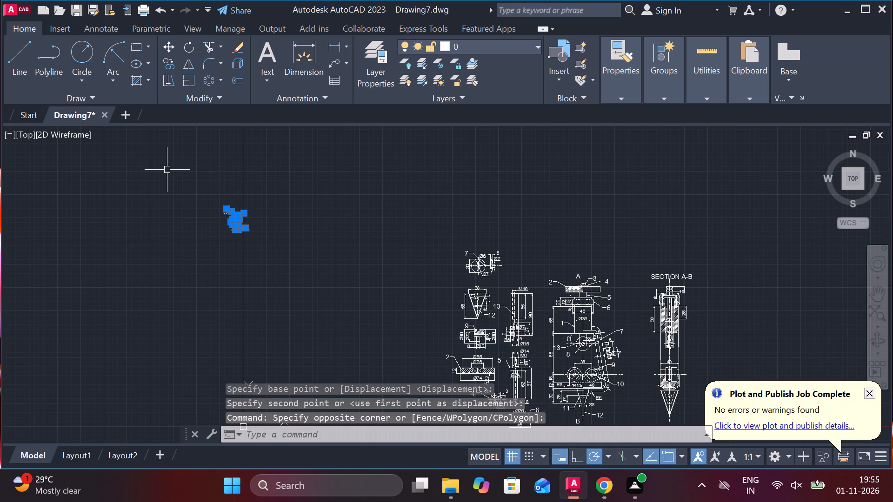
key(m)
key(Return)
click(277, 220)
middle_drag(563, 230, 480, 197)
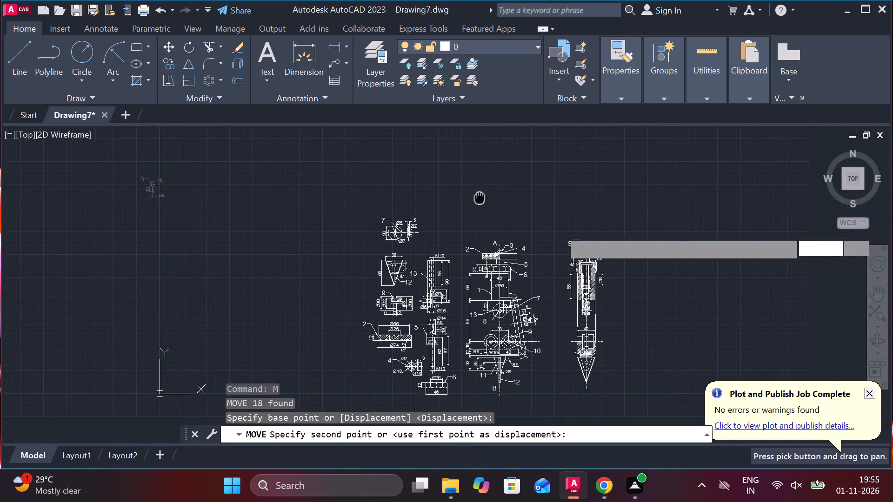
scroll(457, 244, up, 3)
click(530, 215)
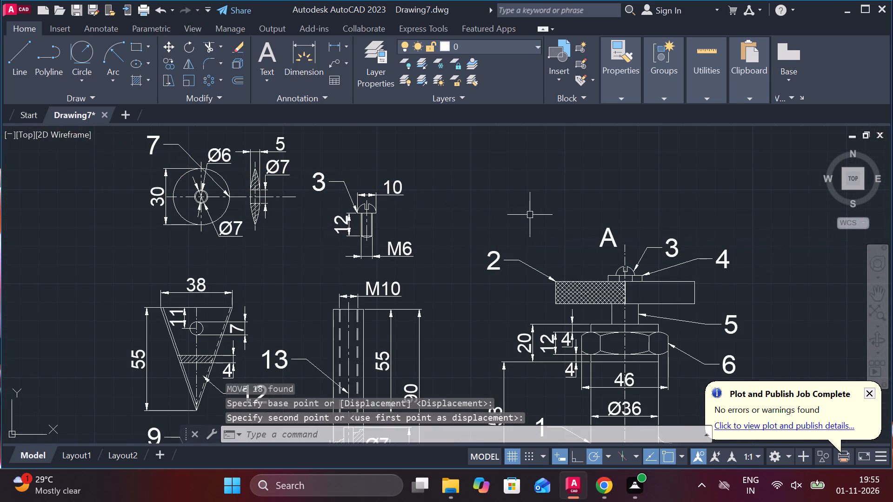
Draw a rectangular border about 668 units wide around all part details, the front view and SECTION A-B.
scroll(530, 215, down, 2)
middle_drag(560, 250, 415, 206)
scroll(407, 219, down, 1)
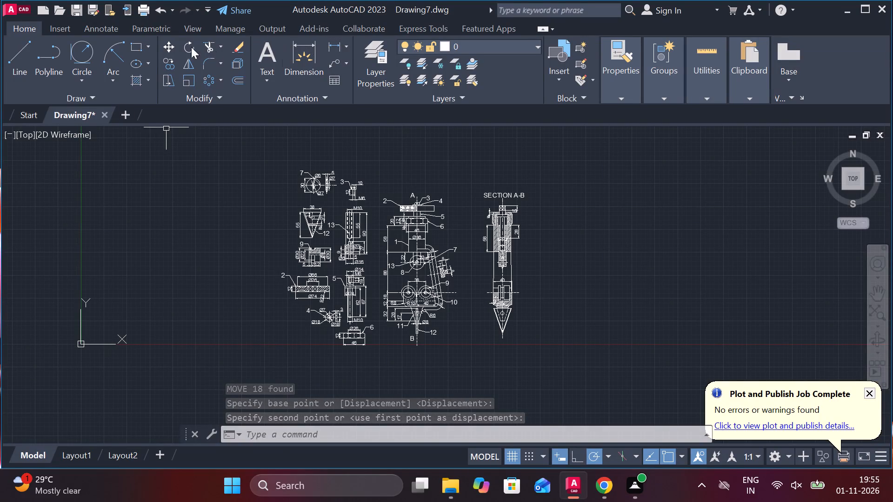
click(134, 45)
click(253, 148)
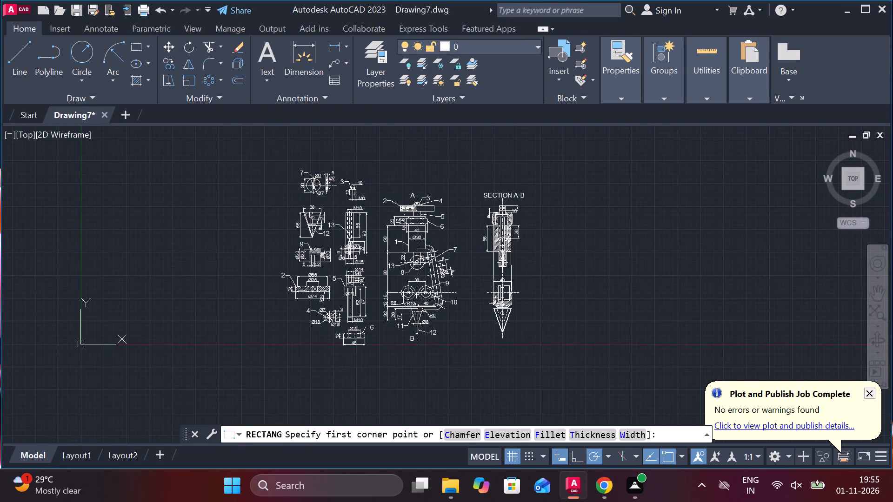
click(560, 357)
Add the multiline title COPPER TUBE CUTTER at text height 15, just inside the upper edge of the sheet border.
scroll(348, 177, up, 1)
middle_drag(369, 185, 388, 278)
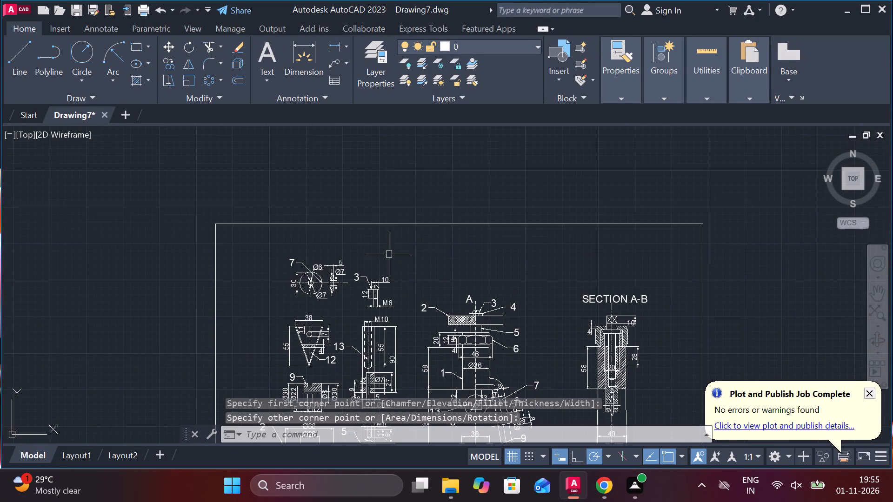
scroll(461, 252, up, 1)
text(MT)
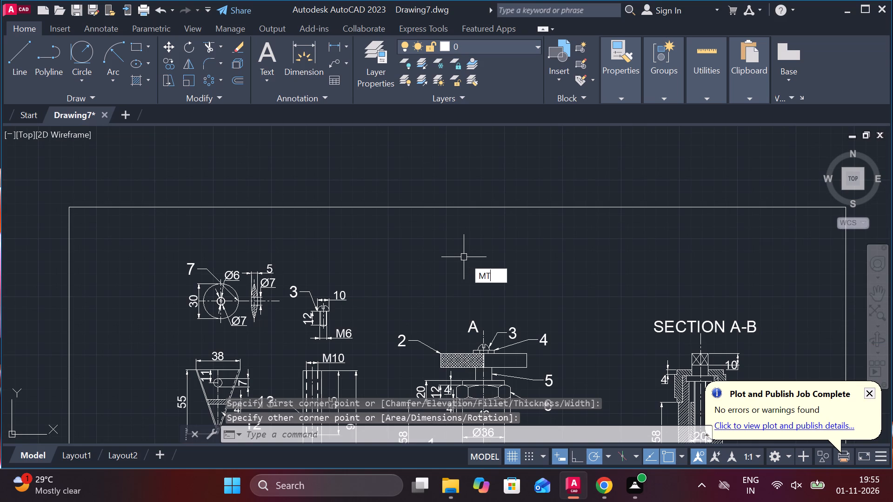
key(Return)
scroll(312, 244, up, 2)
click(261, 189)
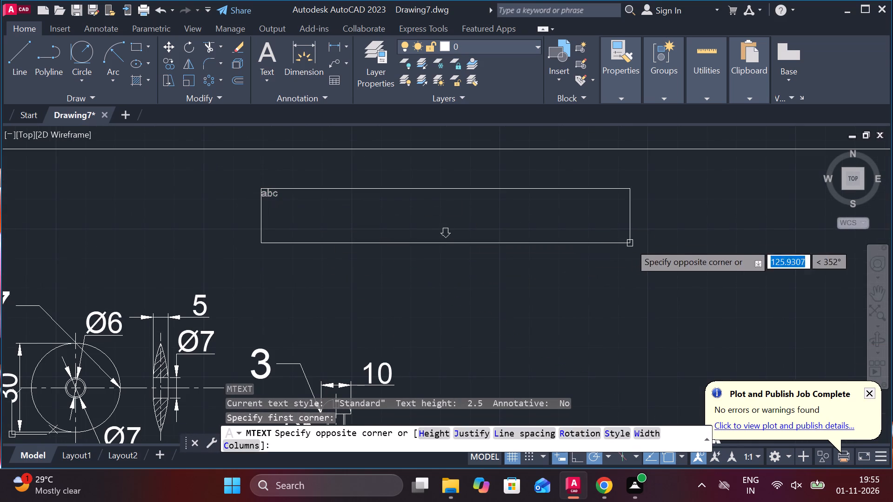
click(716, 251)
click(106, 64)
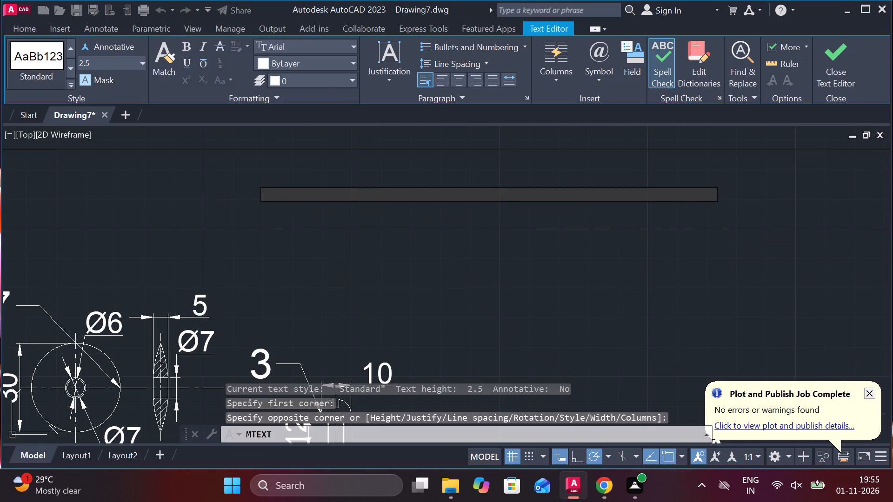
text(15)
key(Return)
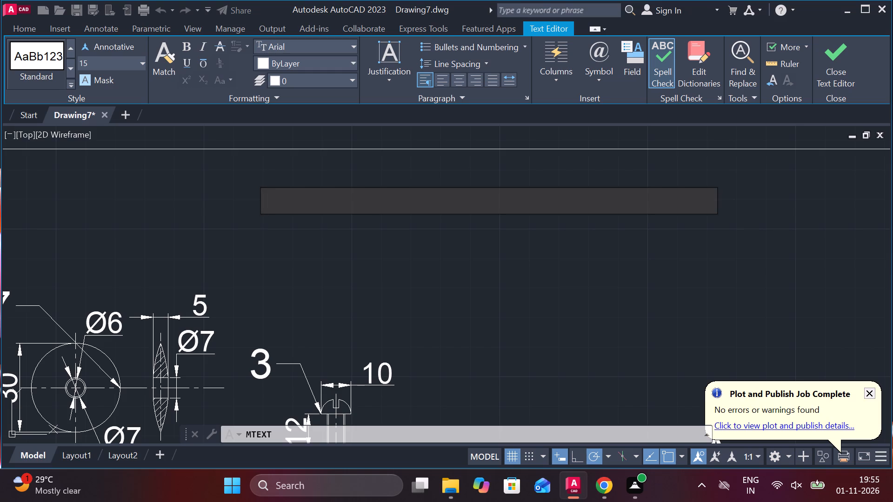
key(c)
text(OPPERNTU)
key(BackSpace)
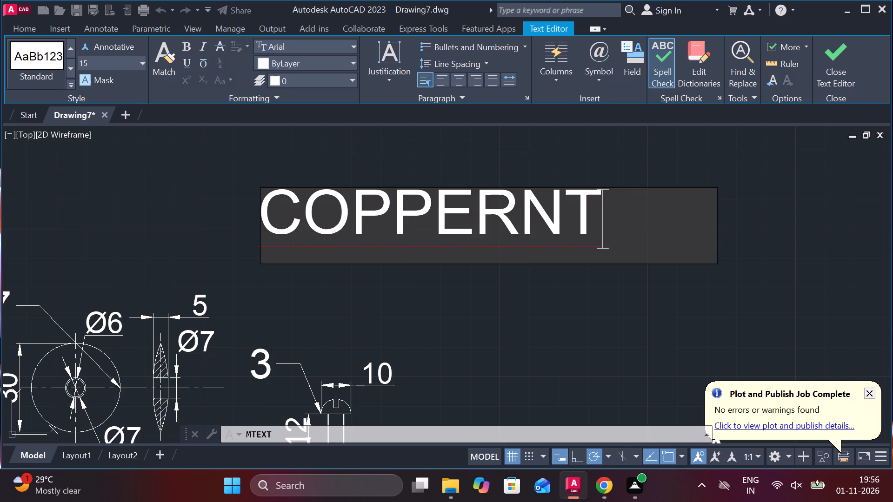
key(BackSpace)
key(BackSpace)
key(space)
text(TUBE CUTTER)
scroll(242, 187, down, 2)
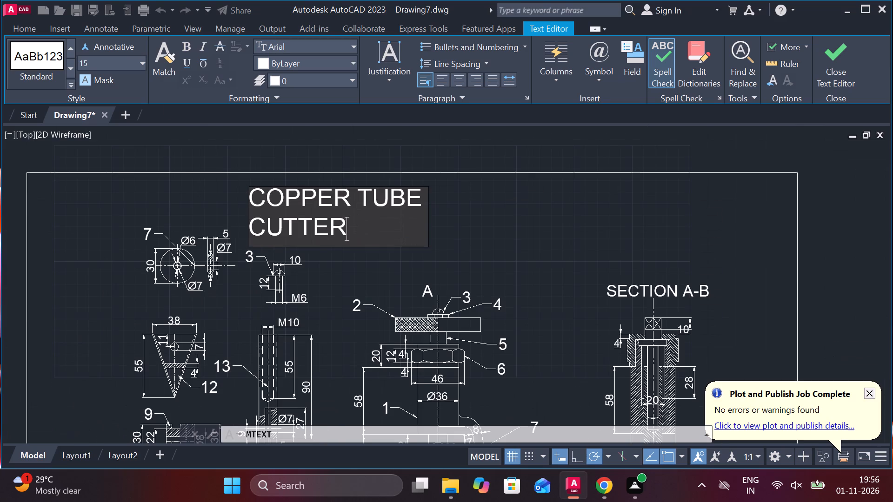
click(835, 80)
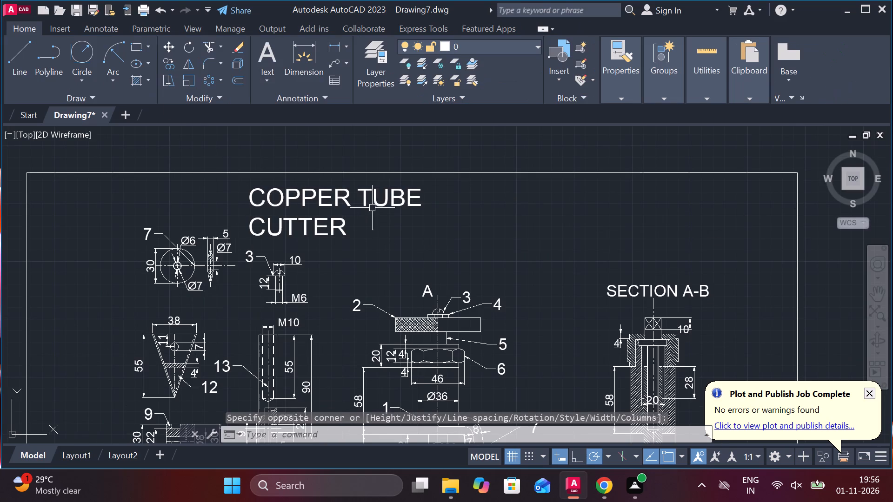
Widen the title's text frame until COPPER TUBE CUTTER fits on a single line.
click(374, 197)
click(430, 186)
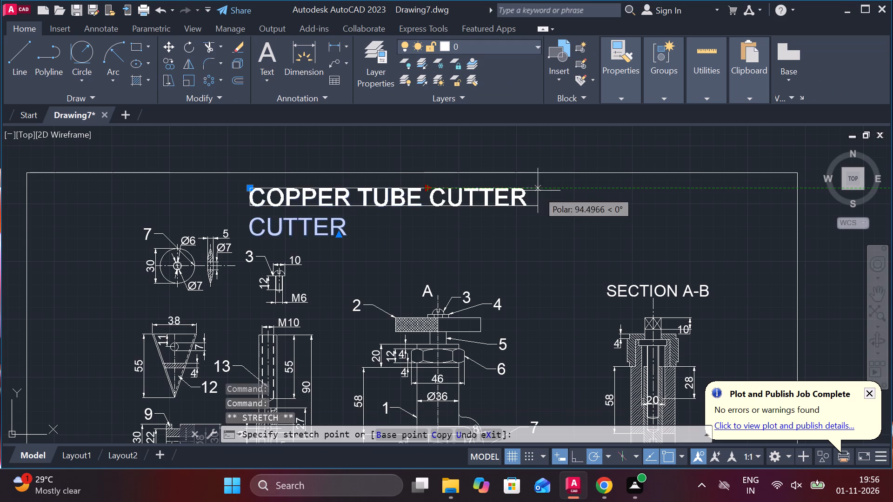
click(667, 196)
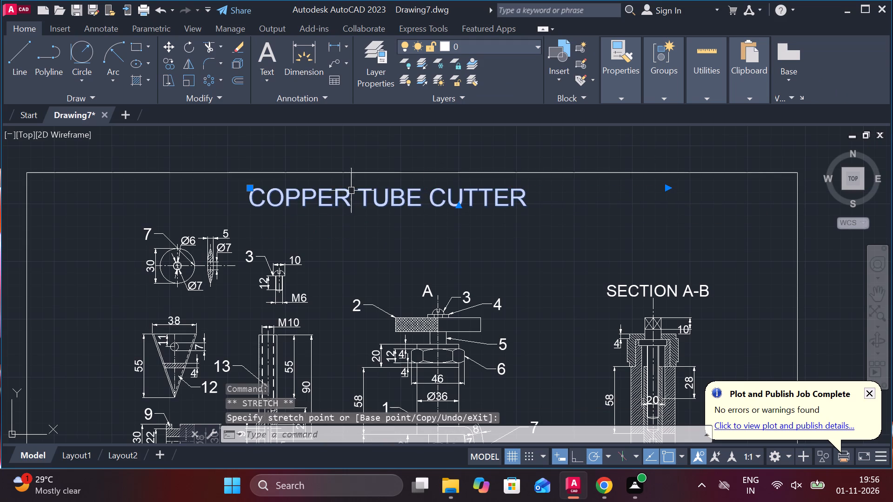
click(350, 191)
key(Escape)
Move the title straight down a little, away from the border's upper line.
click(282, 194)
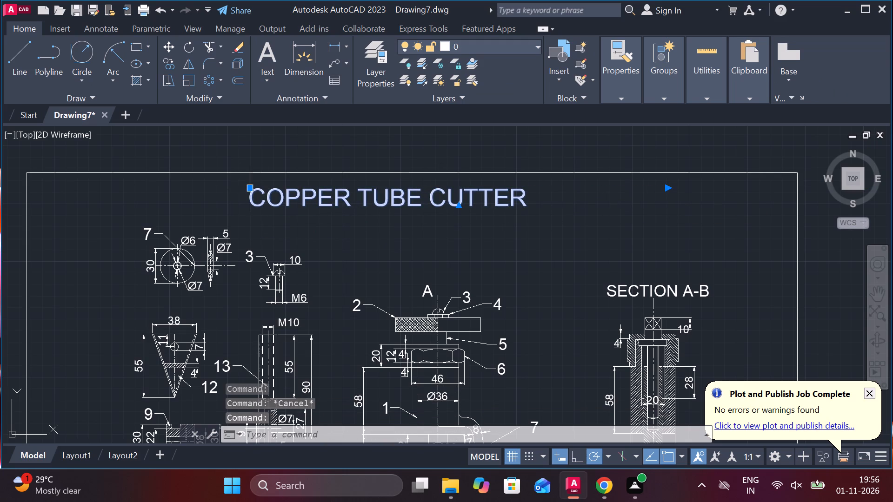
click(249, 188)
click(348, 210)
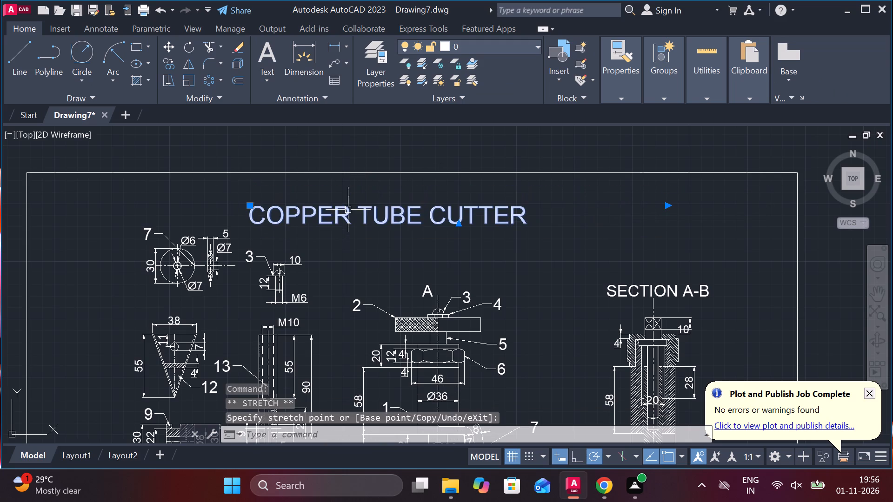
key(Escape)
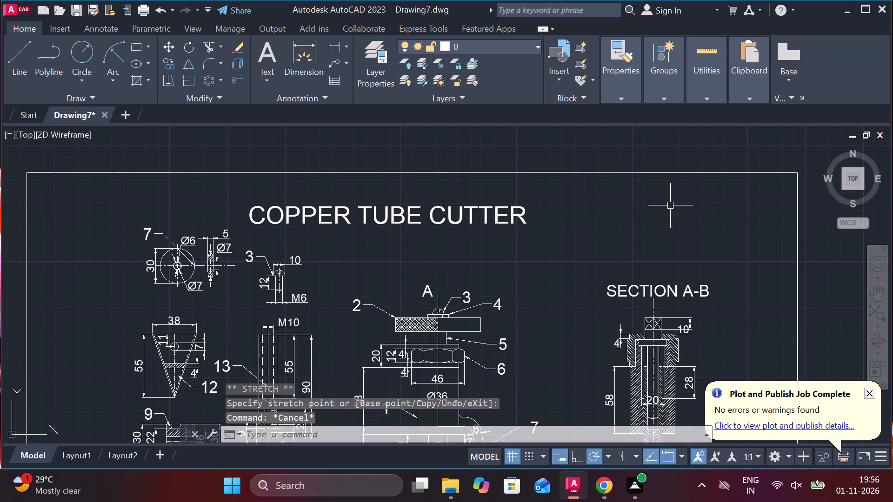
Narrow the title's text frame so it ends just past the word CUTTER.
click(456, 219)
click(667, 207)
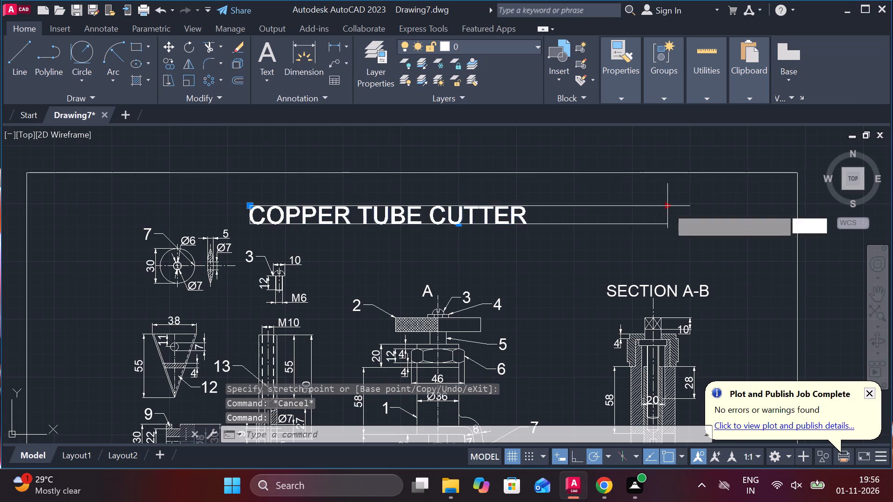
click(533, 213)
key(Escape)
Move the title horizontally towards SECTION A-B, so it sits above the front view and the section view.
click(291, 216)
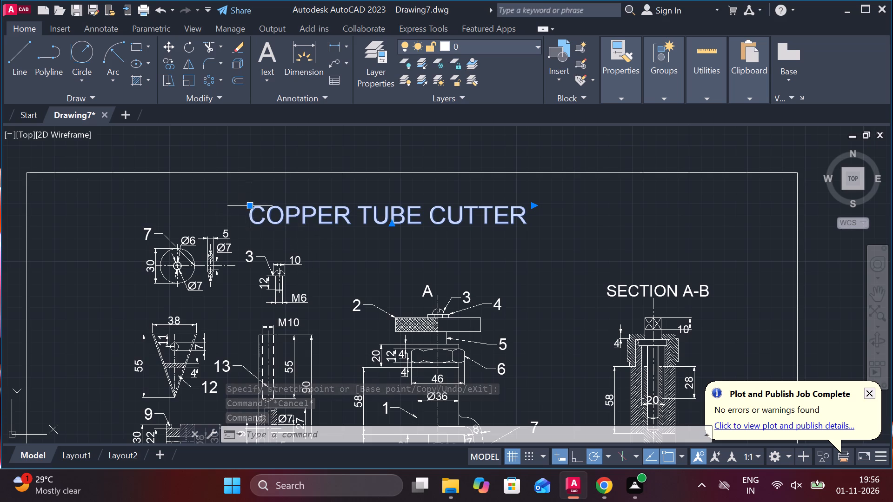
click(248, 205)
click(353, 210)
key(Escape)
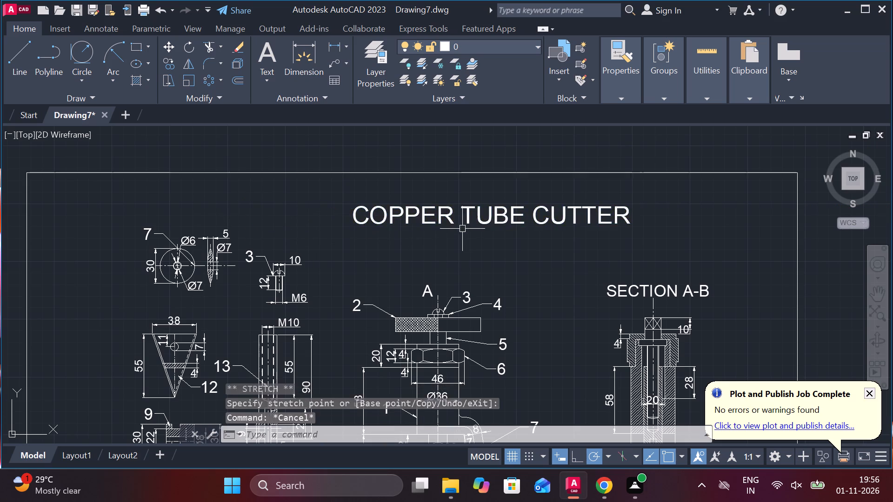
Save the drawing in Documents as COPPER TUBE CUTTER in AutoCAD 2018 Drawing format.
scroll(462, 229, down, 2)
middle_drag(454, 265, 360, 237)
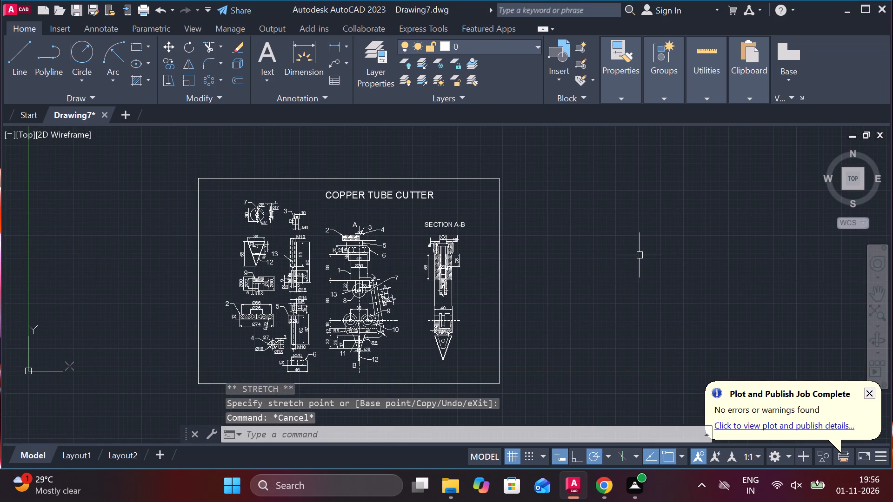
key(ctrl+s)
text(COPPER TUBE CU)
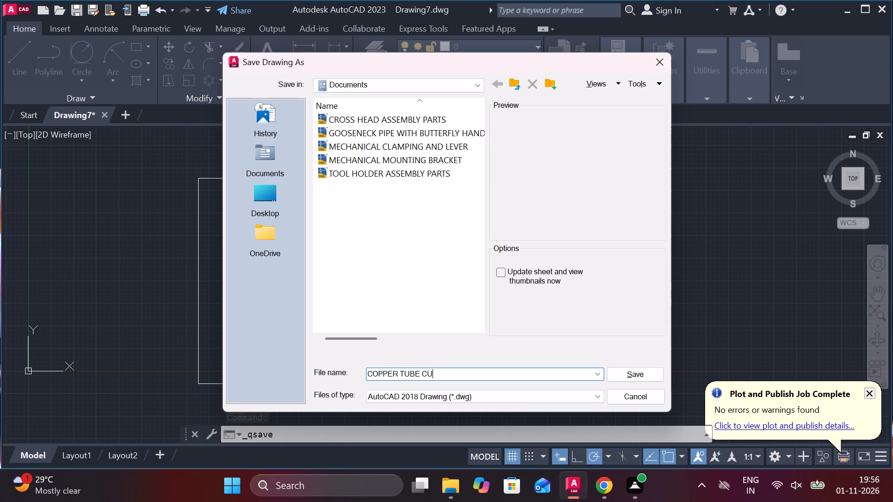
text(TTER)
click(644, 376)
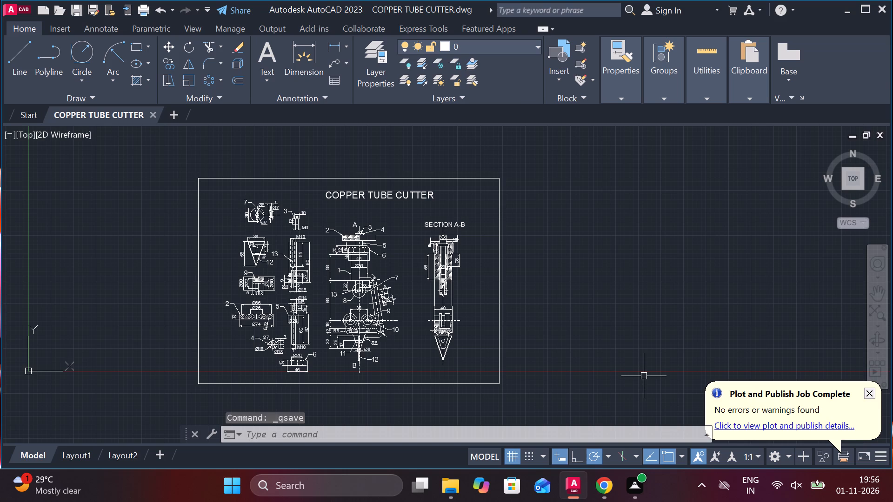
key(ctrl+s)
Turn off log file recording with LOGFILEOFF and save the drawing again.
text(LOG)
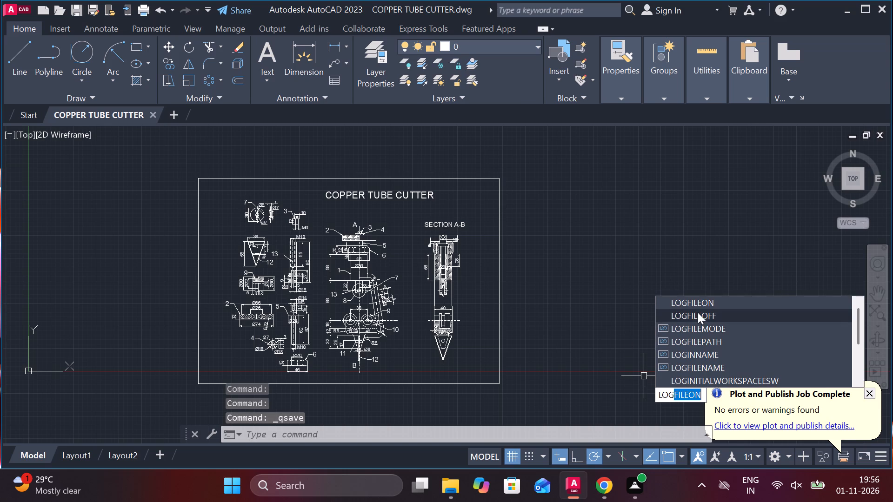
click(698, 312)
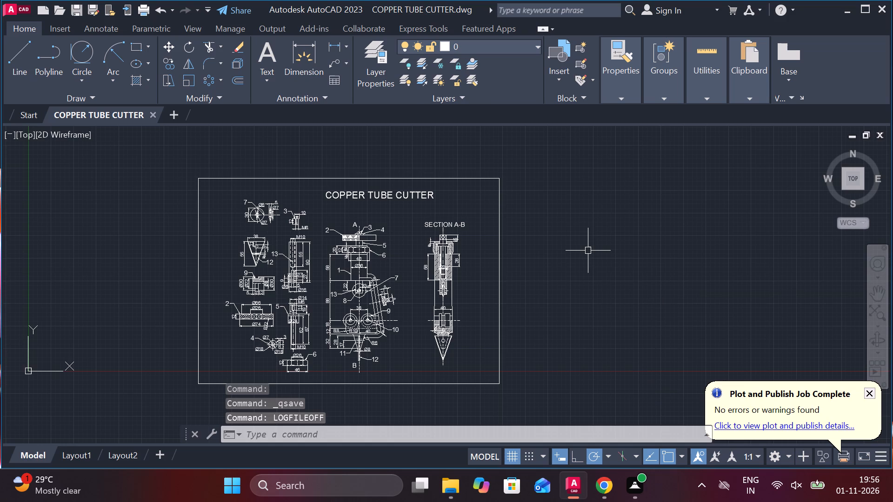
key(ctrl+s)
Set up a landscape plot with DWG To PDF.pc3, using a window just outside the sheet border as the plot area.
text(PLOT)
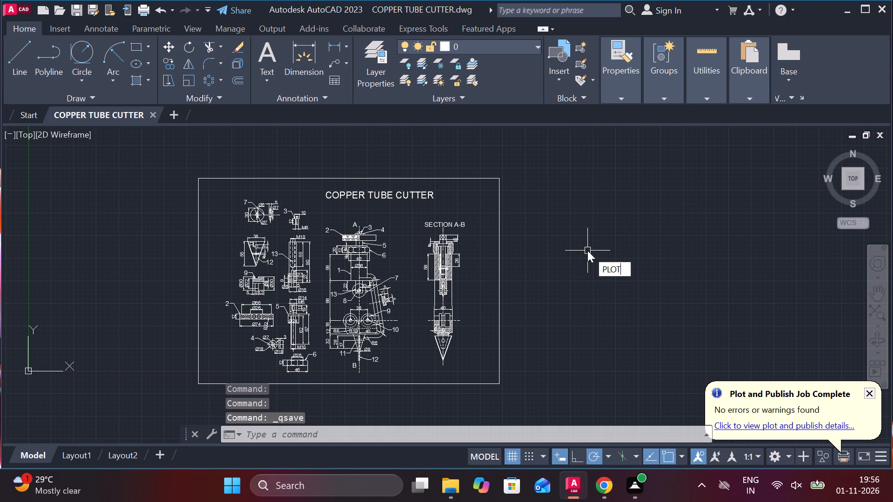
click(634, 284)
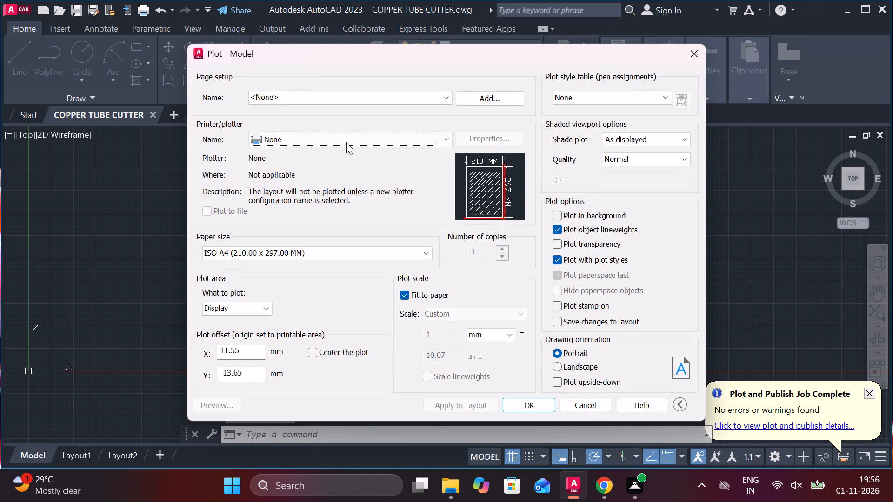
click(297, 138)
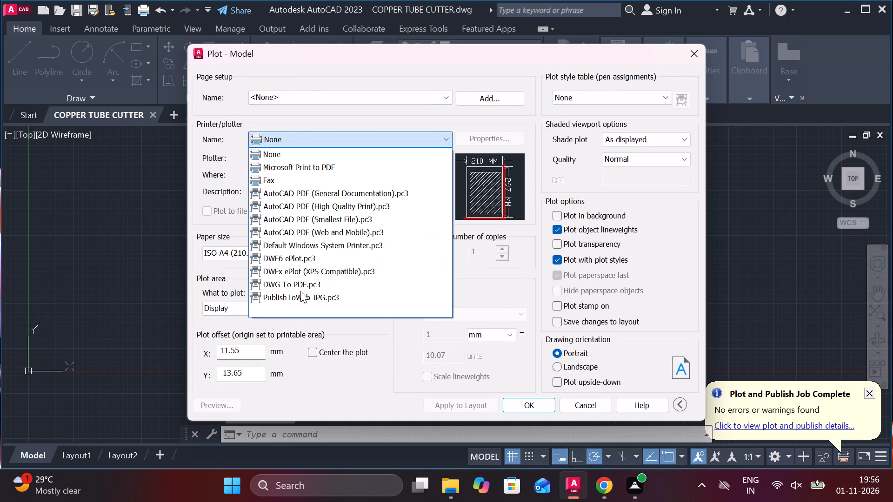
click(300, 289)
click(560, 370)
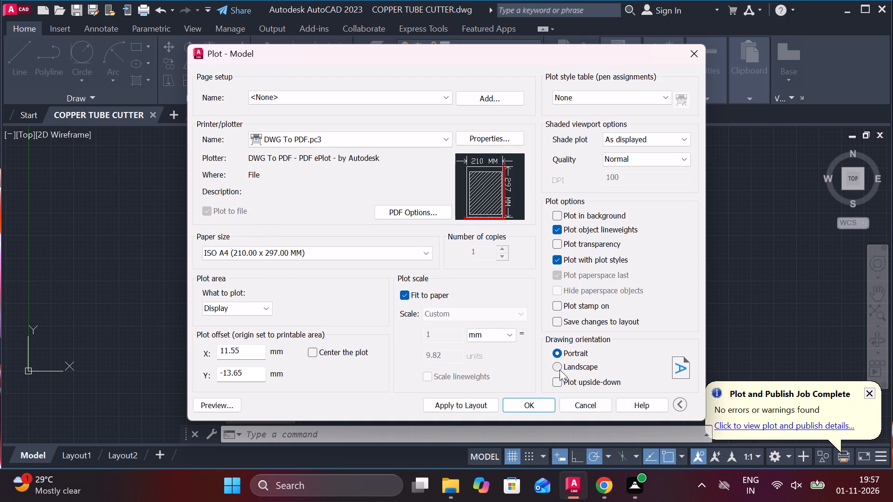
click(264, 315)
click(234, 345)
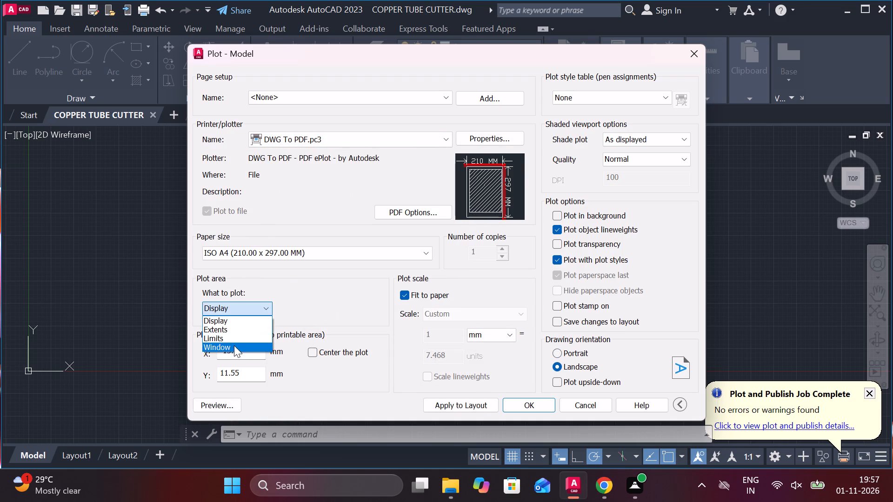
click(173, 162)
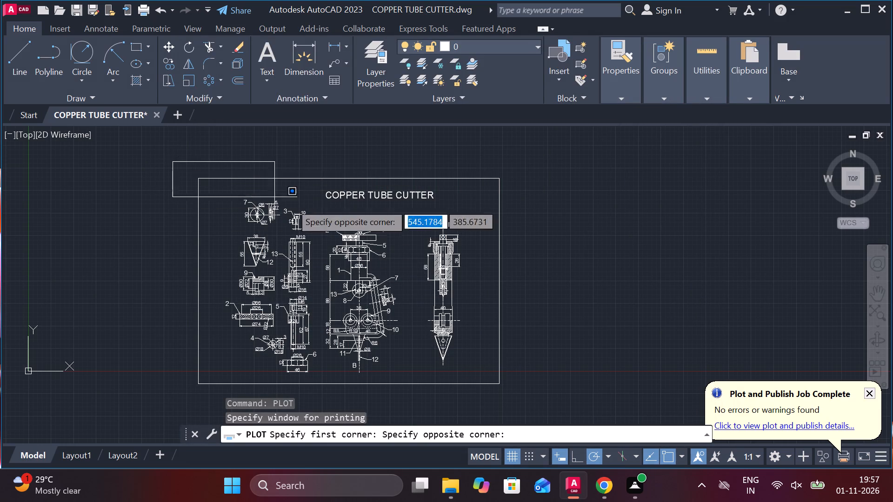
middle_drag(321, 223, 309, 202)
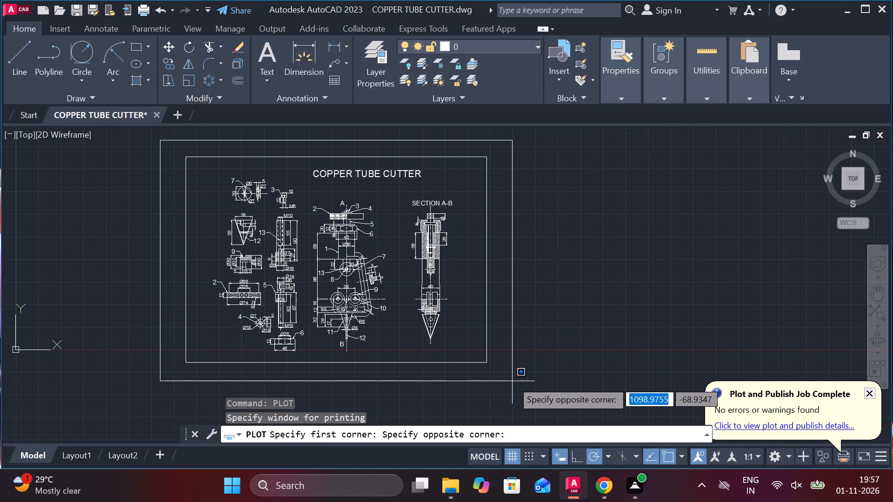
click(515, 381)
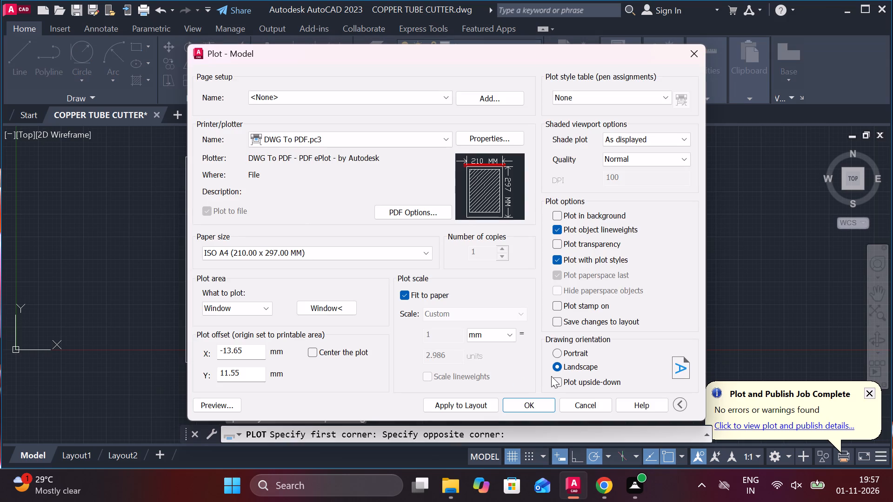
Output the plot to Documents as COPPER TUBE CUTTER-Model.pdf and look over the resulting page.
click(526, 409)
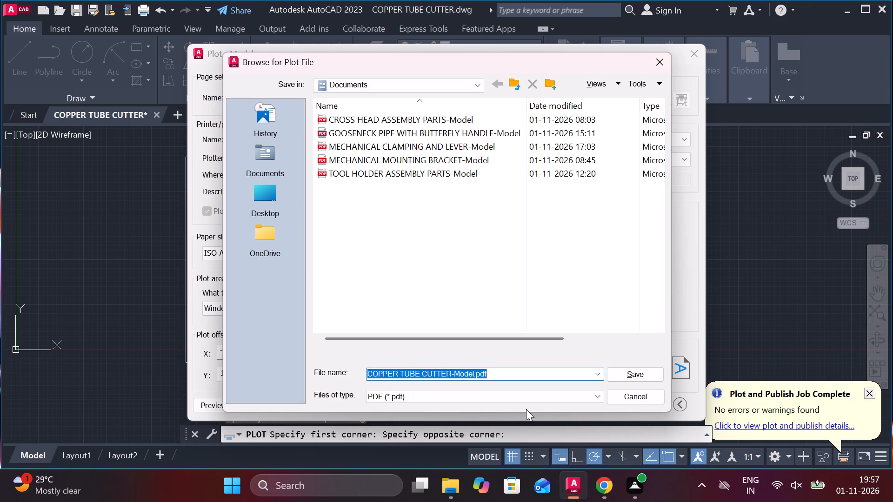
click(643, 375)
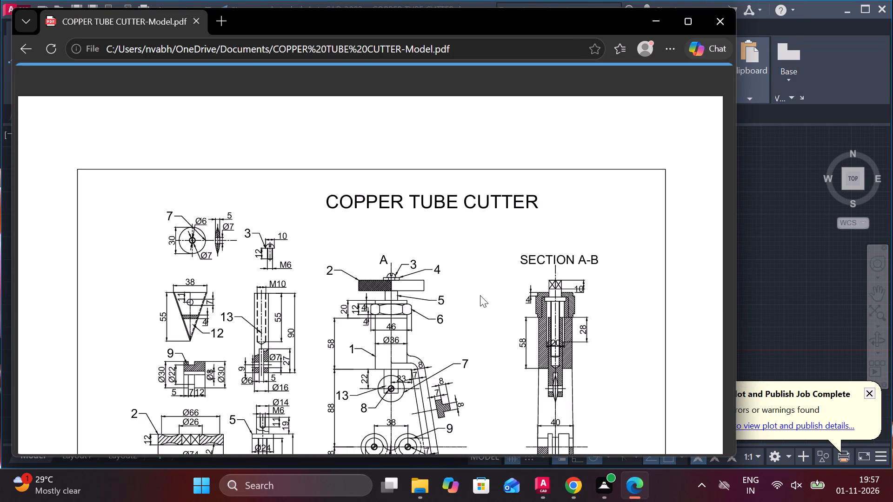
scroll(481, 294, down, 1)
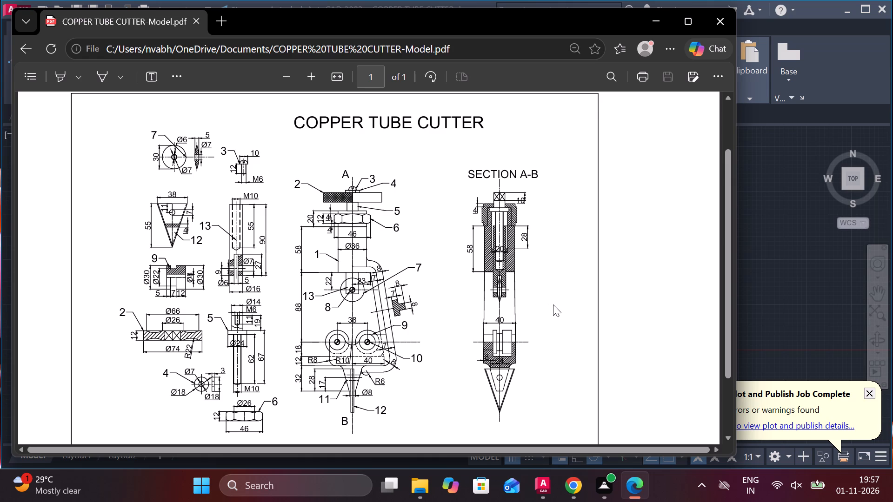